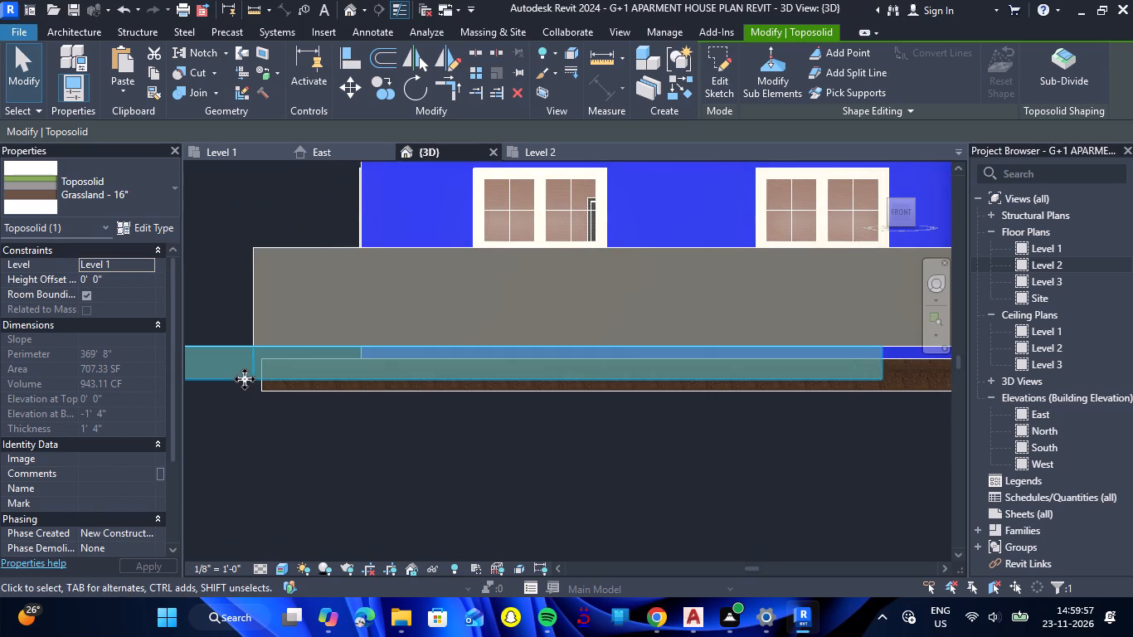
Lower the selected grassland toposolid to a height offset of -0' 6" from Level 1.
key("Down")
key("Down")
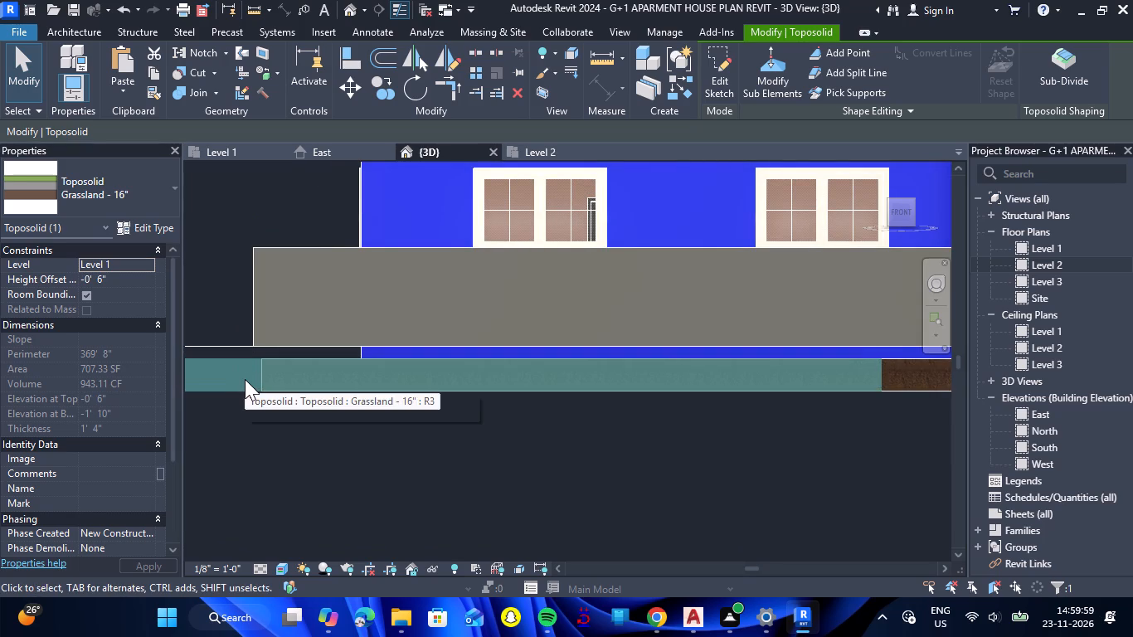
key("Escape")
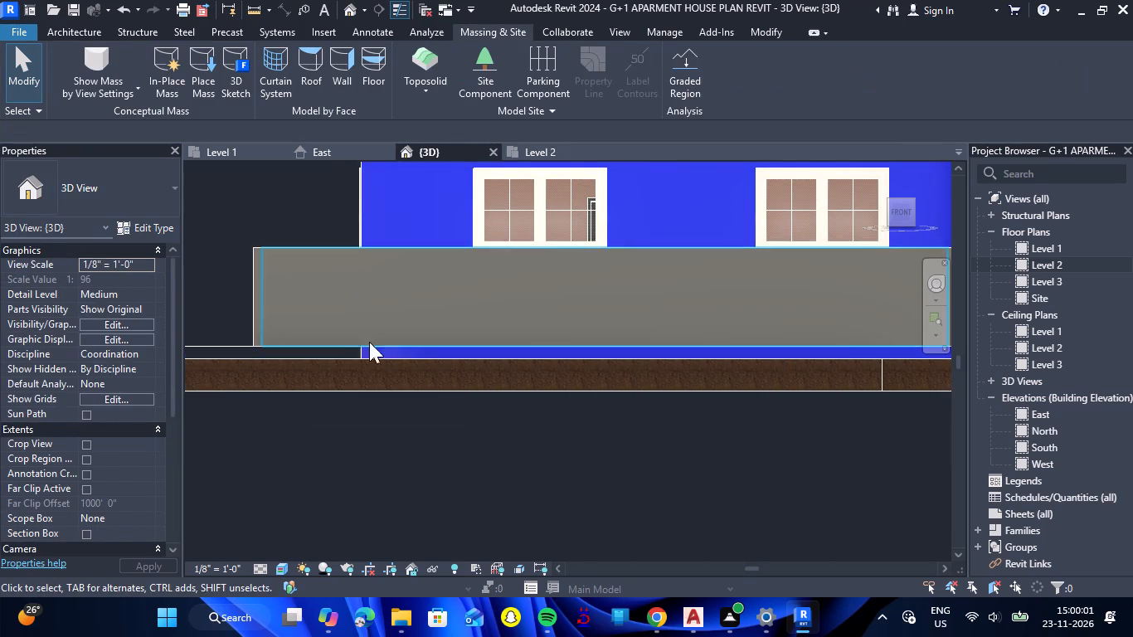
Stretch the base of the left front boundary wall down to the toposolid's top surface, at a base offset of -0' 6".
scroll(416, 330, "down", 6)
scroll(454, 318, "up", 6)
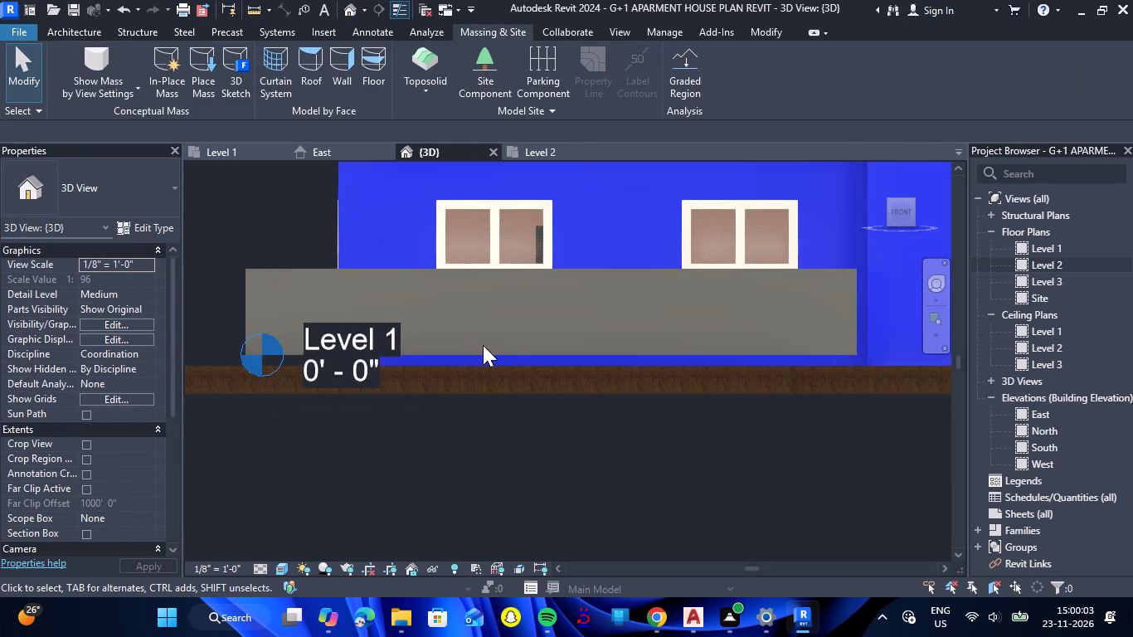
left_click(488, 355)
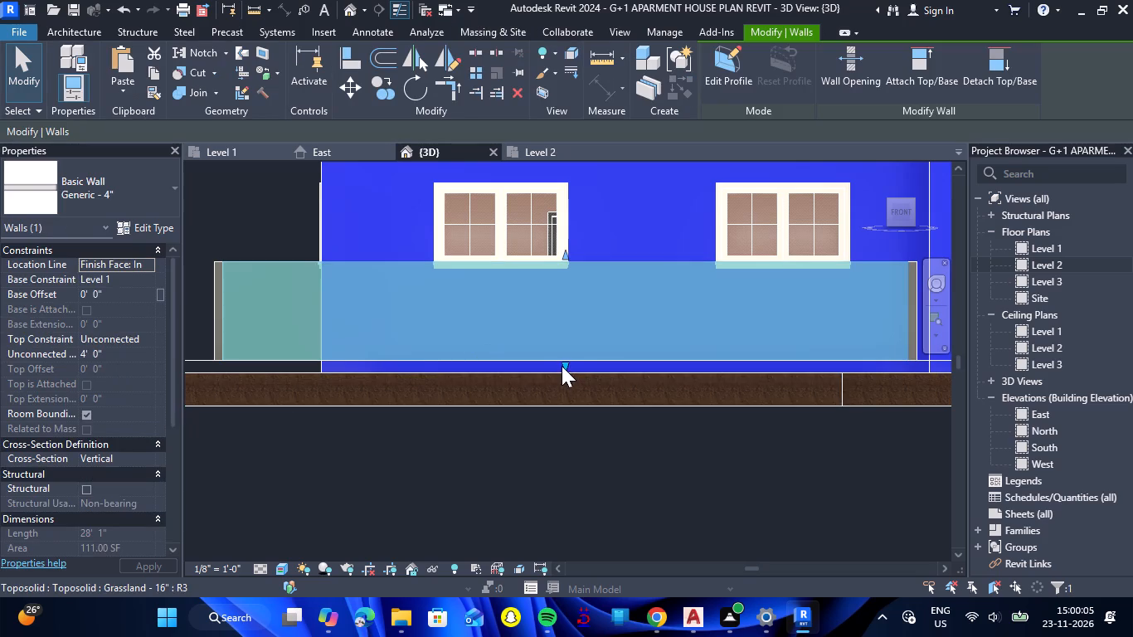
left_click_drag(562, 364, 562, 379)
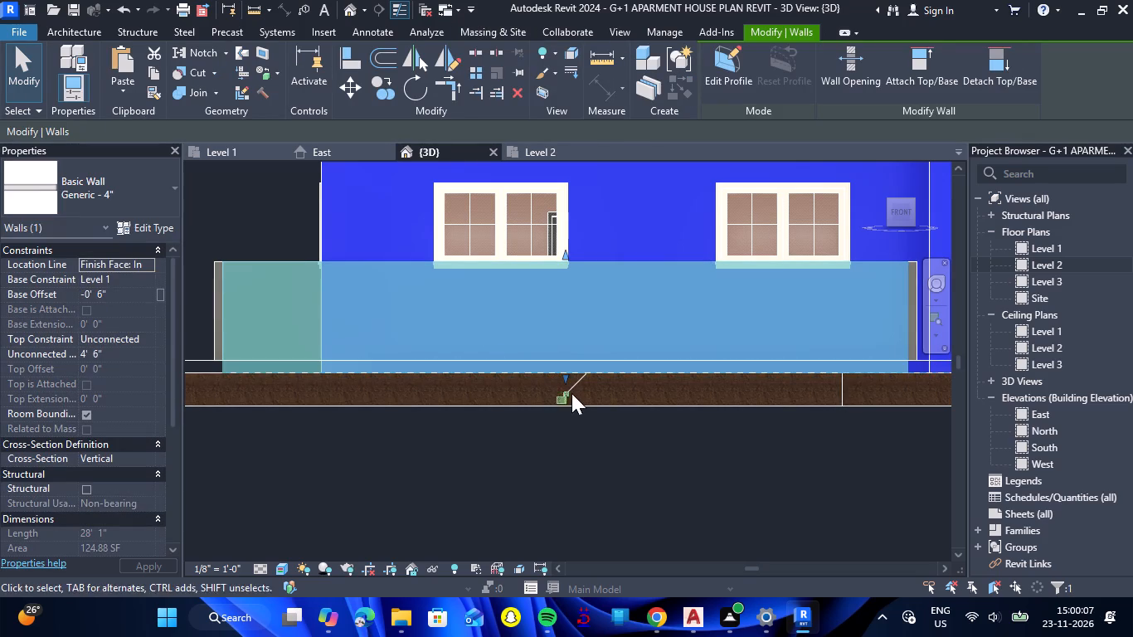
Set the base offset of the left side, right front and right side boundary walls together to -6".
scroll(599, 395, "down", 3)
scroll(319, 339, "up", 5)
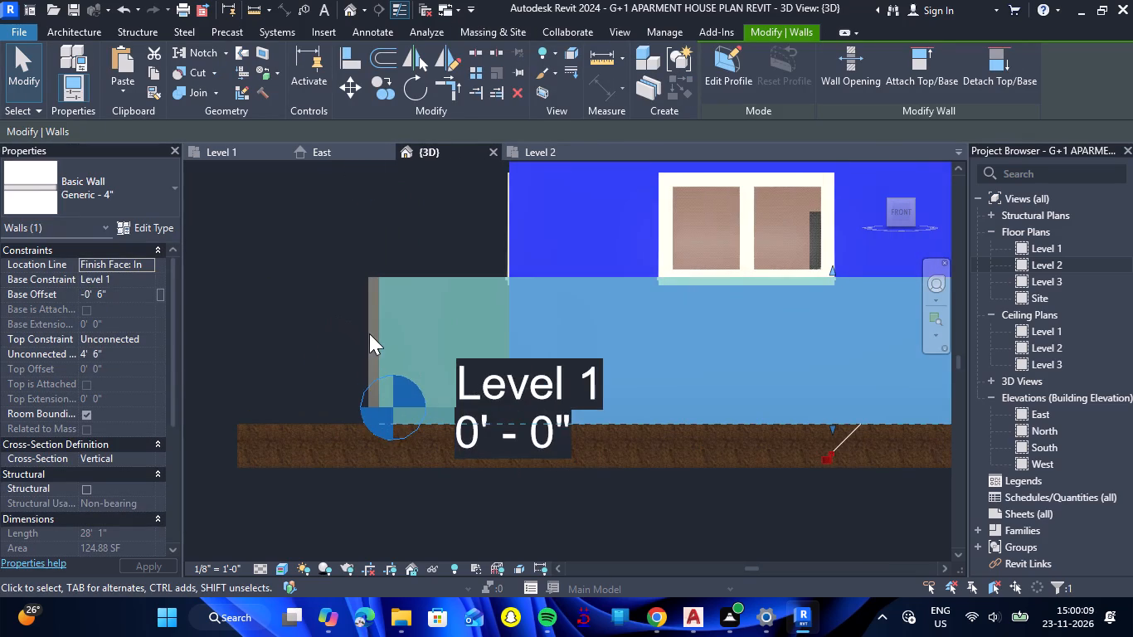
left_click(369, 333)
scroll(307, 352, "down", 12)
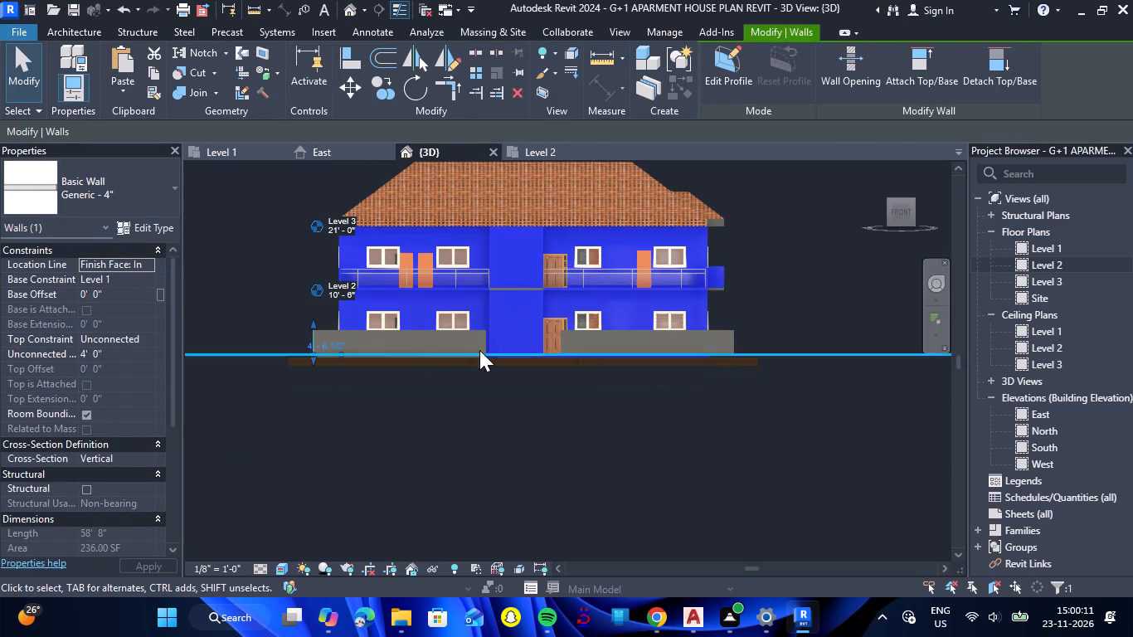
scroll(610, 336, "up", 5)
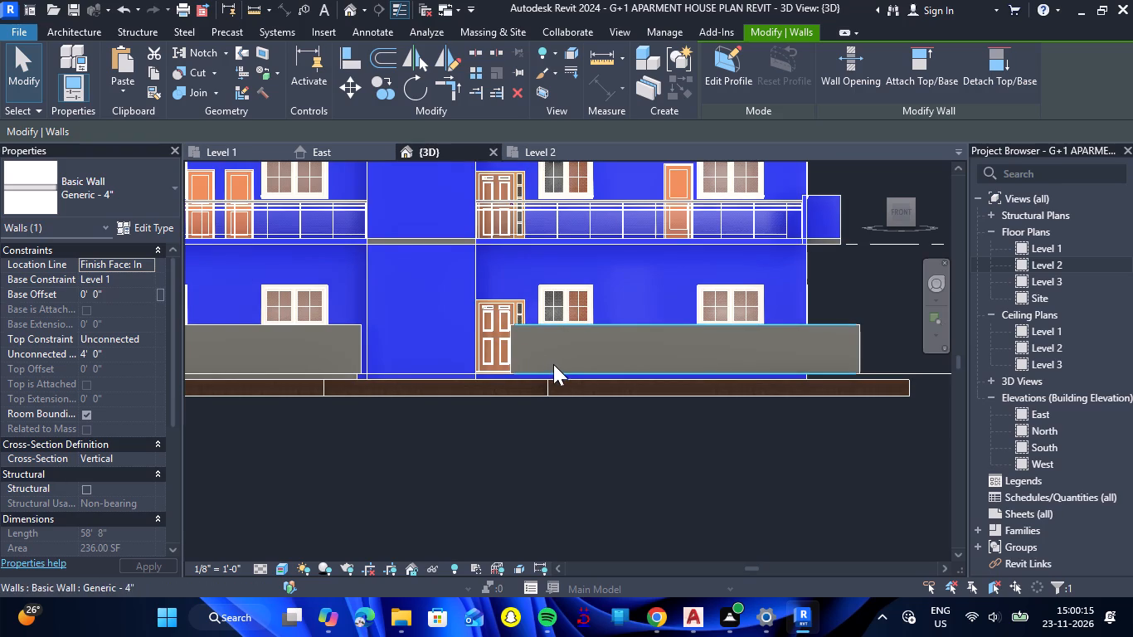
left_click(558, 369, "ctrl")
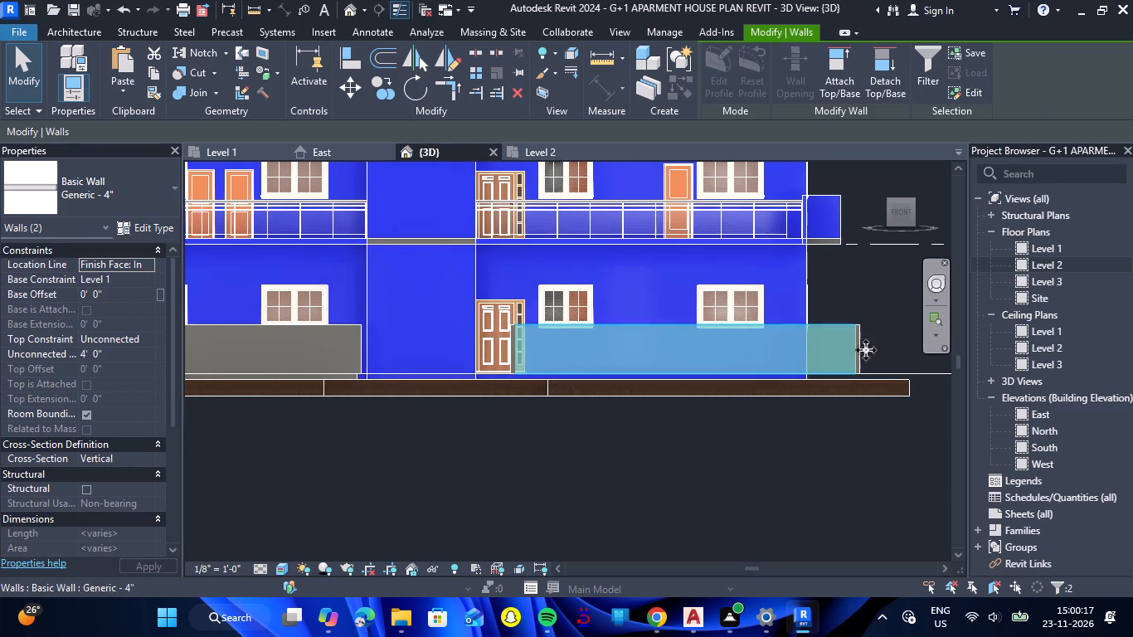
left_click(858, 358, "ctrl")
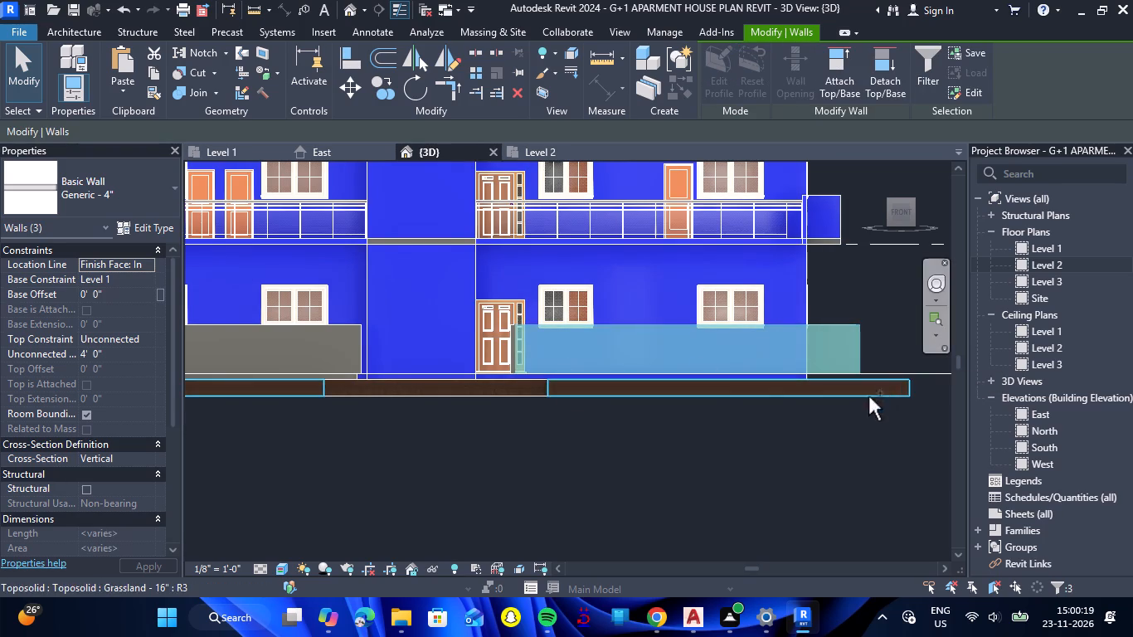
left_click(117, 294)
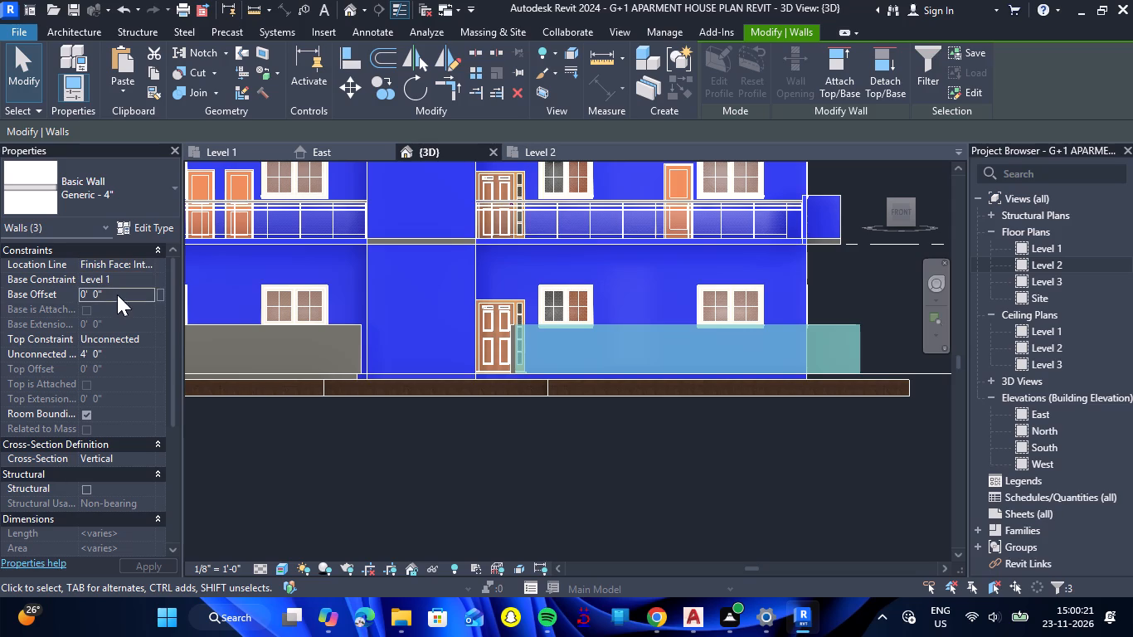
type("-6")
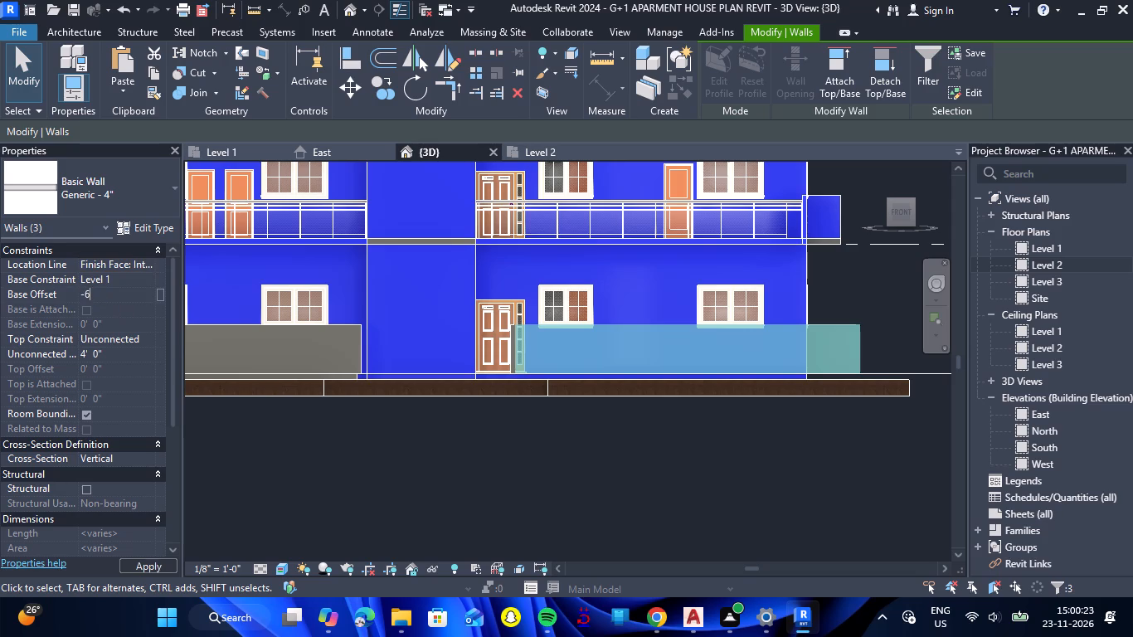
key("shift+quotedbl")
key("Return")
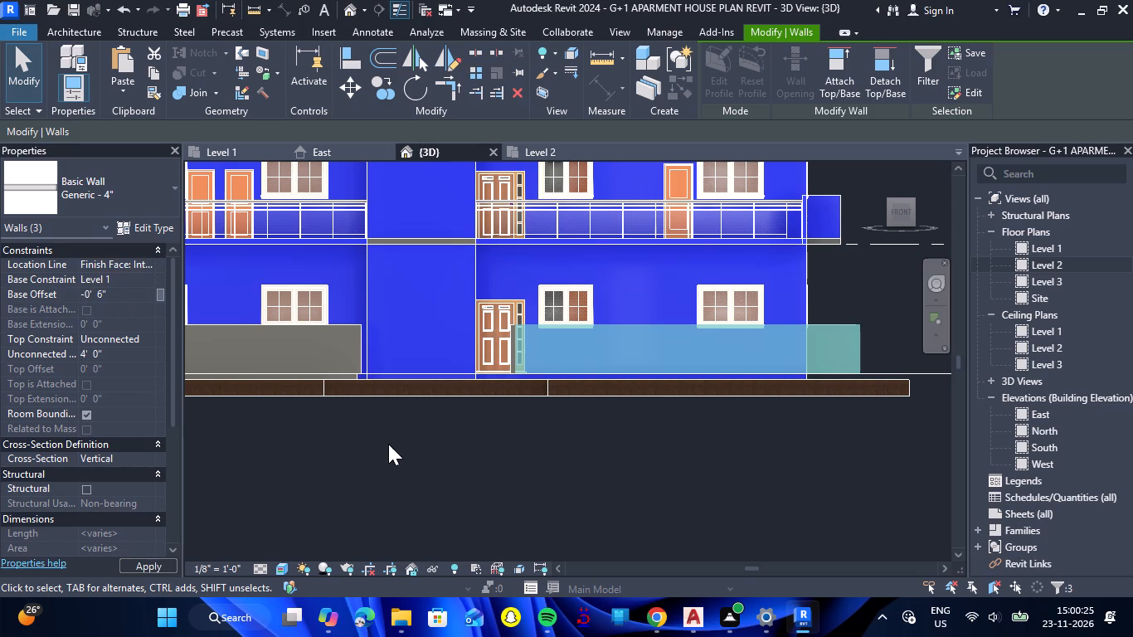
Set the base offset of the short return wall at the left side of the front entrance gap to -6".
scroll(386, 455, "down", 2)
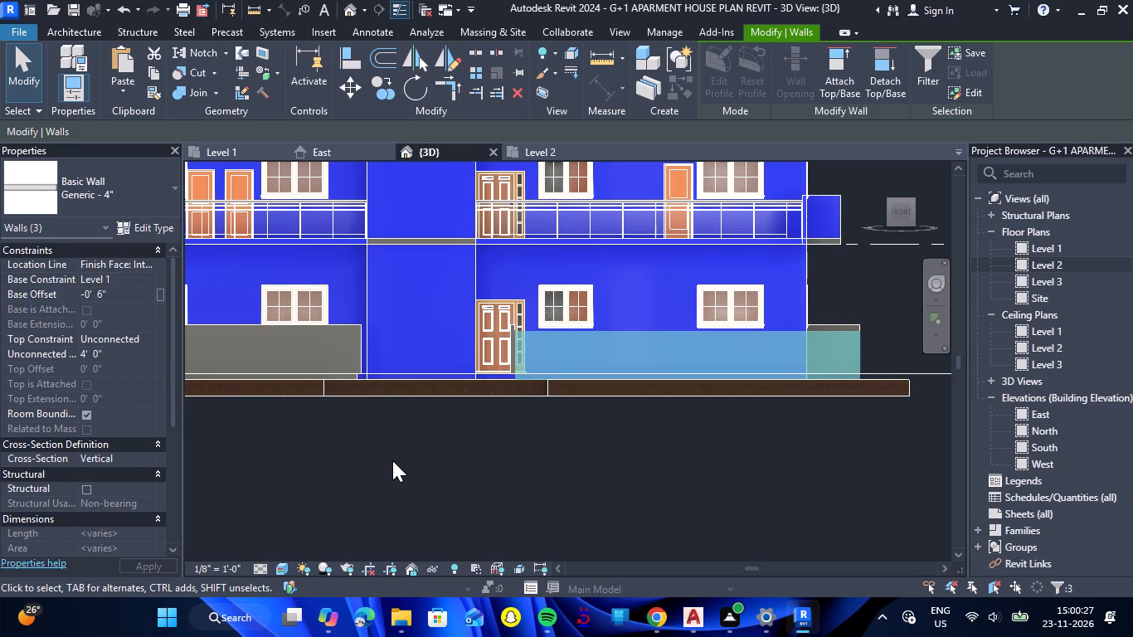
scroll(392, 460, "down", 2)
scroll(339, 411, "up", 8)
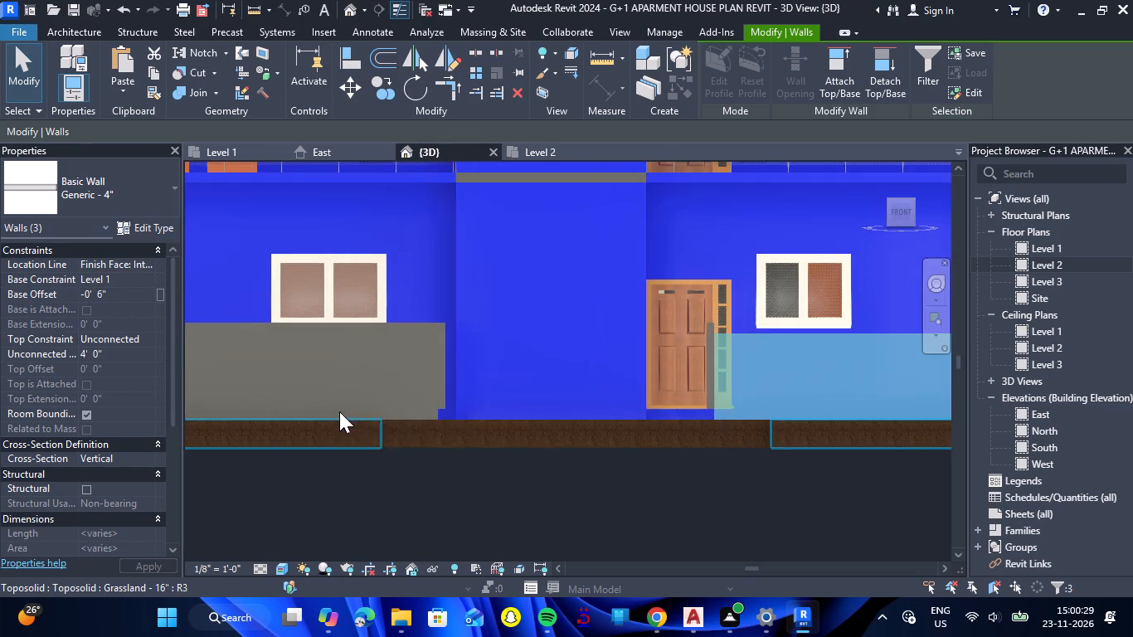
scroll(401, 419, "up", 6)
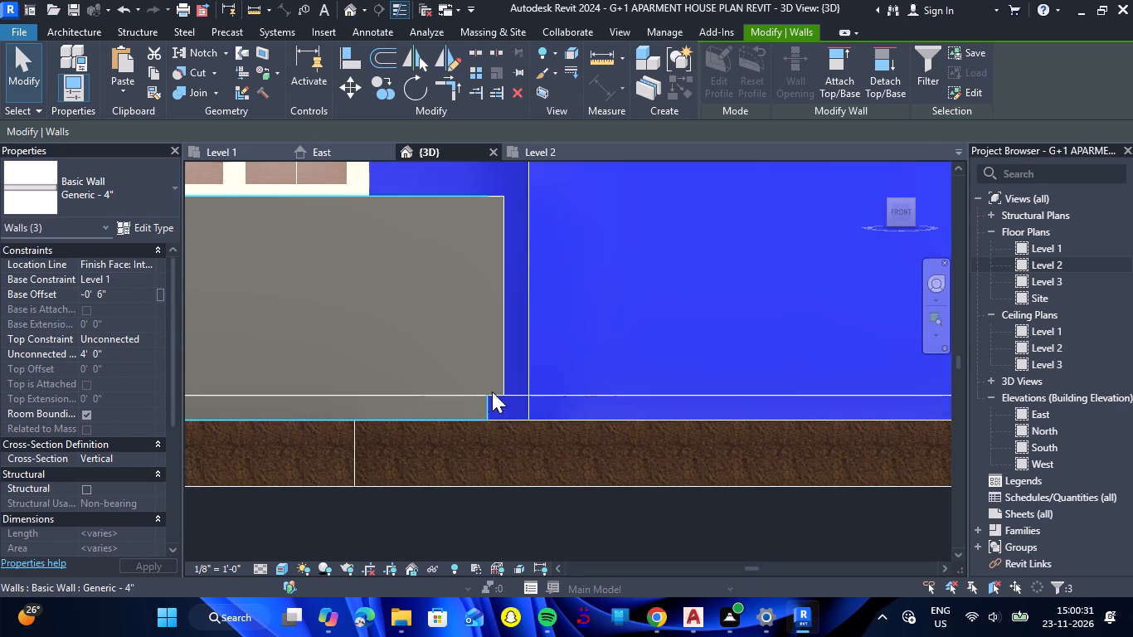
left_click(501, 391)
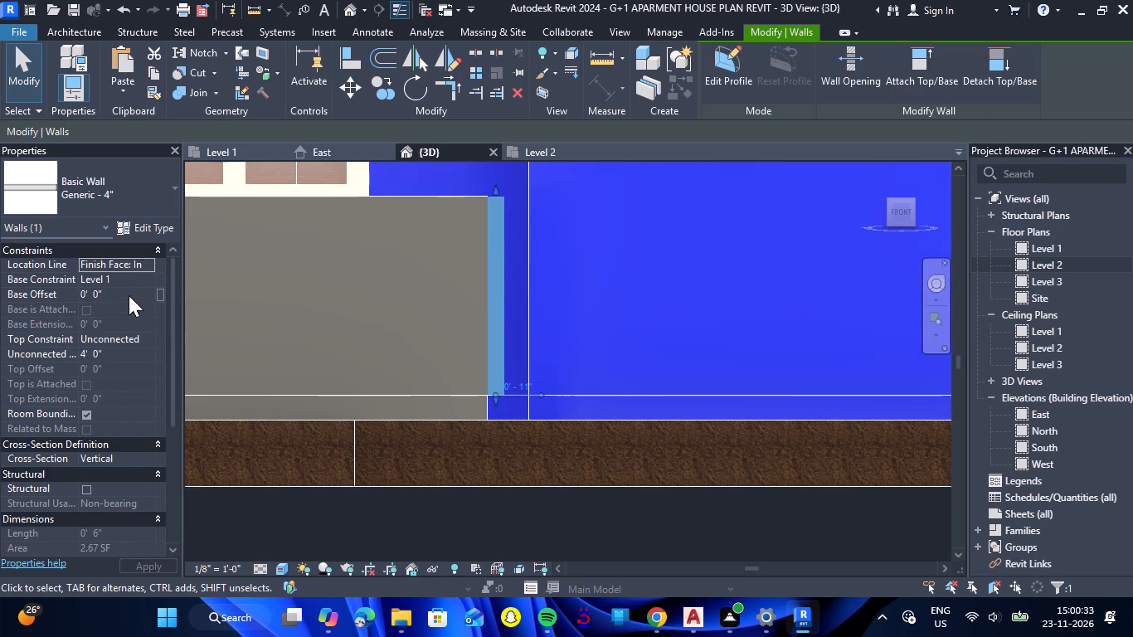
left_click(129, 295)
type("-6")
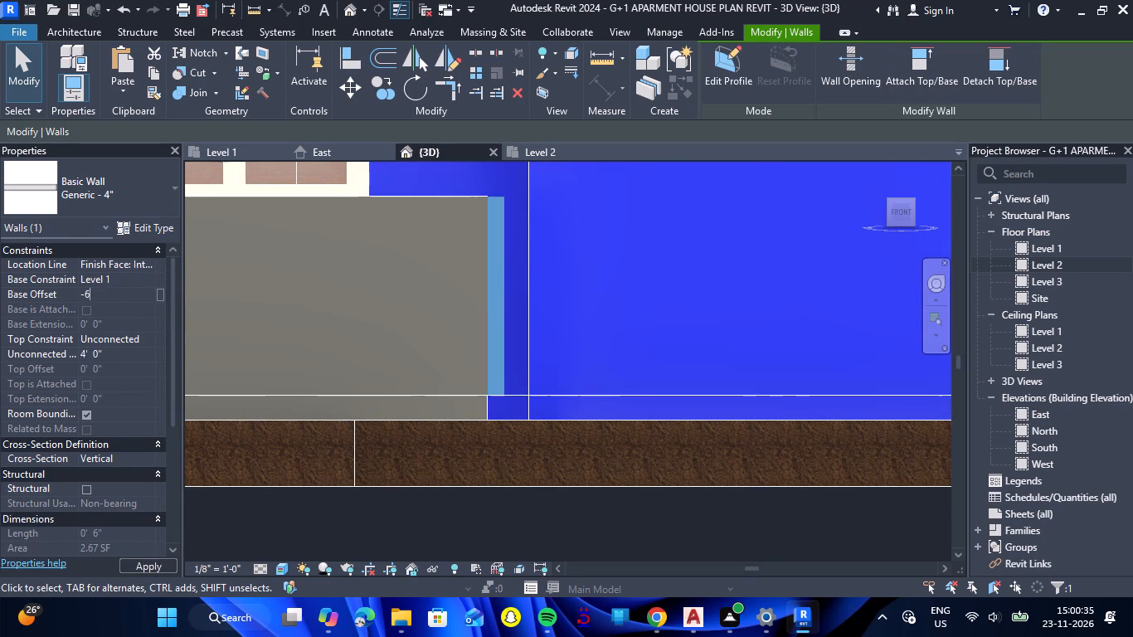
key("shift+quotedbl")
key("Return")
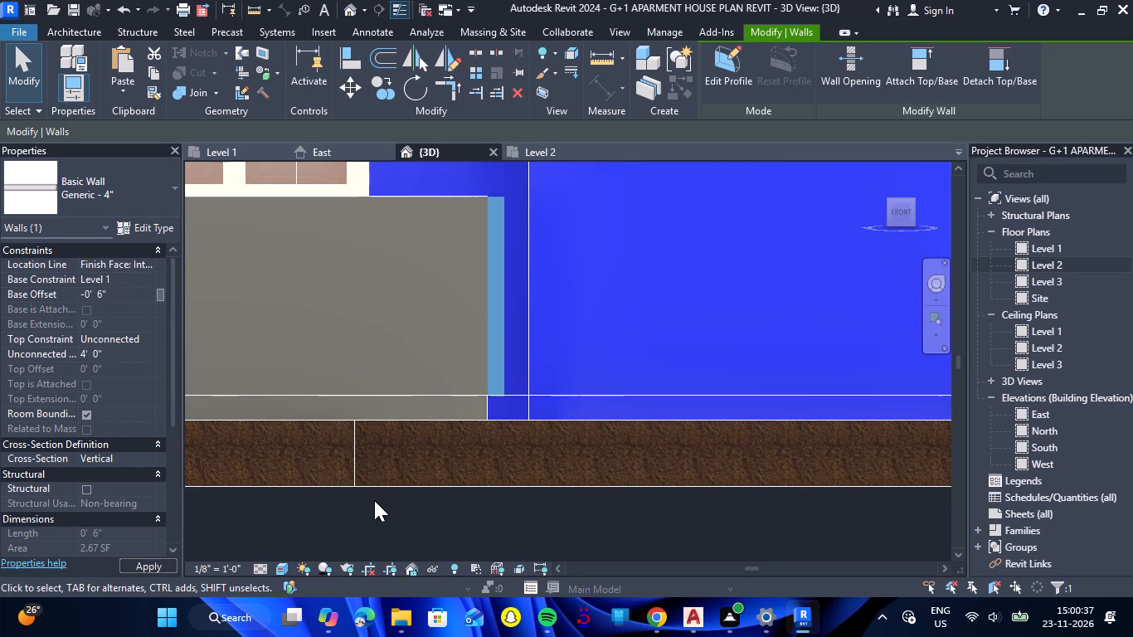
key("Escape")
Set the base offset of the short return wall at the right side of the front entrance gap to -6".
scroll(398, 415, "down", 8)
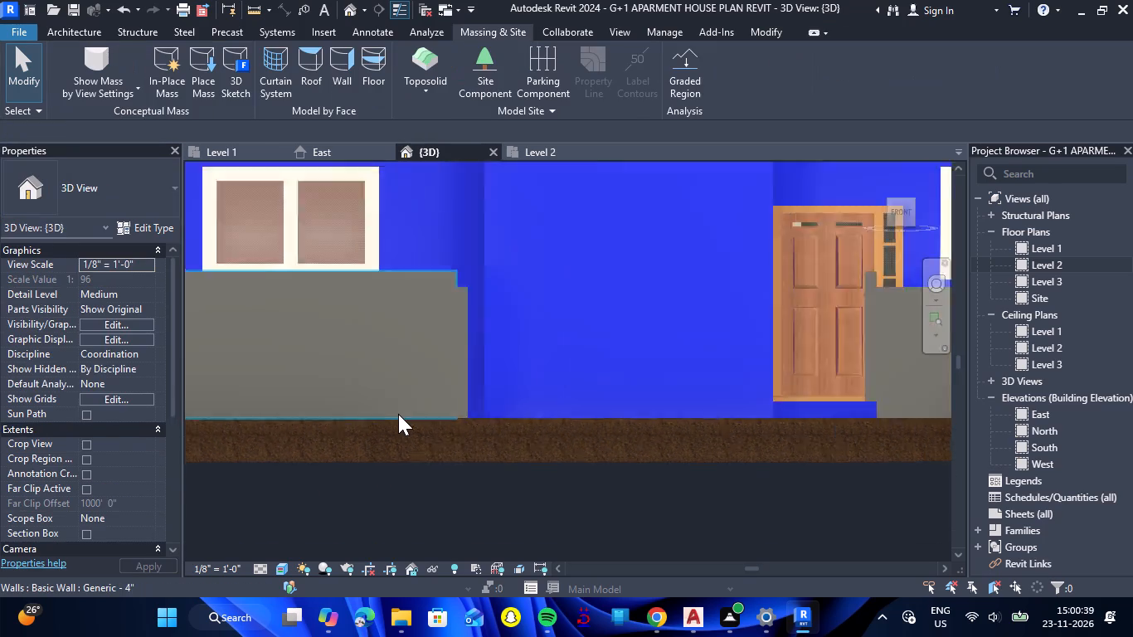
scroll(399, 414, "down", 4)
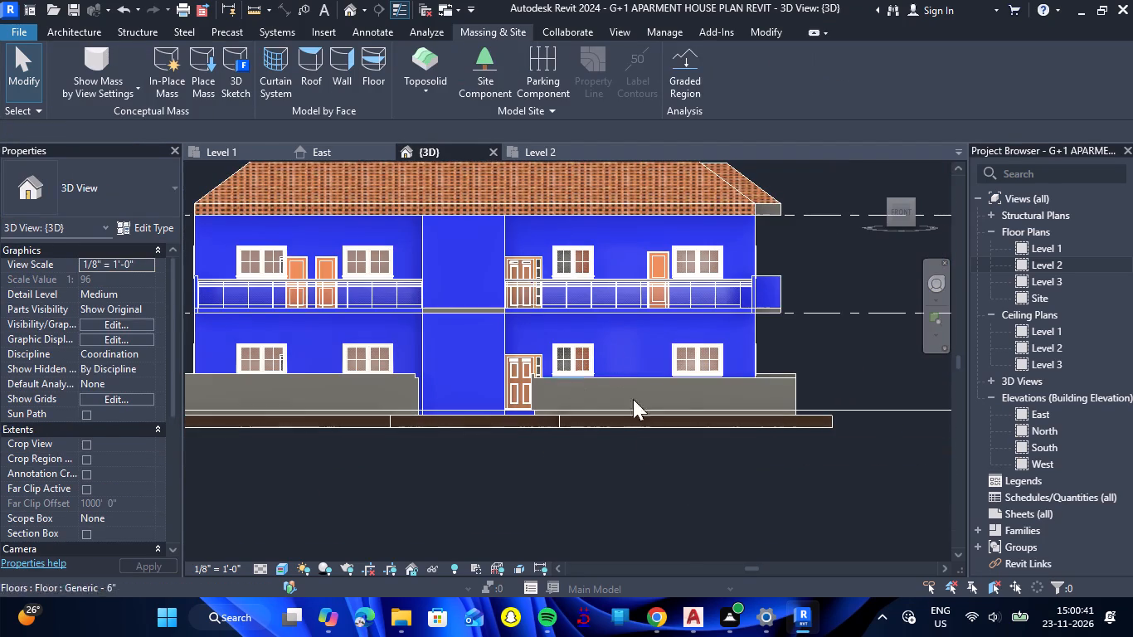
left_click_drag(841, 274, 848, 352, "shift")
right_click_drag(841, 274, 848, 352, "shift")
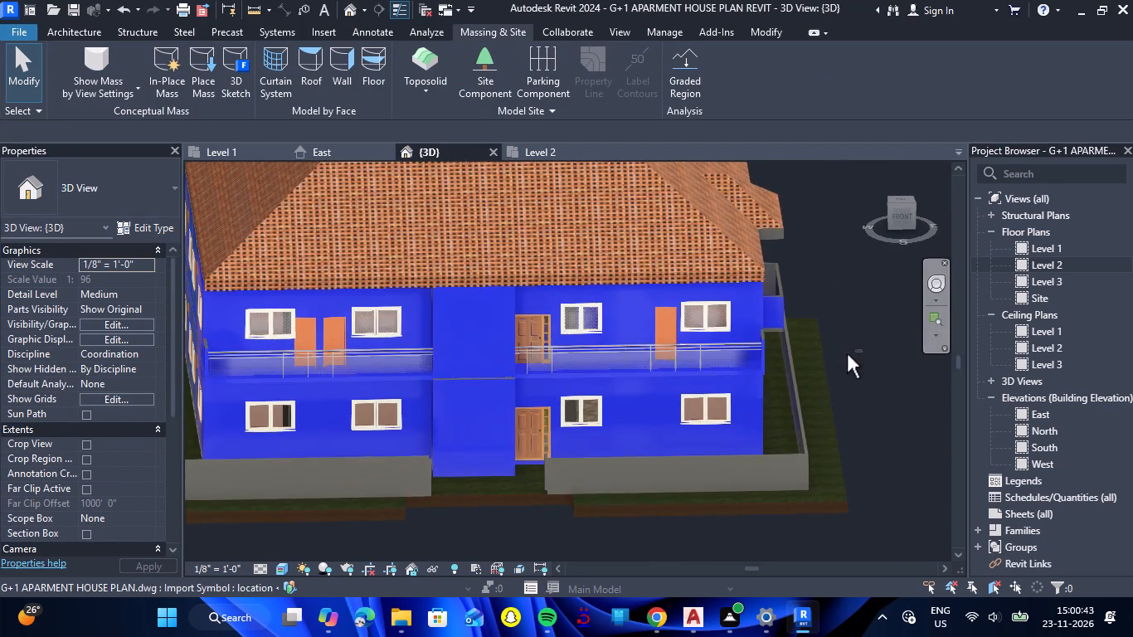
scroll(426, 492, "up", 13)
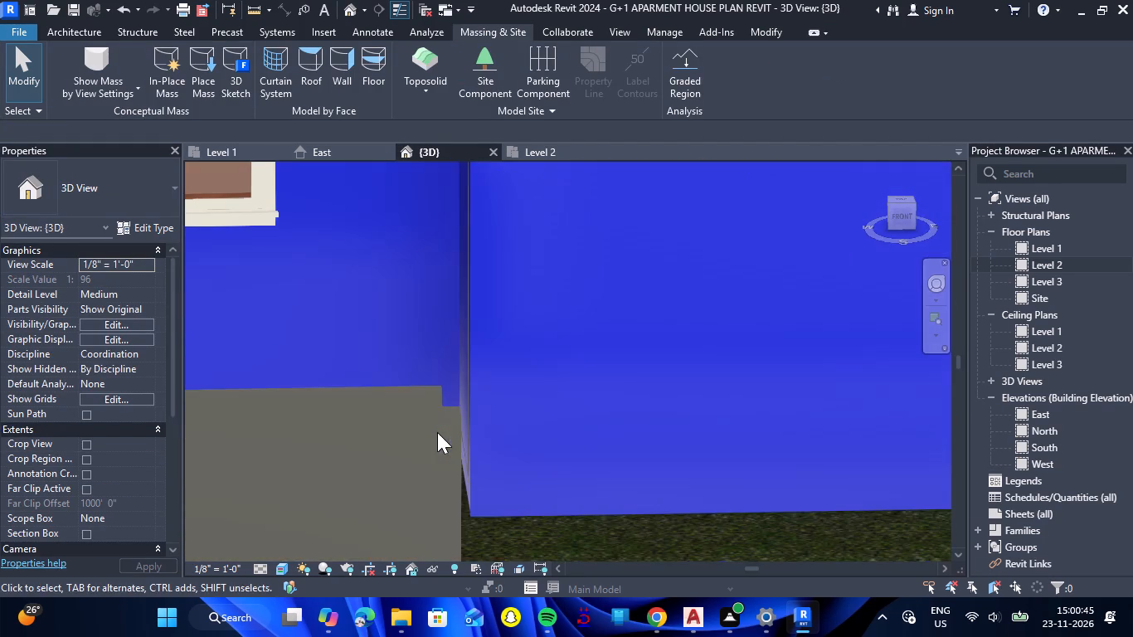
scroll(432, 394, "down", 7)
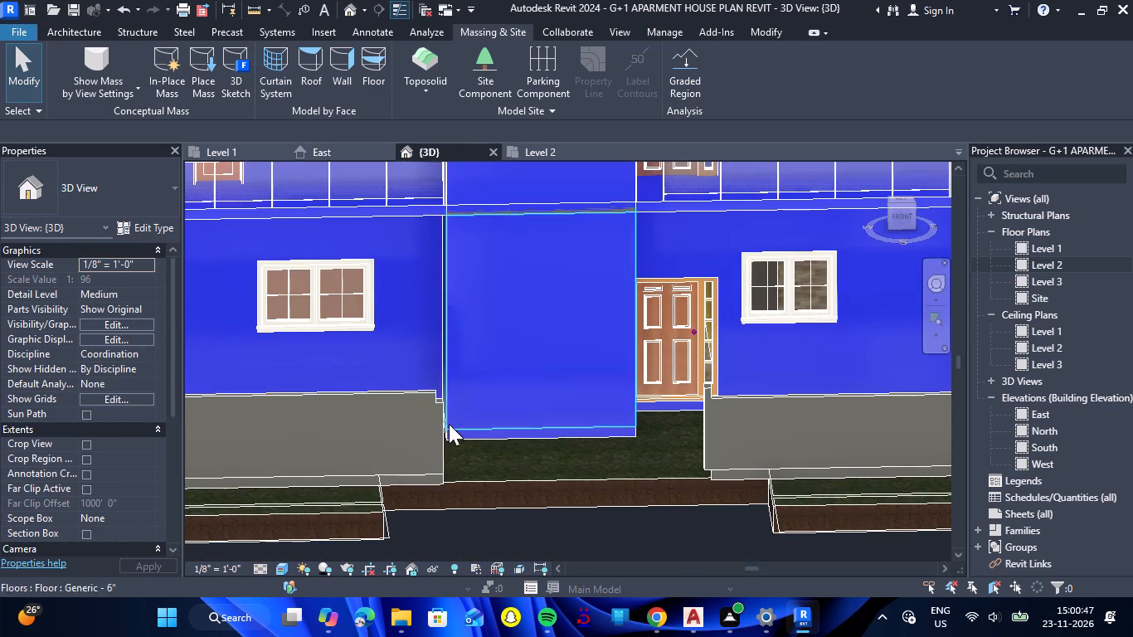
scroll(461, 418, "down", 2)
scroll(652, 425, "up", 4)
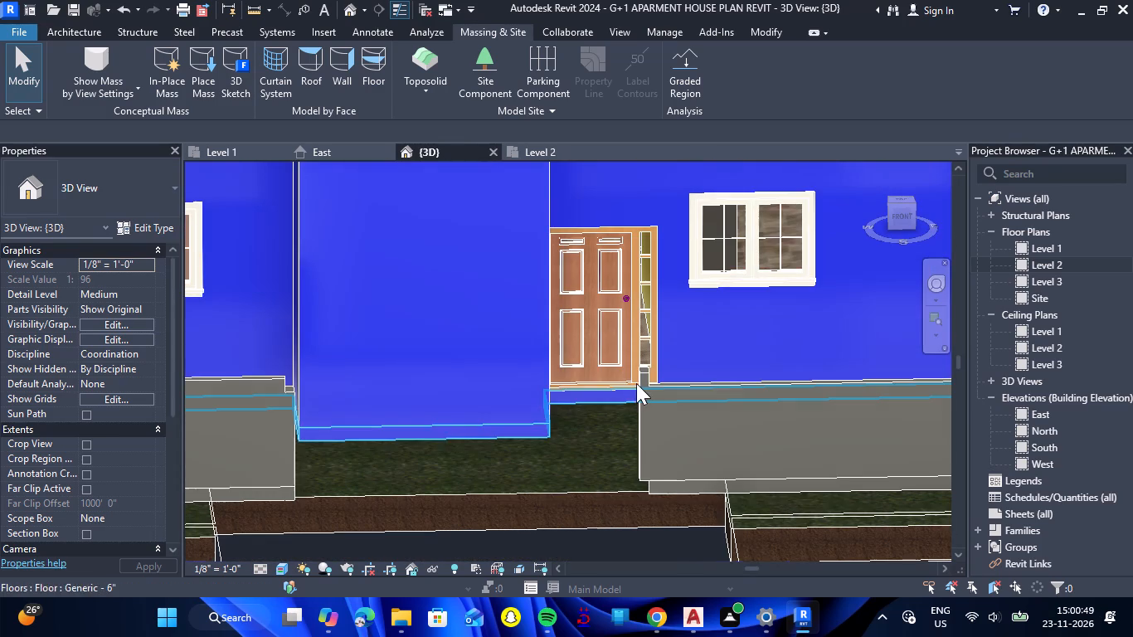
left_click(640, 378)
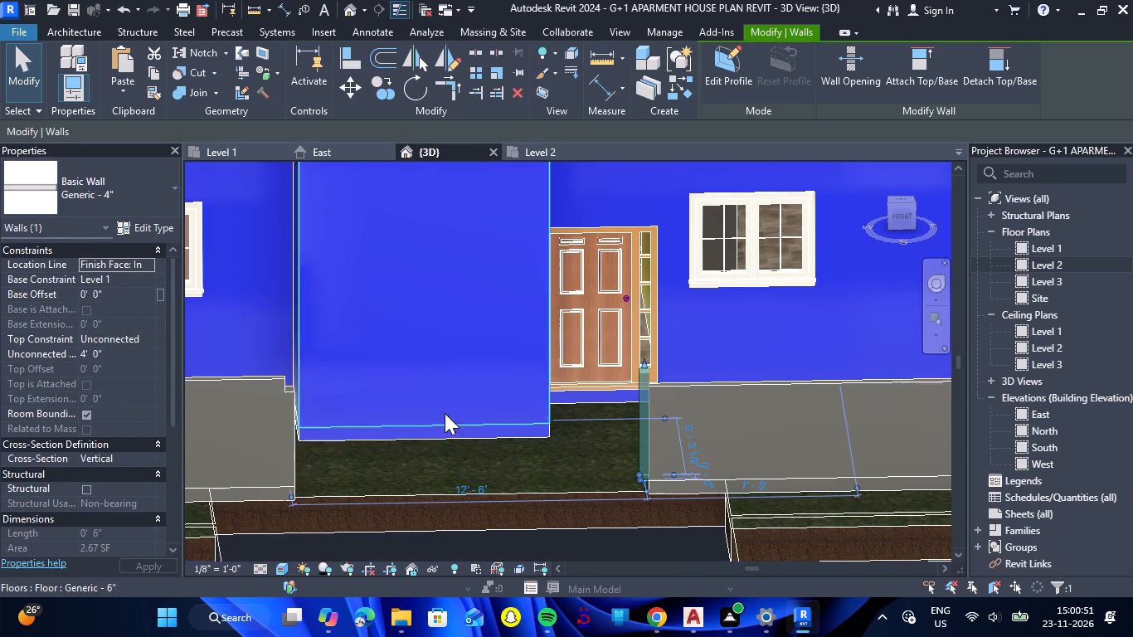
left_click(119, 298)
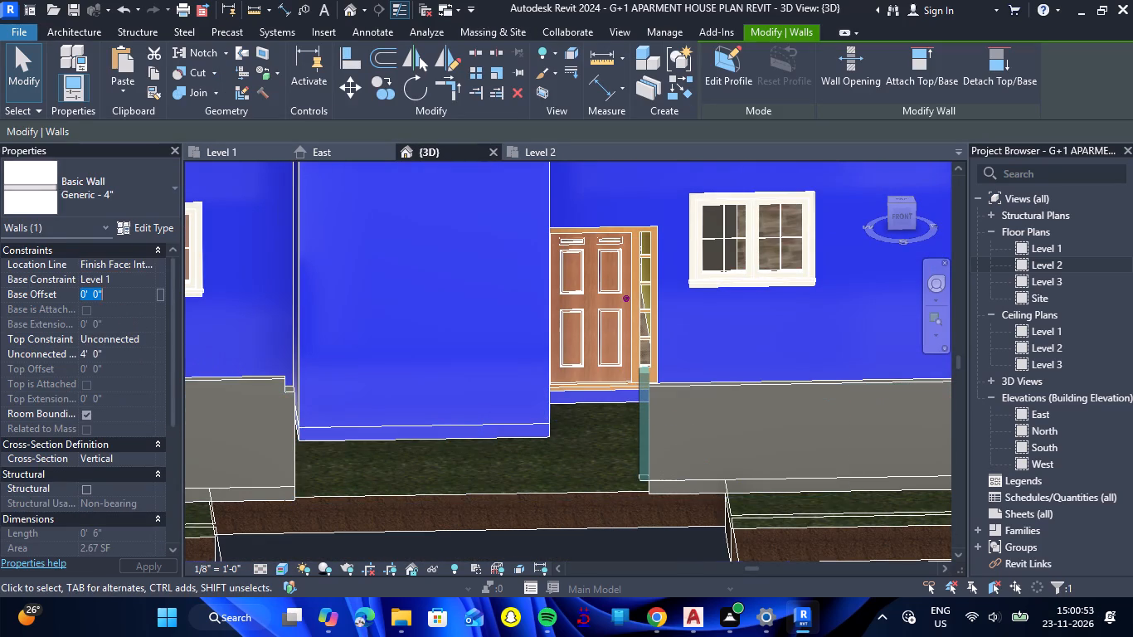
type("-6\"")
key("Return")
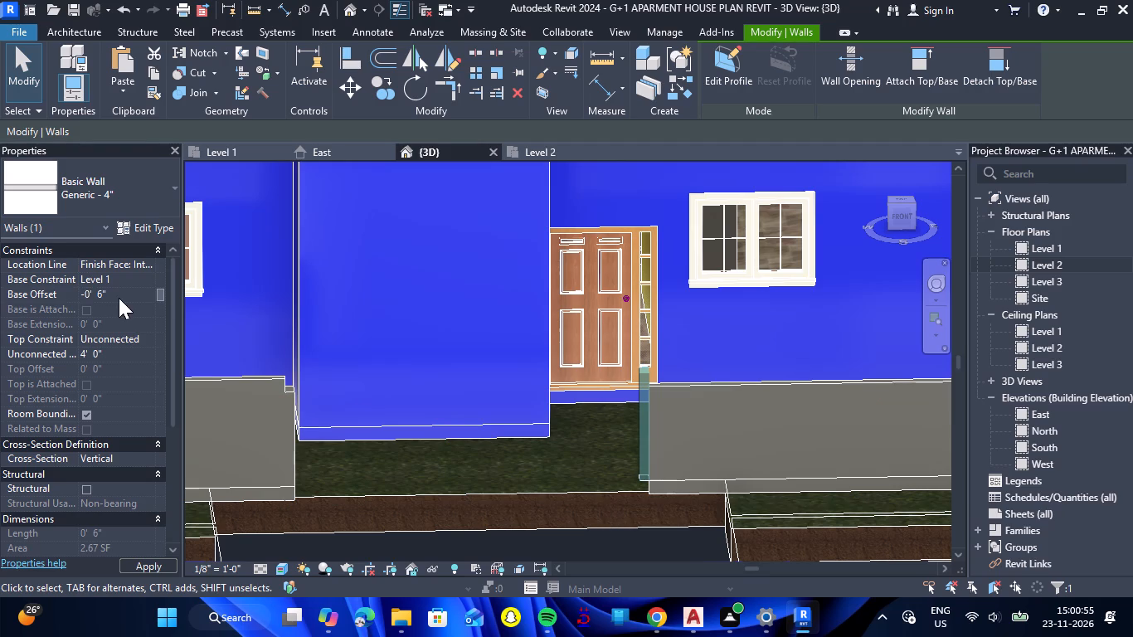
scroll(475, 446, "down", 2)
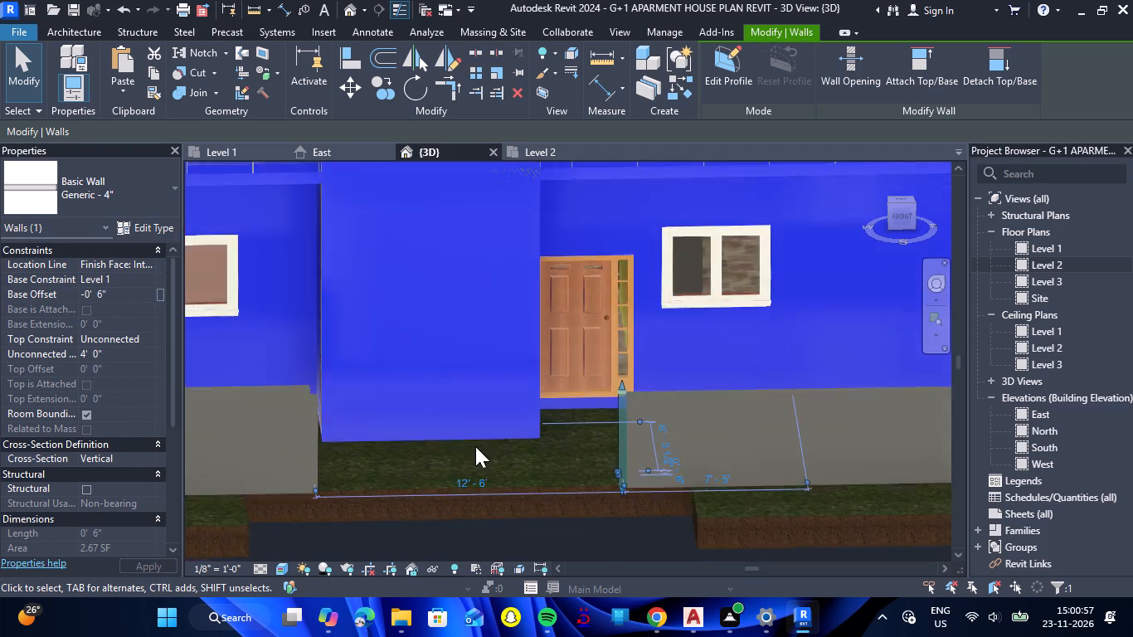
scroll(475, 446, "down", 2)
key("Escape")
Set the unconnected height of the left front boundary wall to 4'.
left_click(313, 411)
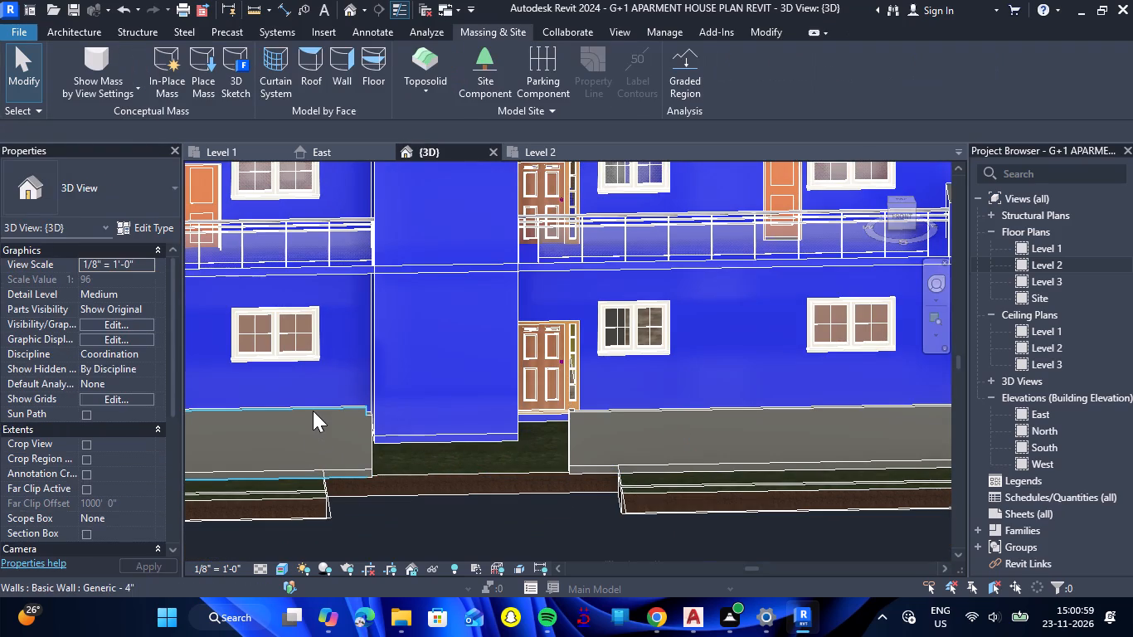
left_click(116, 354)
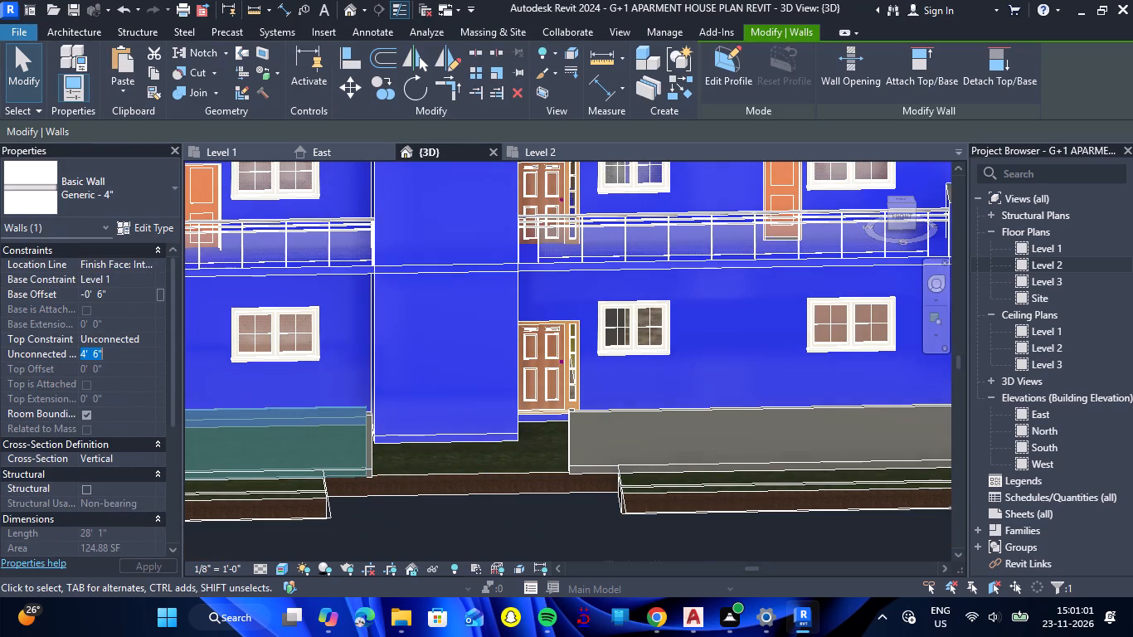
type("4'")
key("Return")
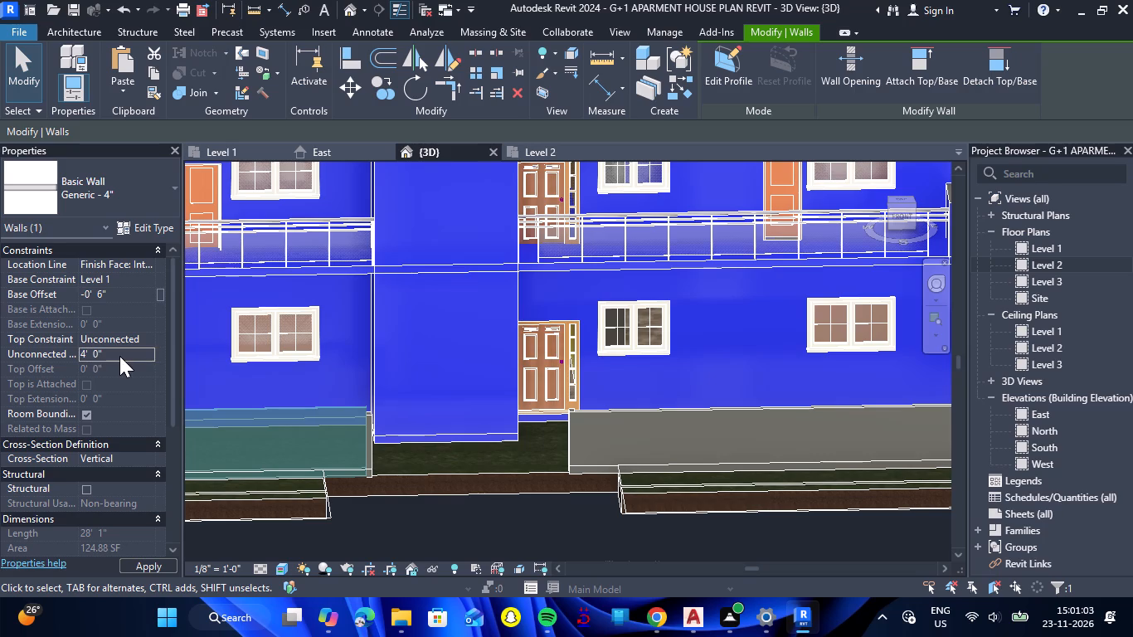
left_click(383, 519)
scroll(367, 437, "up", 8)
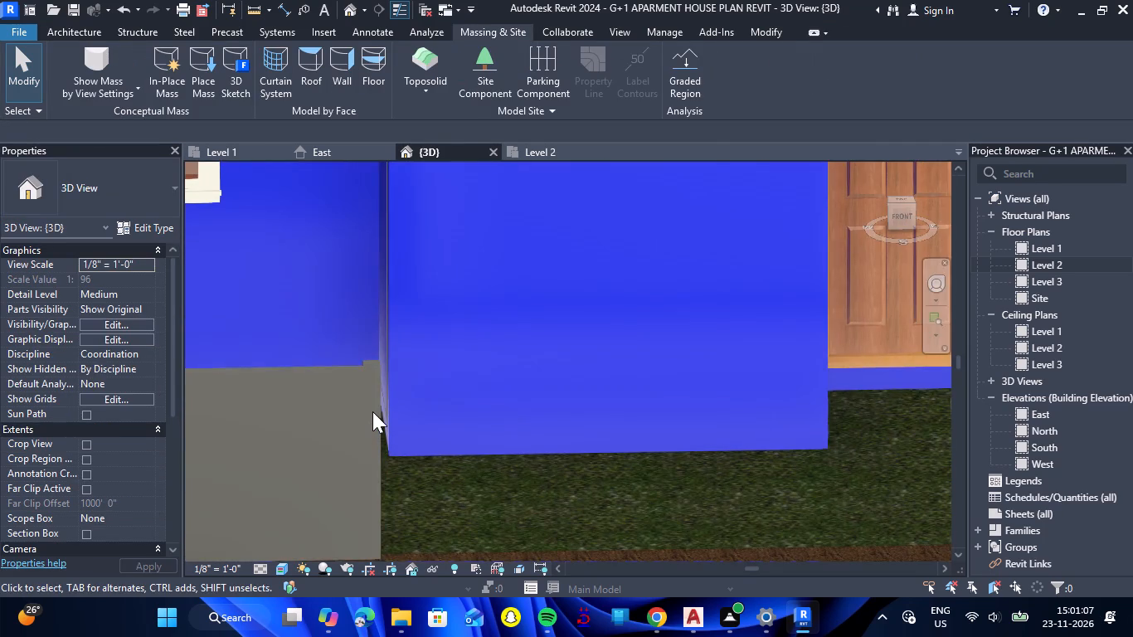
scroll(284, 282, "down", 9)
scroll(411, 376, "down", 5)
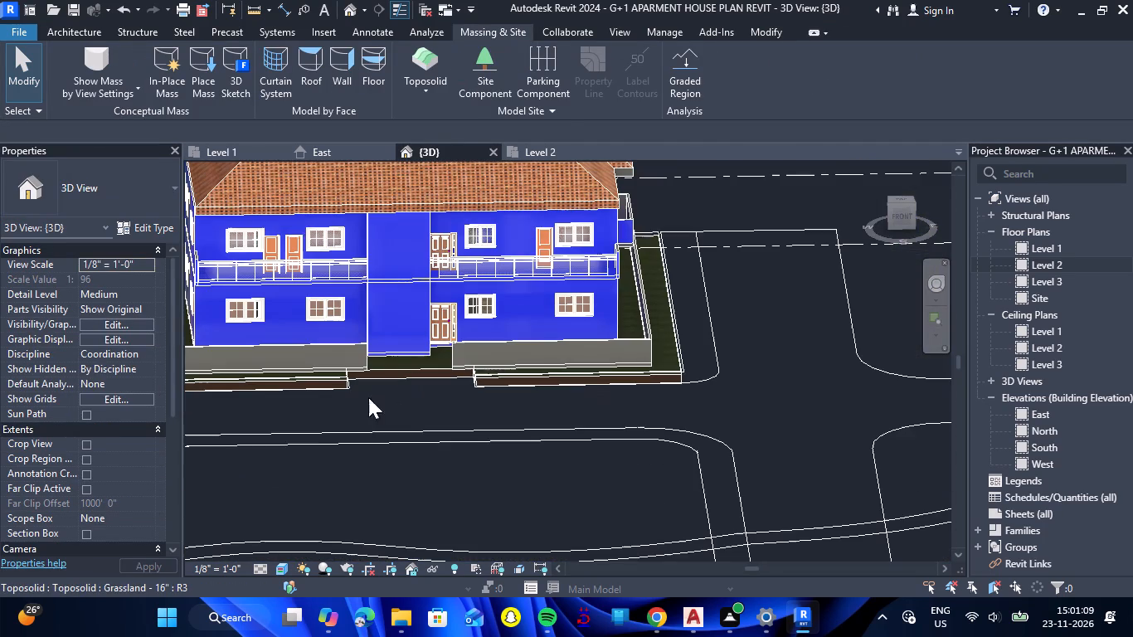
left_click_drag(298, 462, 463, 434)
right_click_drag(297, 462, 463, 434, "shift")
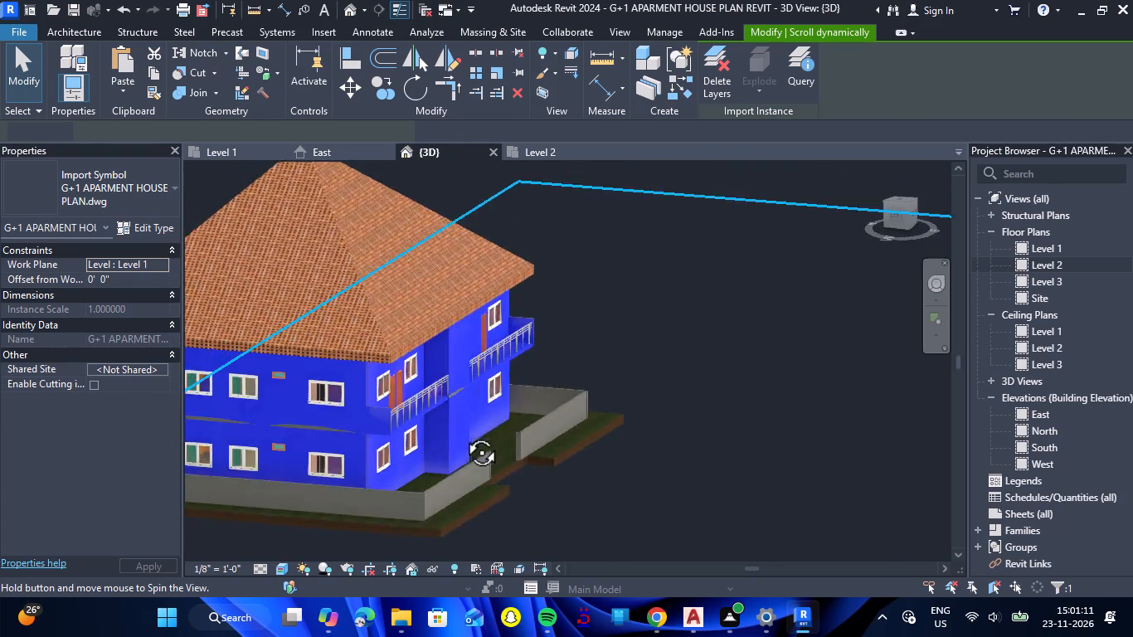
Set the base offset of the rear boundary wall to -6".
left_click_drag(463, 434, 540, 422)
right_click_drag(463, 434, 540, 422, "shift")
scroll(424, 508, "up", 4)
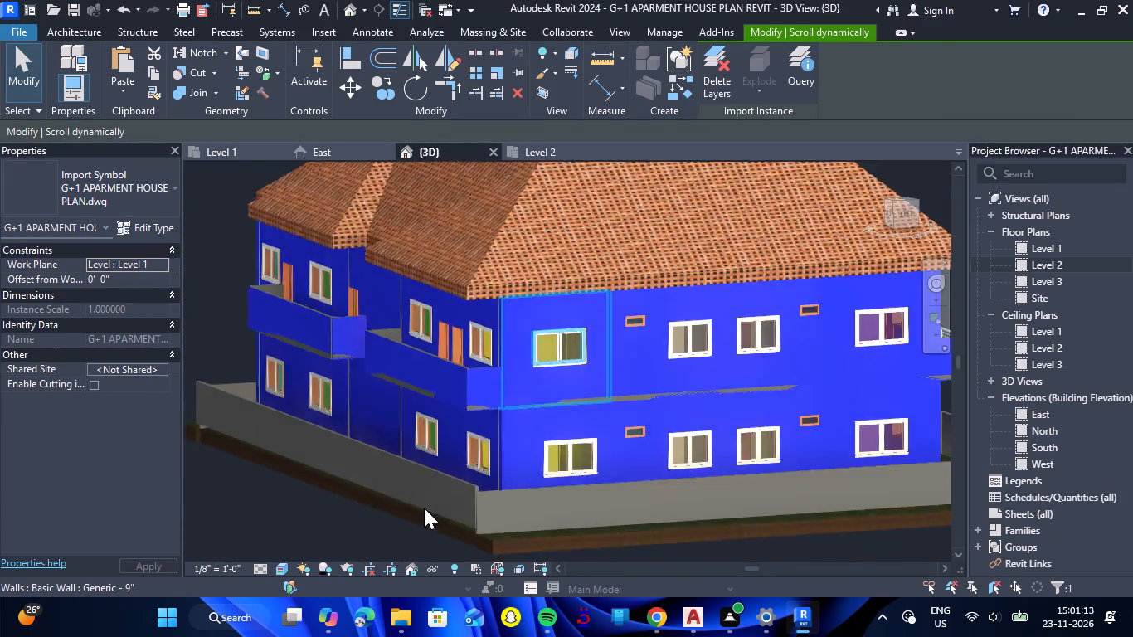
scroll(424, 508, "up", 2)
left_click(473, 466)
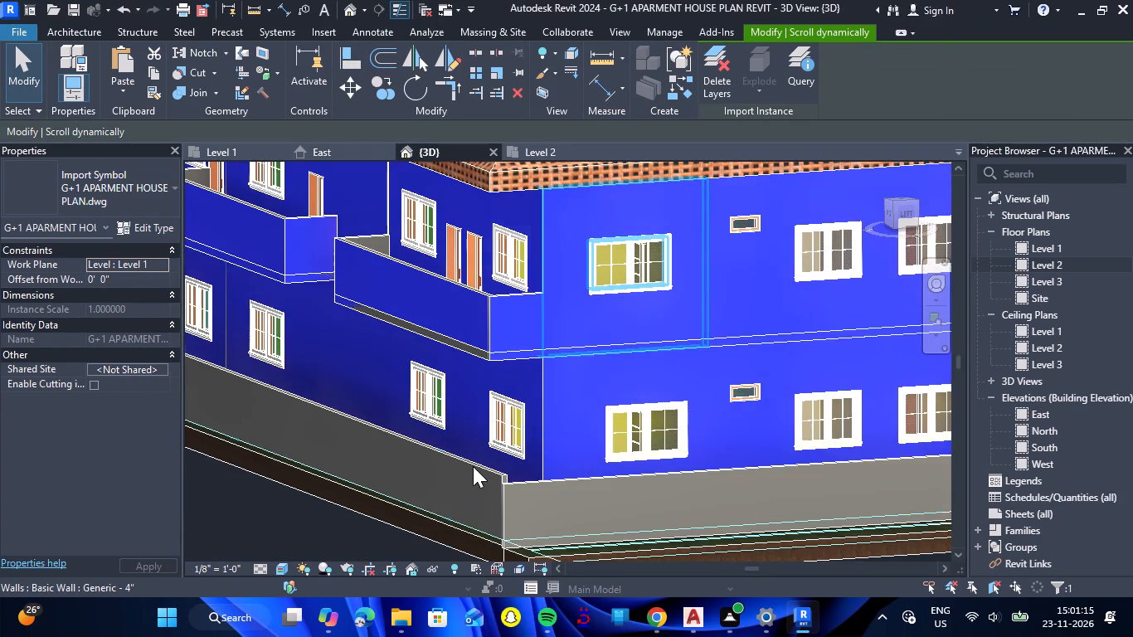
left_click(497, 473)
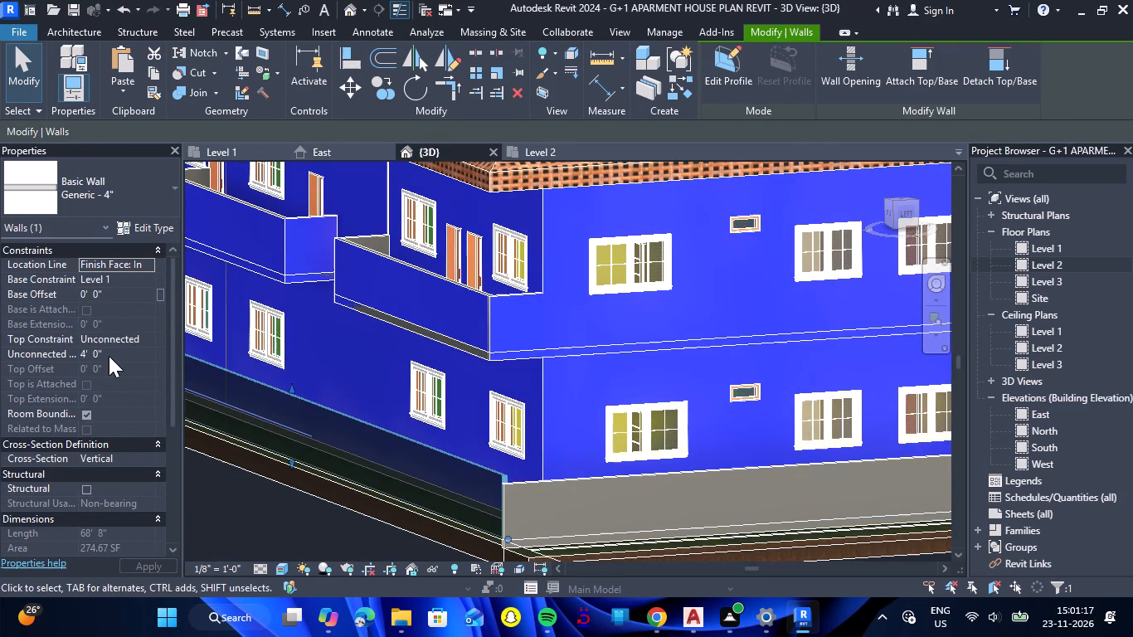
left_click(116, 292)
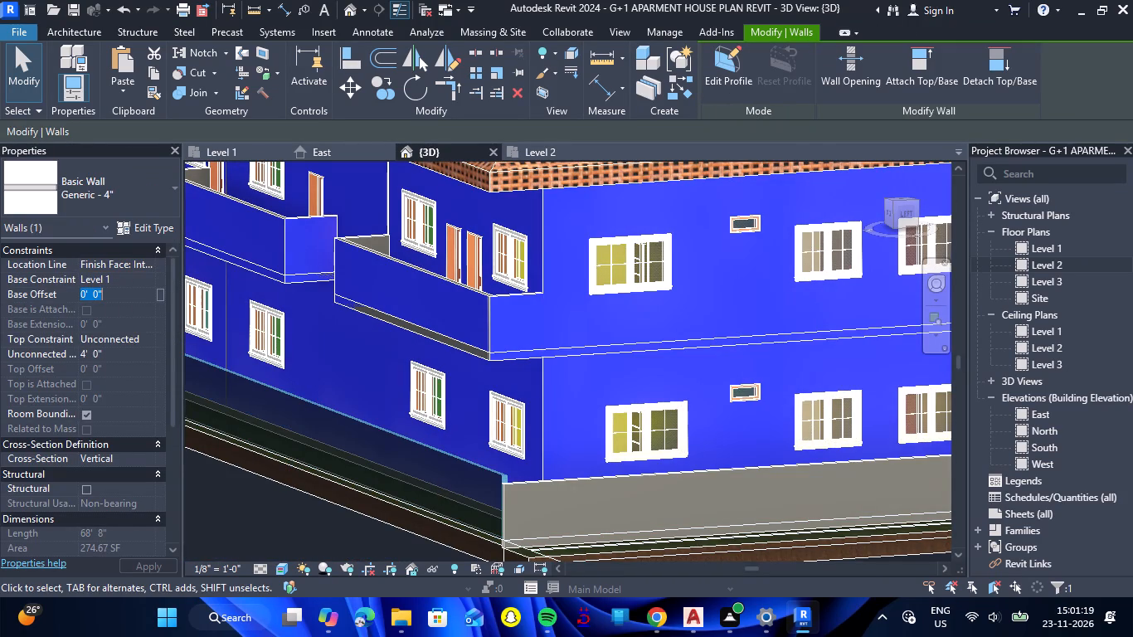
type("-6")
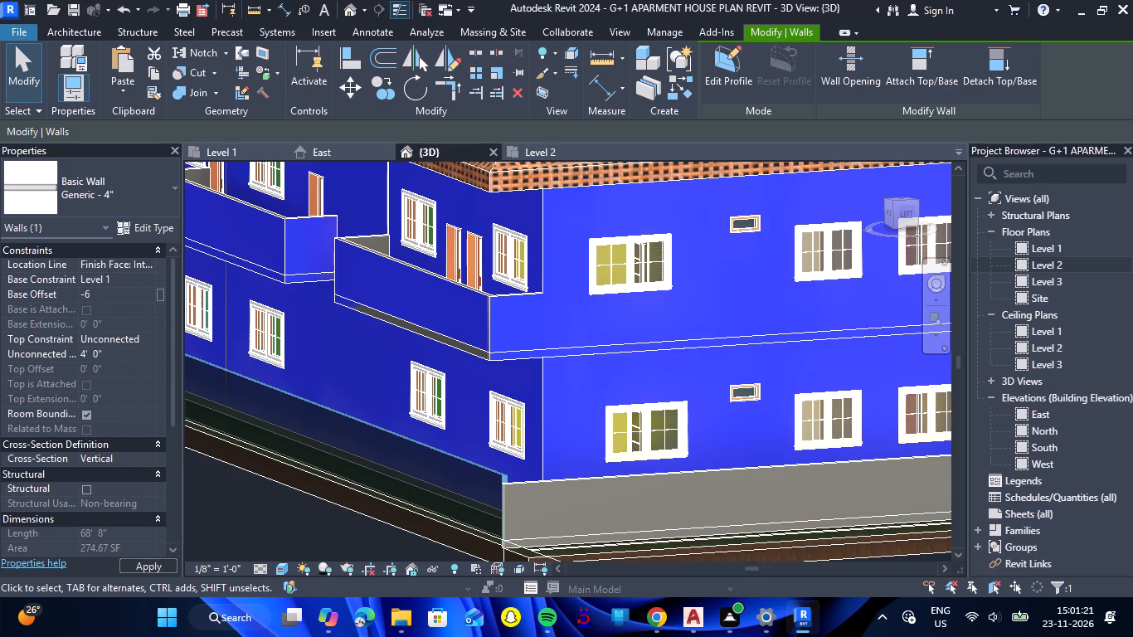
key("shift+quotedbl")
key("Return")
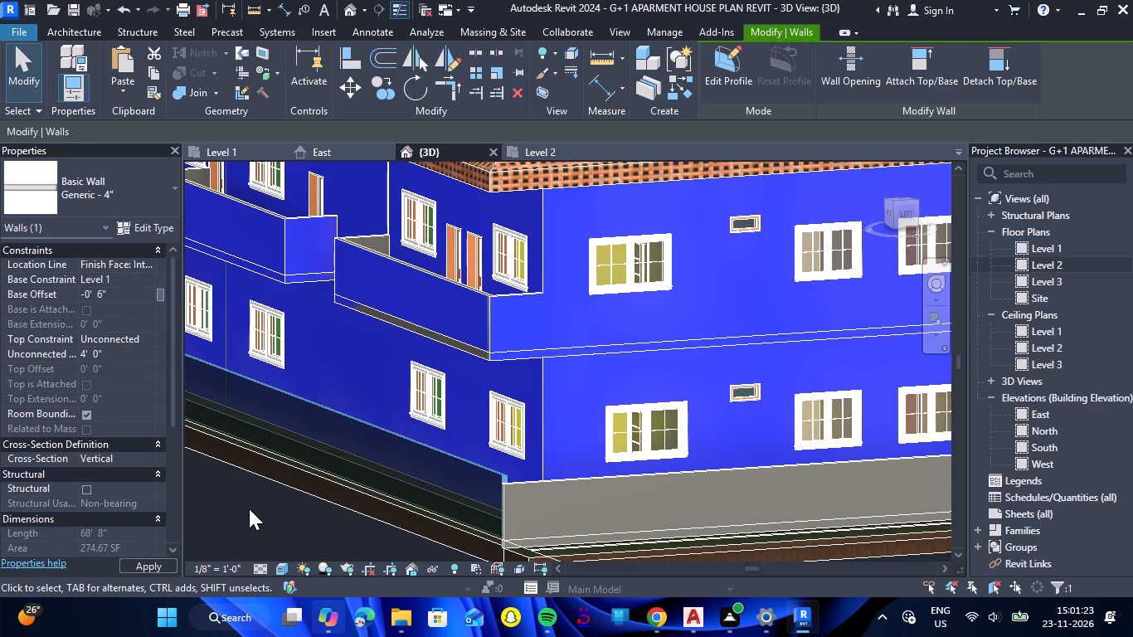
left_click(250, 506)
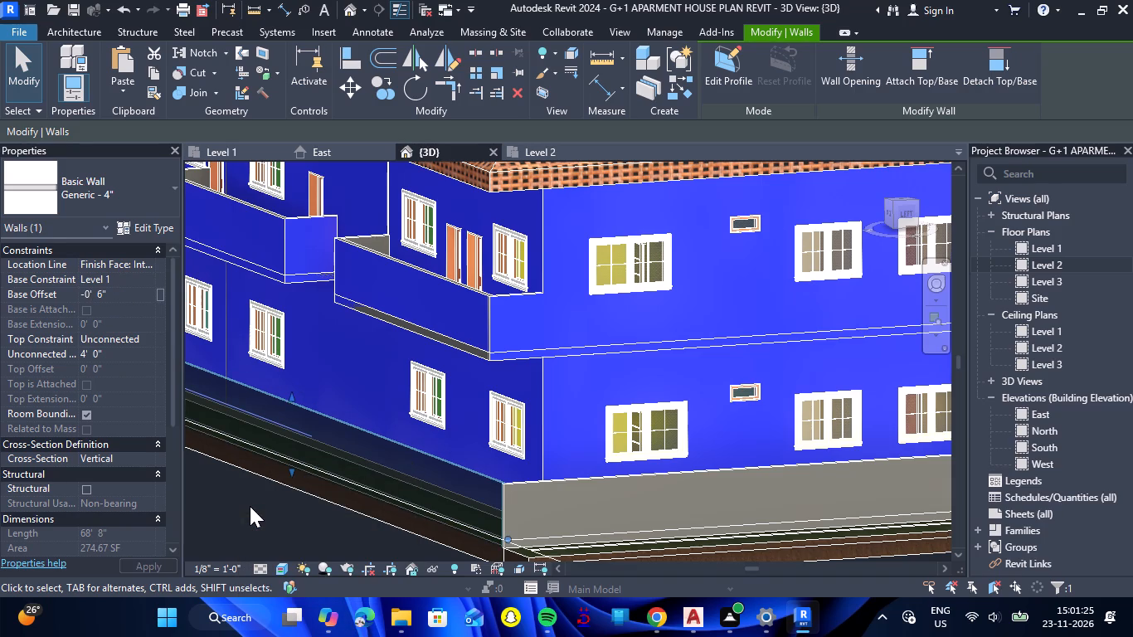
On the Level 1 plan, start a Path - 12" Asphalt toposolid and pick the left side strip's inner, rear end and outer lines.
scroll(272, 483, "down", 6)
scroll(186, 446, "up", 4)
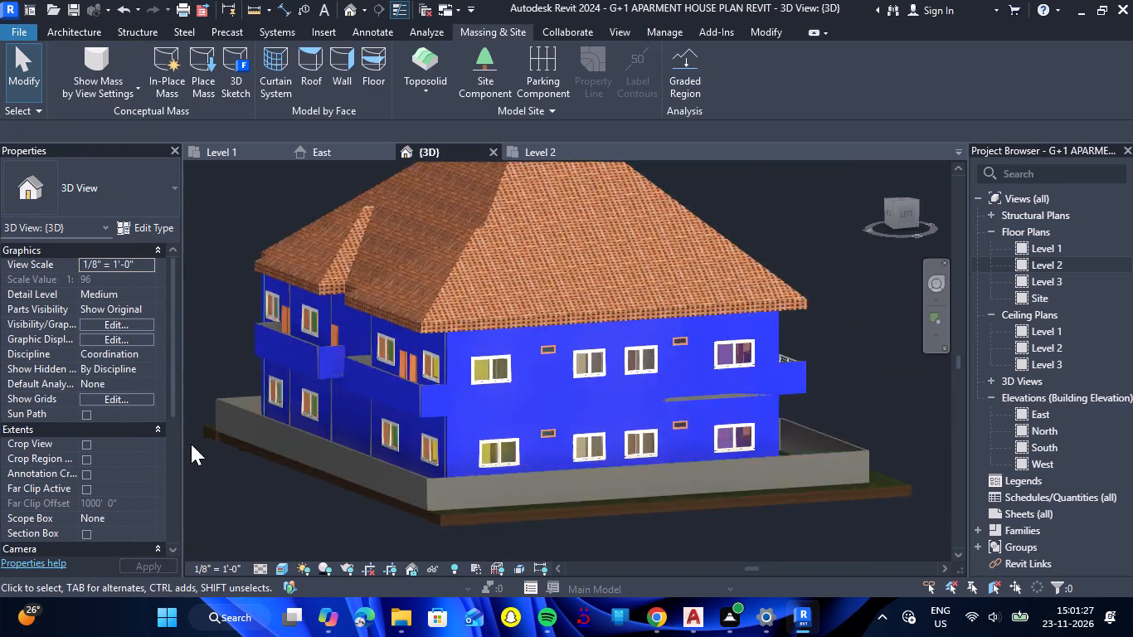
scroll(191, 444, "up", 6)
scroll(226, 427, "down", 9)
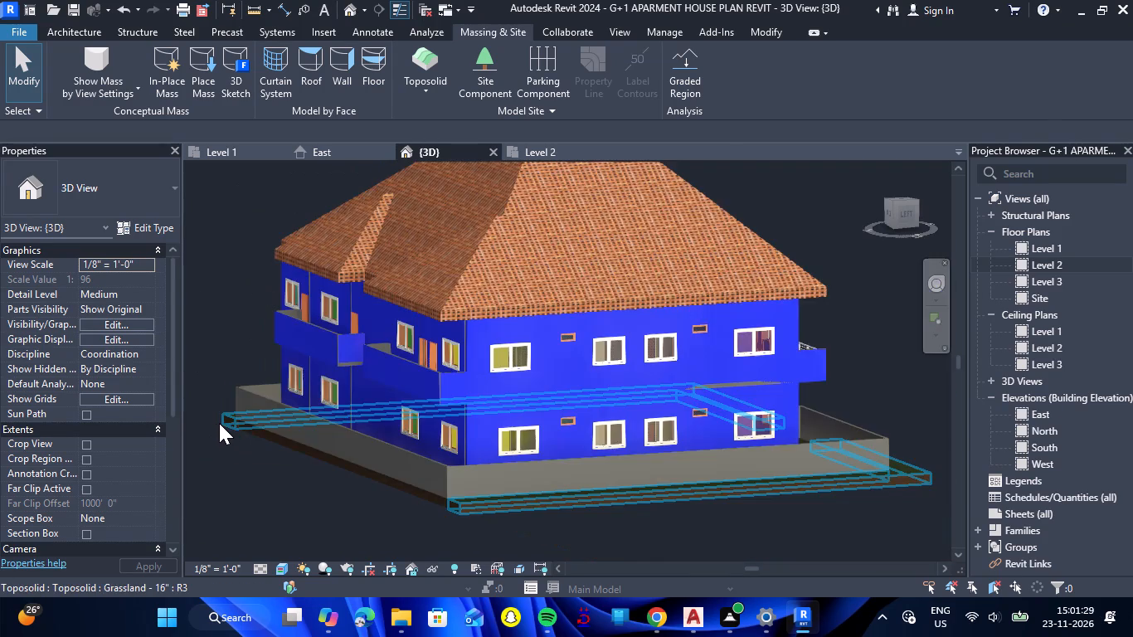
scroll(219, 423, "down", 5)
left_click(221, 154)
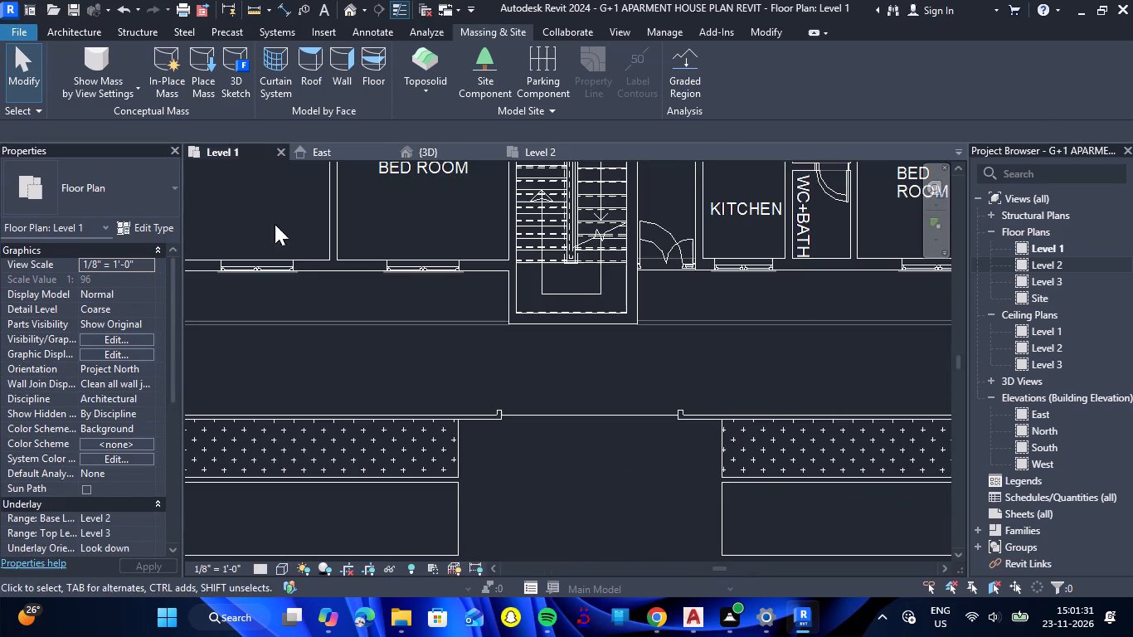
scroll(361, 360, "down", 7)
scroll(435, 371, "down", 5)
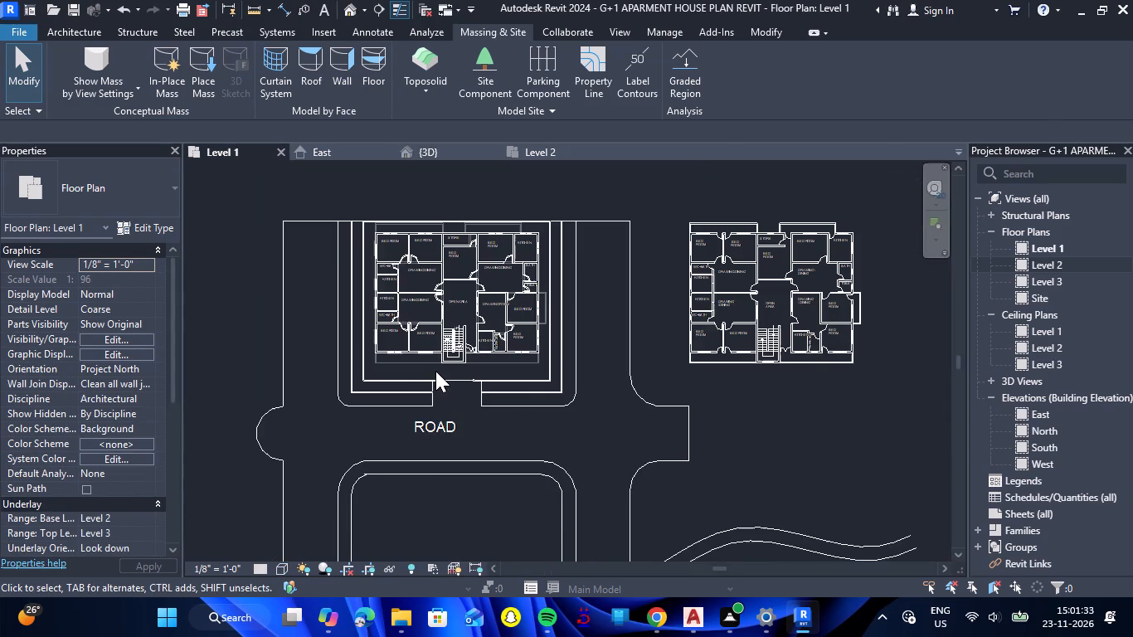
scroll(338, 232, "up", 11)
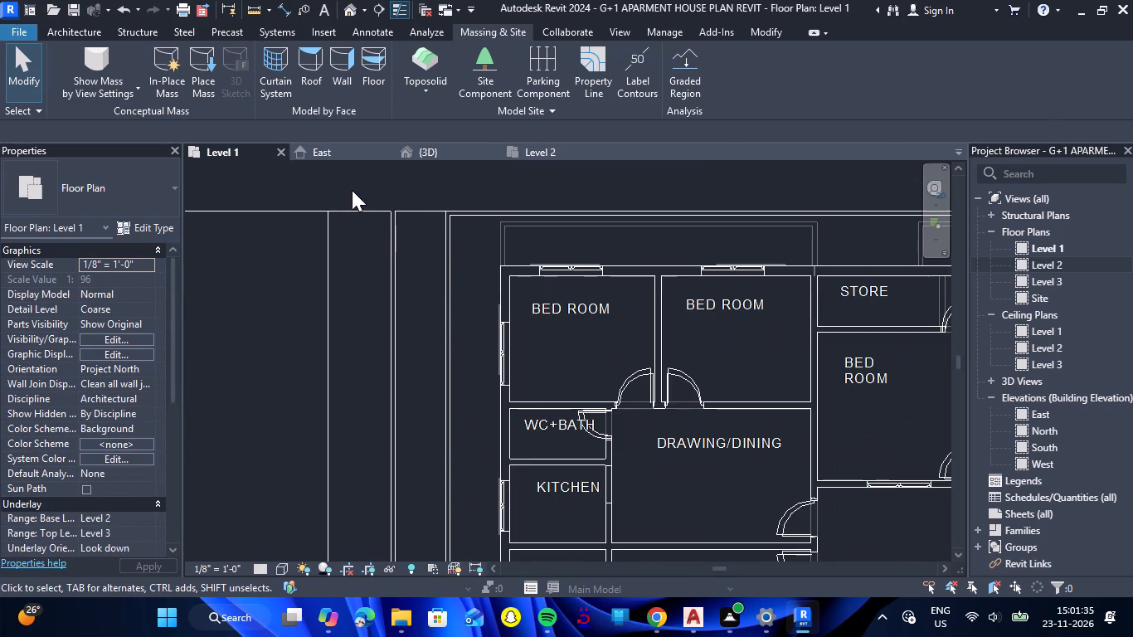
scroll(362, 192, "down", 4)
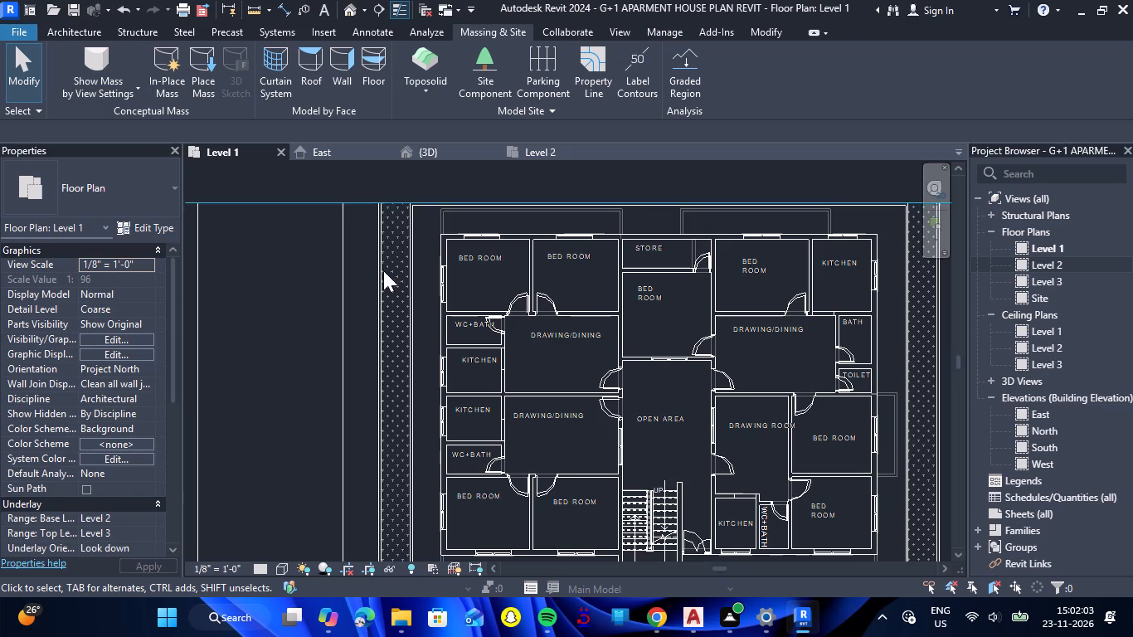
scroll(269, 269, "down", 2)
scroll(291, 221, "up", 2)
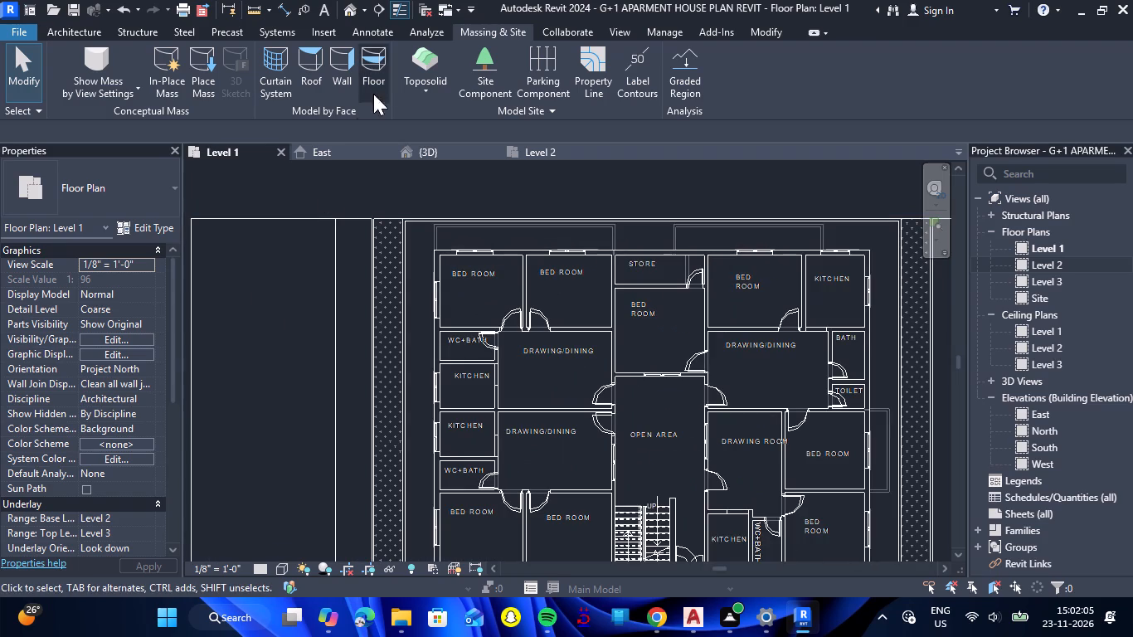
left_click(433, 57)
left_click(175, 182)
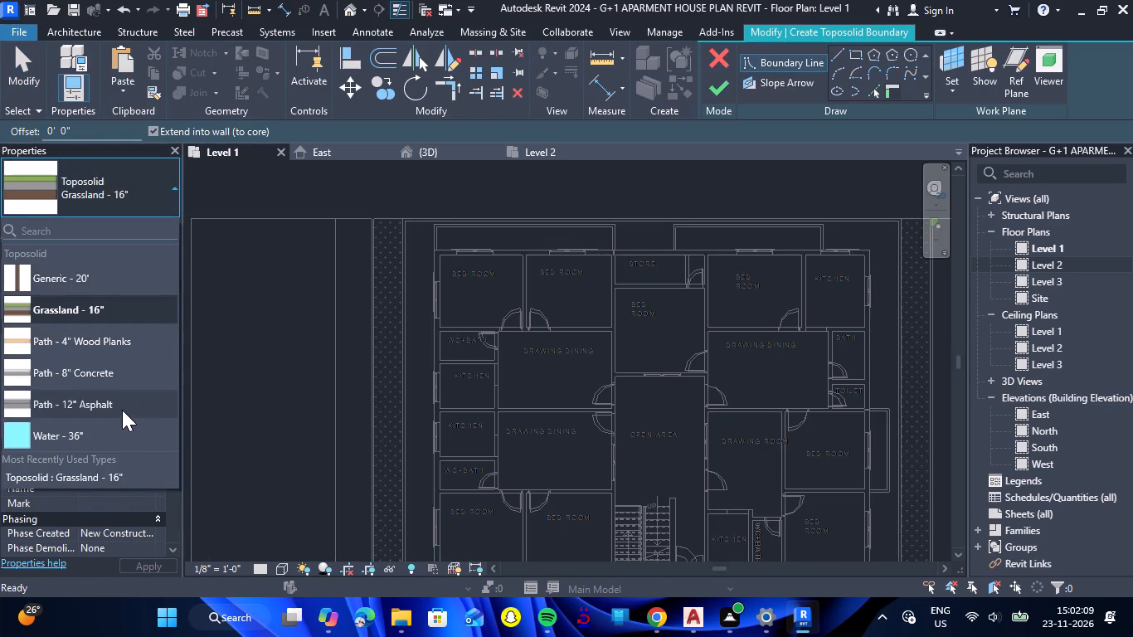
left_click(122, 407)
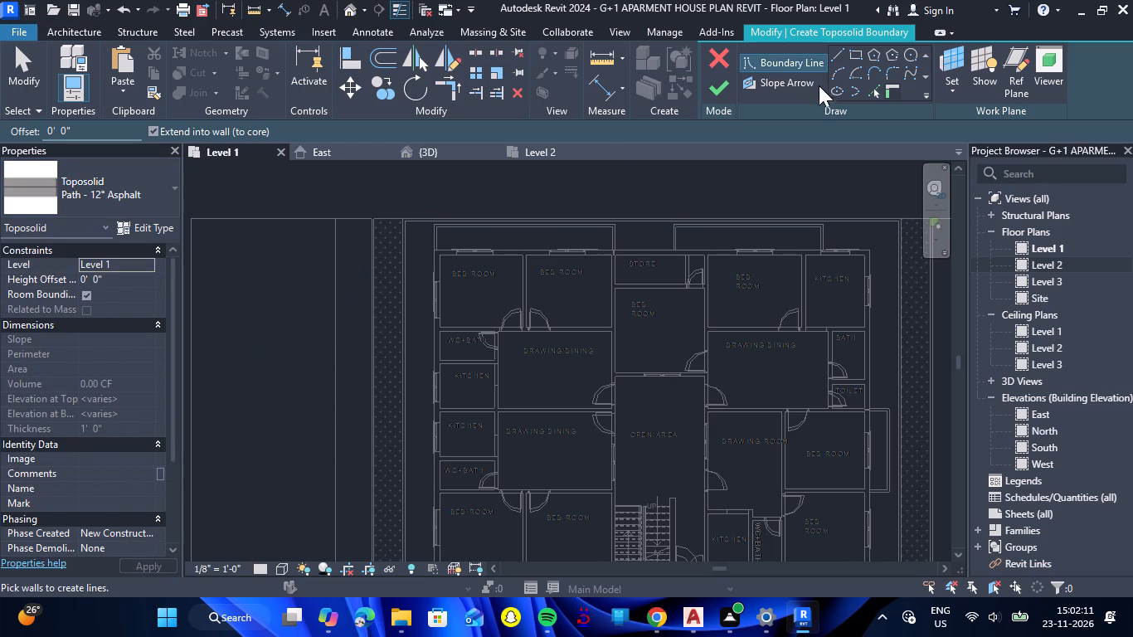
left_click(872, 93)
scroll(358, 268, "up", 5)
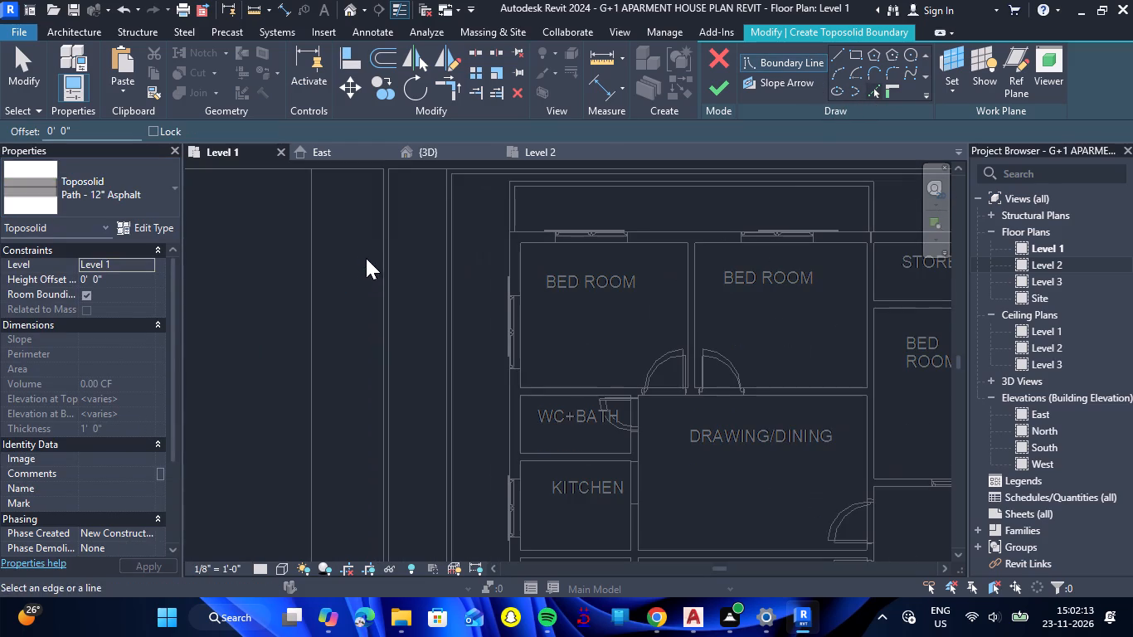
left_click(379, 237)
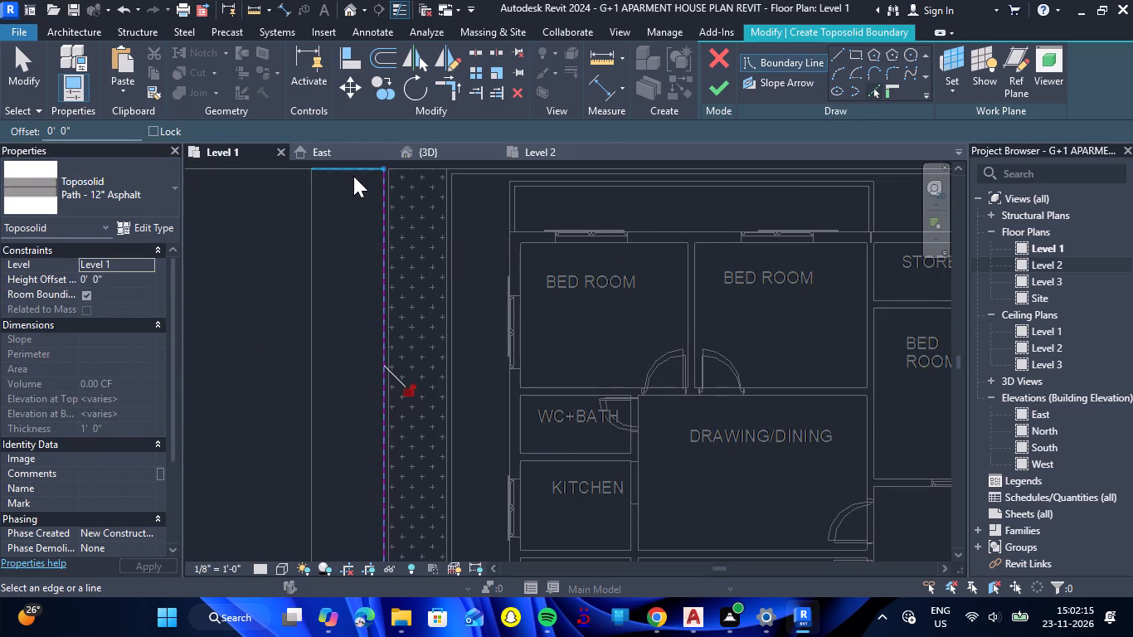
left_click(354, 173)
left_click(317, 213)
Pick the left front strip's inner line, rounded corner, road-side line and short end at the entrance gap as toposolid boundary.
scroll(323, 206, "down", 11)
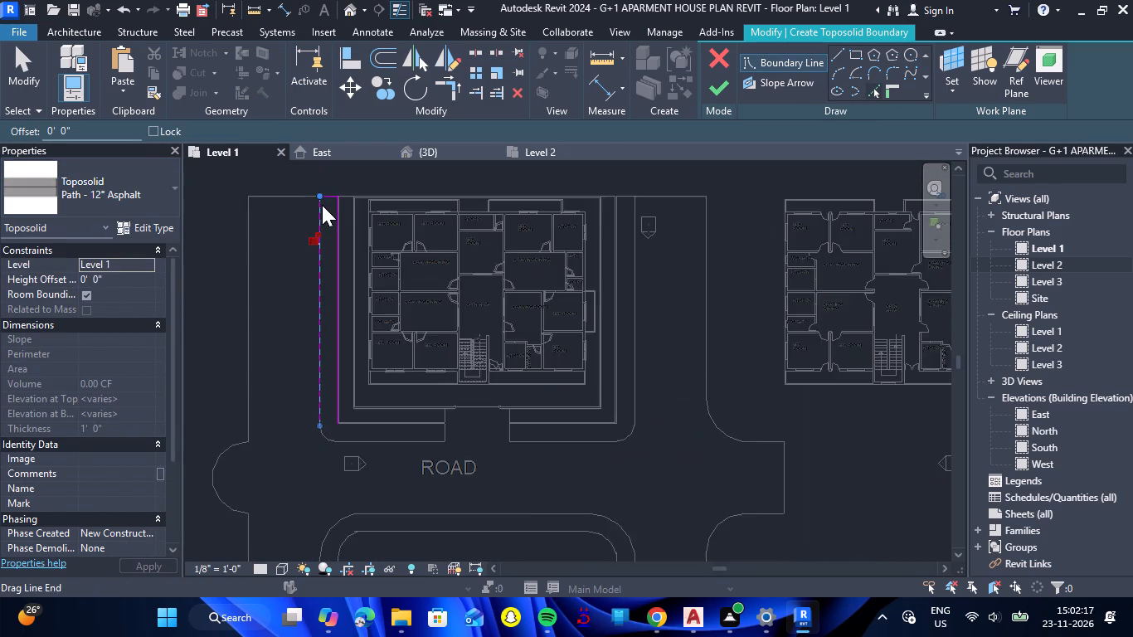
scroll(322, 205, "down", 1)
scroll(327, 302, "up", 12)
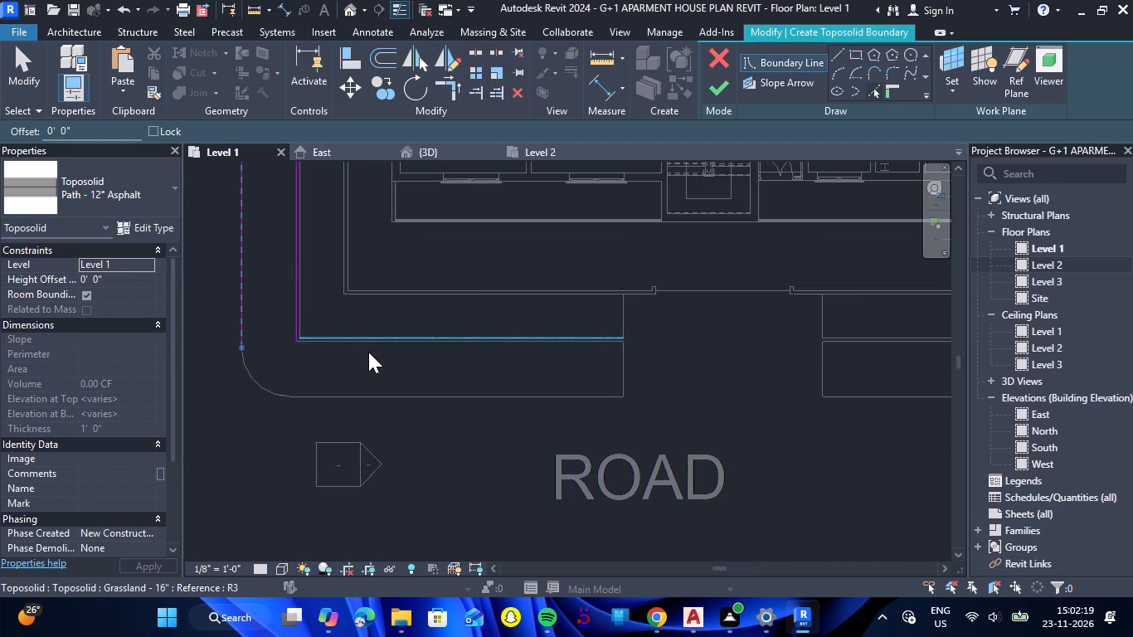
left_click(336, 346)
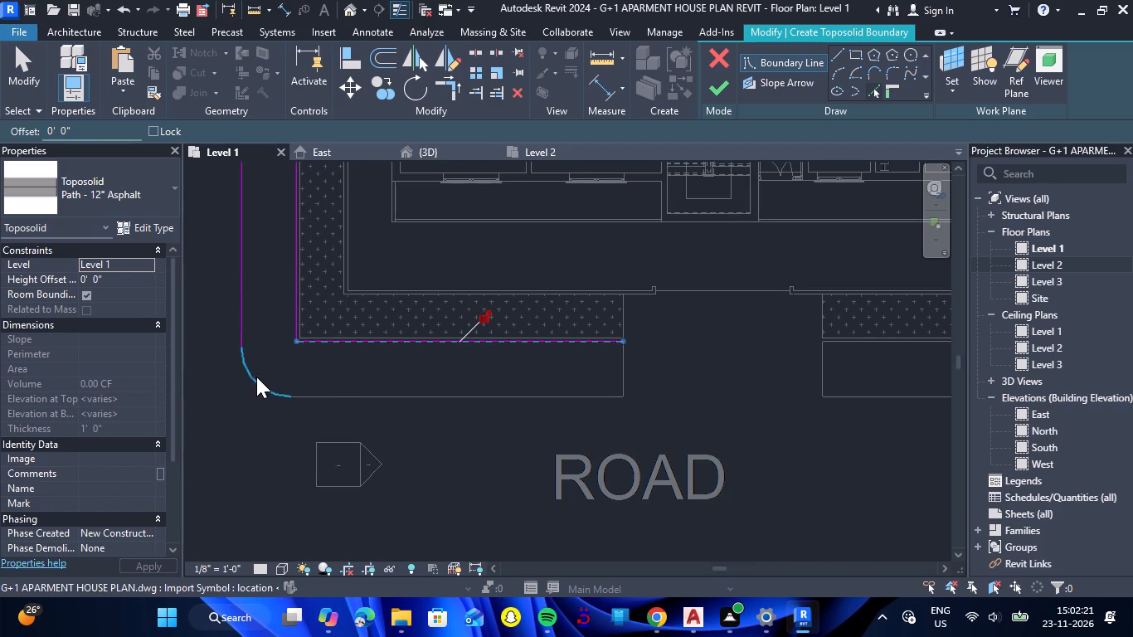
left_click(256, 377)
left_click(348, 398)
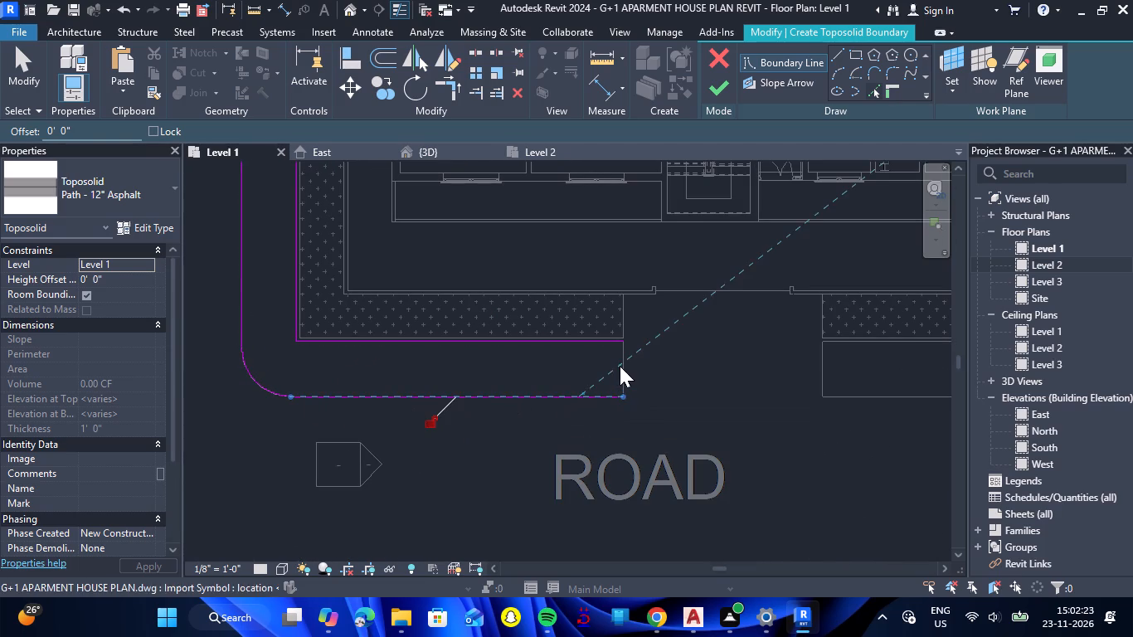
left_click(620, 366)
Pick the right front strip's short entrance end, road-side line, inner line and rounded corner, plus the right side strip's outer line.
scroll(484, 366, "down", 4)
scroll(744, 357, "up", 3)
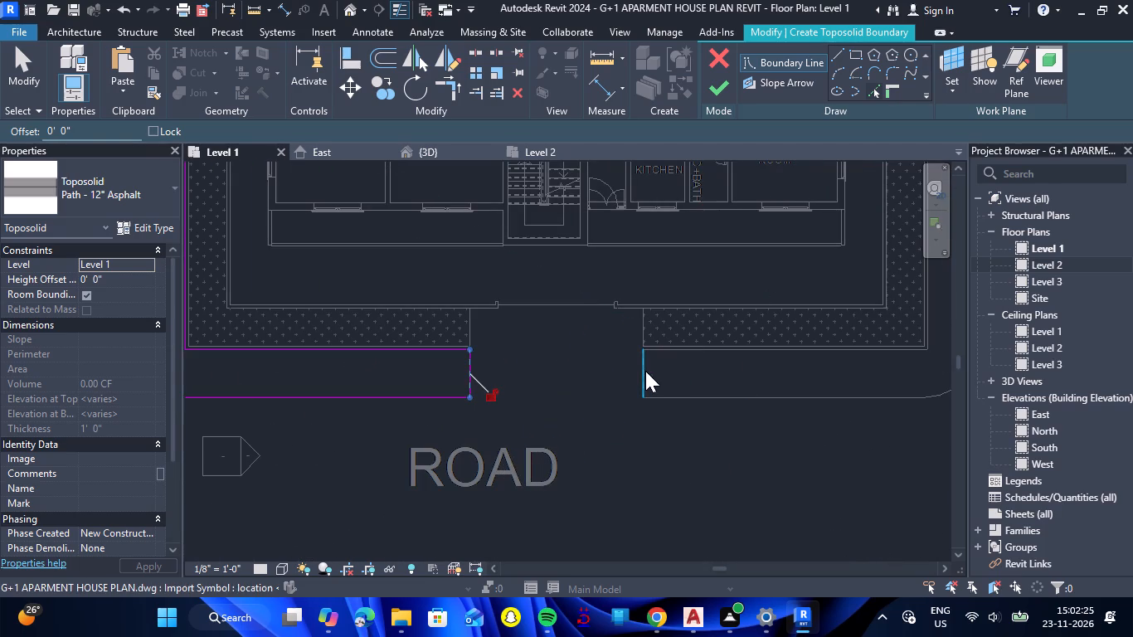
left_click(645, 371)
left_click(699, 396)
left_click(694, 356)
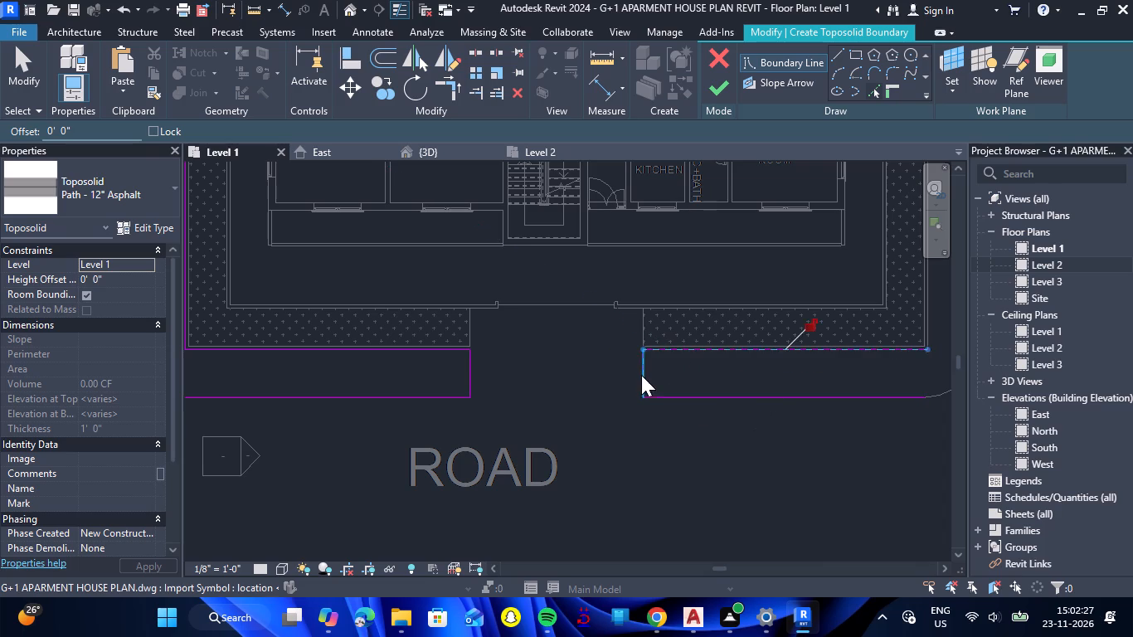
scroll(641, 375, "down", 6)
scroll(764, 378, "up", 5)
left_click(790, 383)
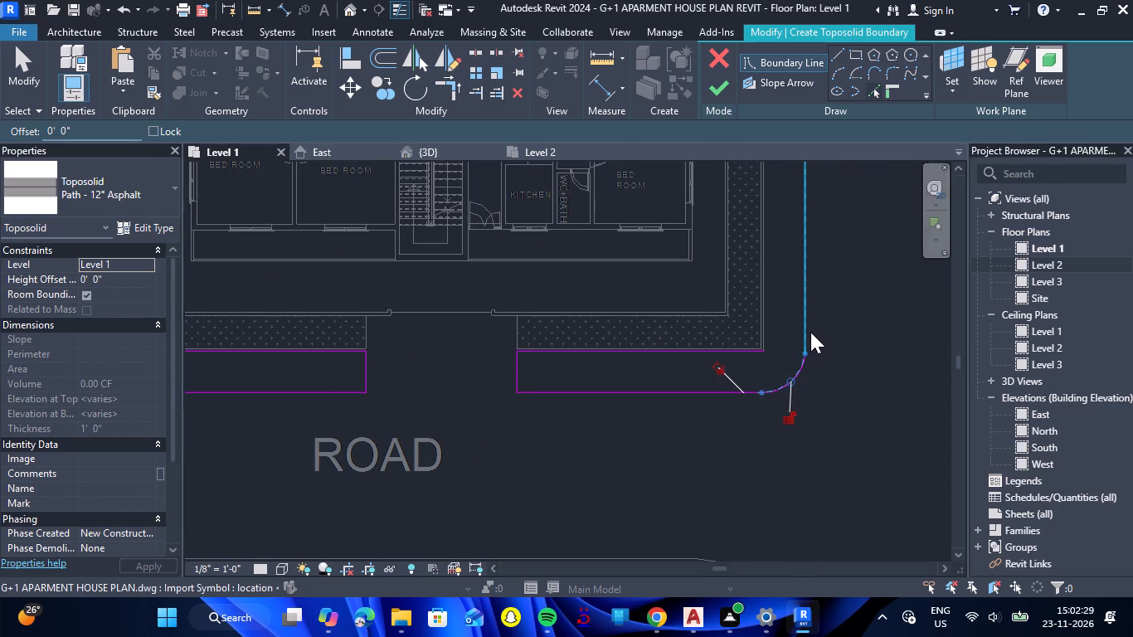
left_click(804, 324)
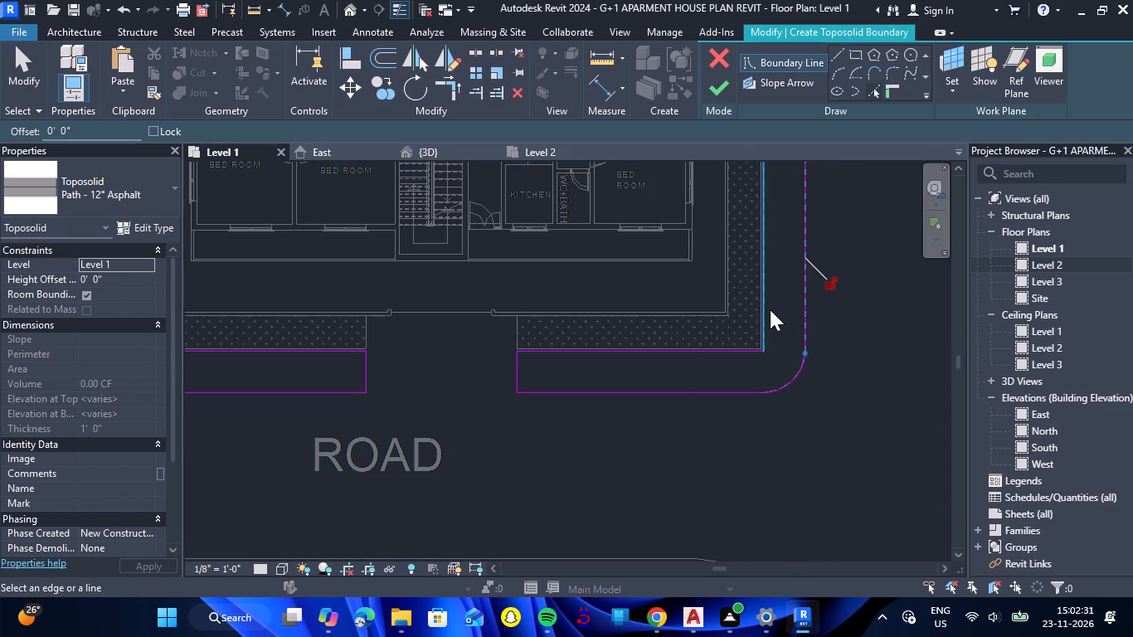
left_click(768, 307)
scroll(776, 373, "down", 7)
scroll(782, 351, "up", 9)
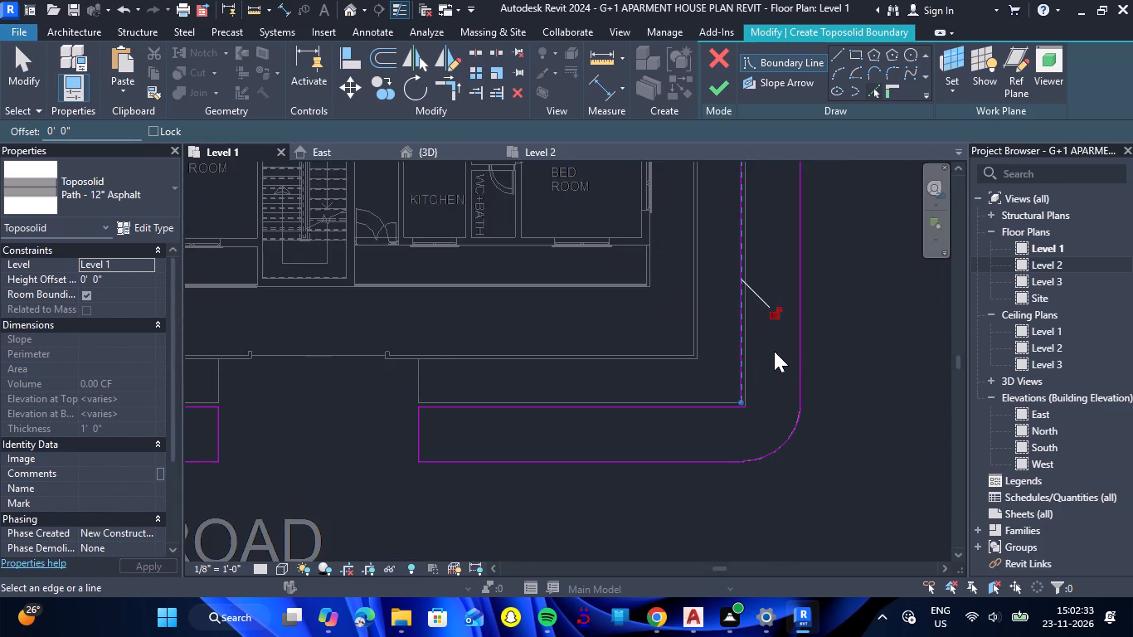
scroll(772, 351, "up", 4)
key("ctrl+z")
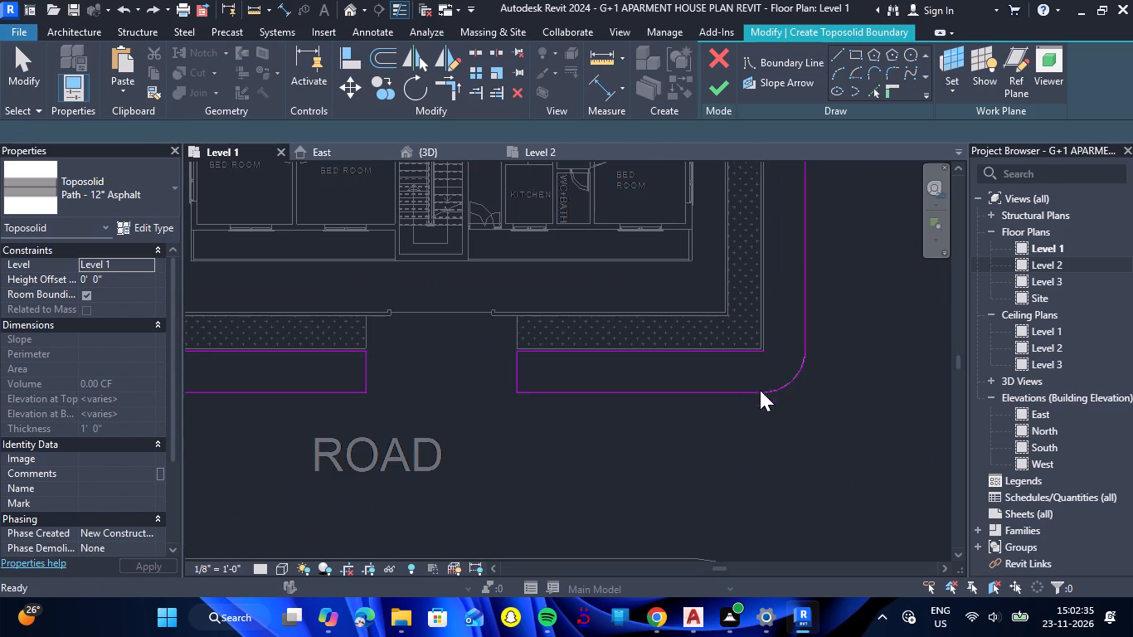
Pick the right side strip's inner line and rear end line to close the boundary, and finish the asphalt toposolid.
scroll(768, 333, "up", 6)
left_click(761, 338)
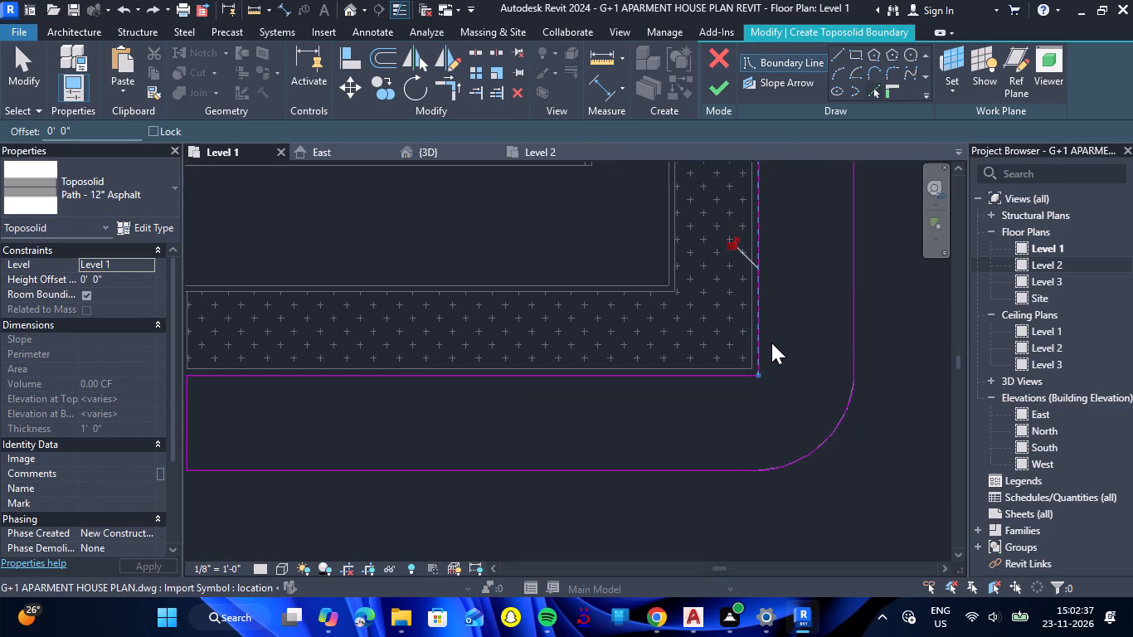
scroll(775, 348, "down", 14)
scroll(774, 176, "up", 8)
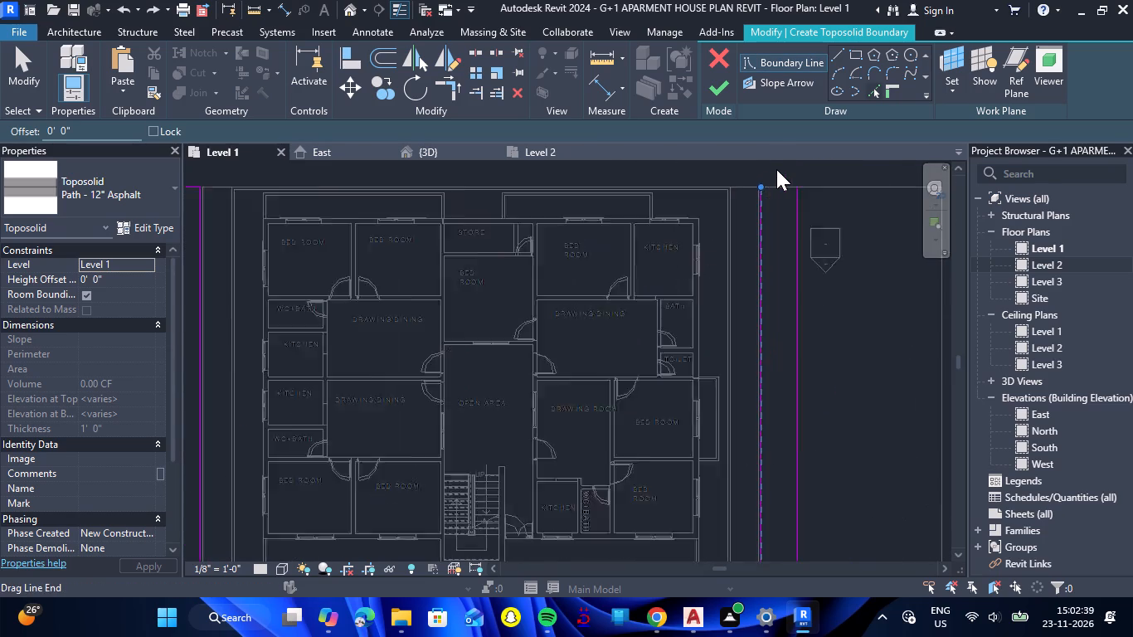
scroll(775, 169, "up", 4)
left_click(780, 207)
scroll(748, 250, "down", 2)
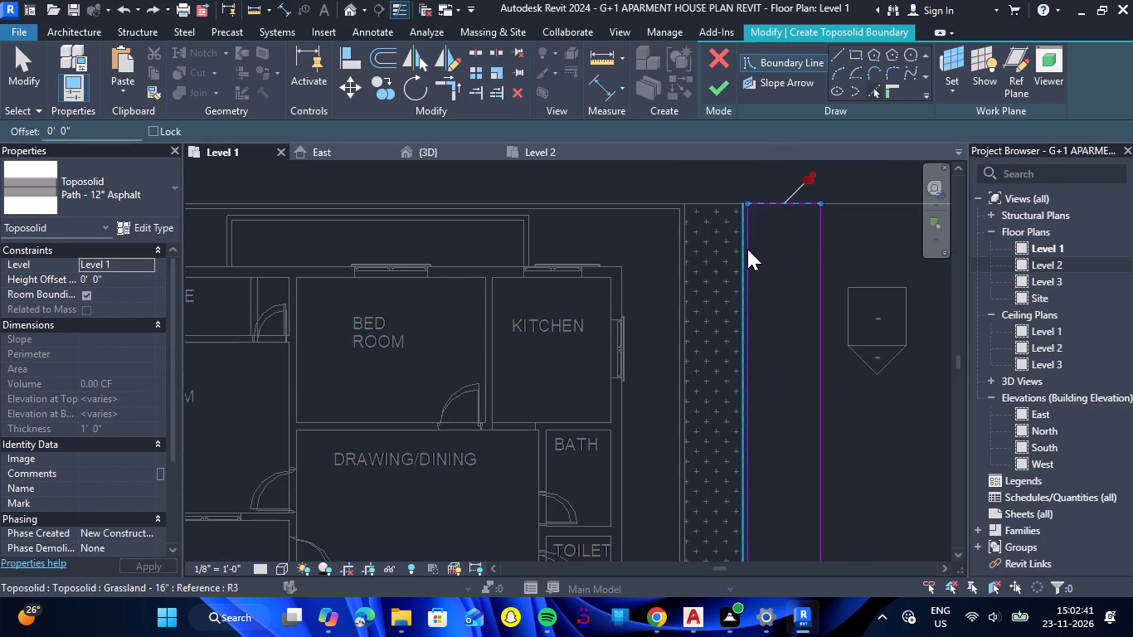
scroll(747, 249, "down", 11)
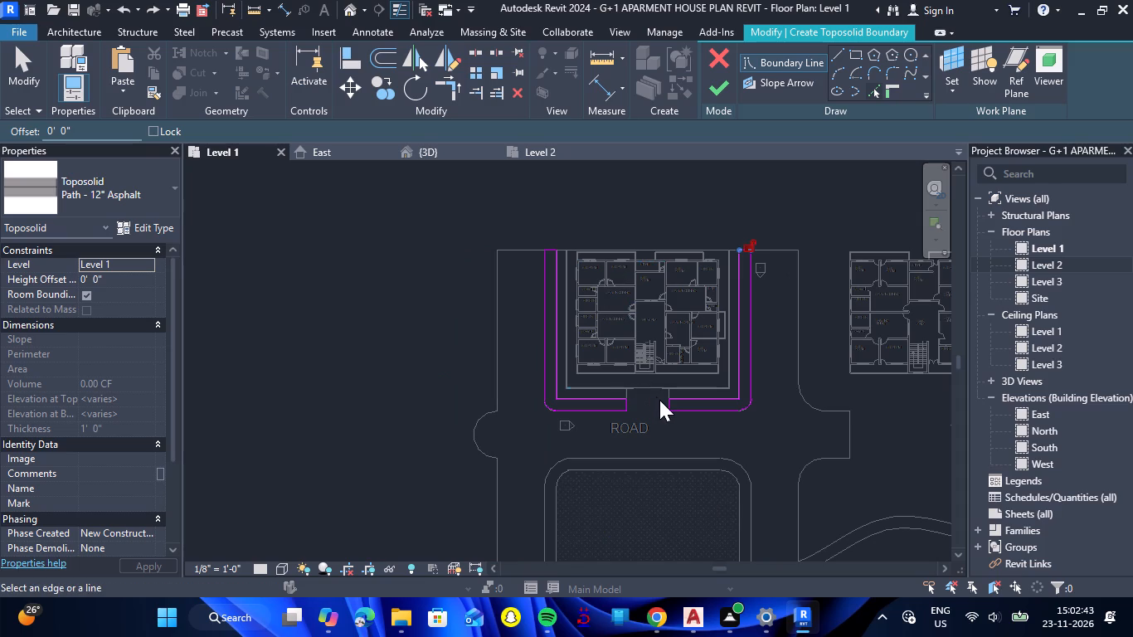
scroll(661, 401, "up", 5)
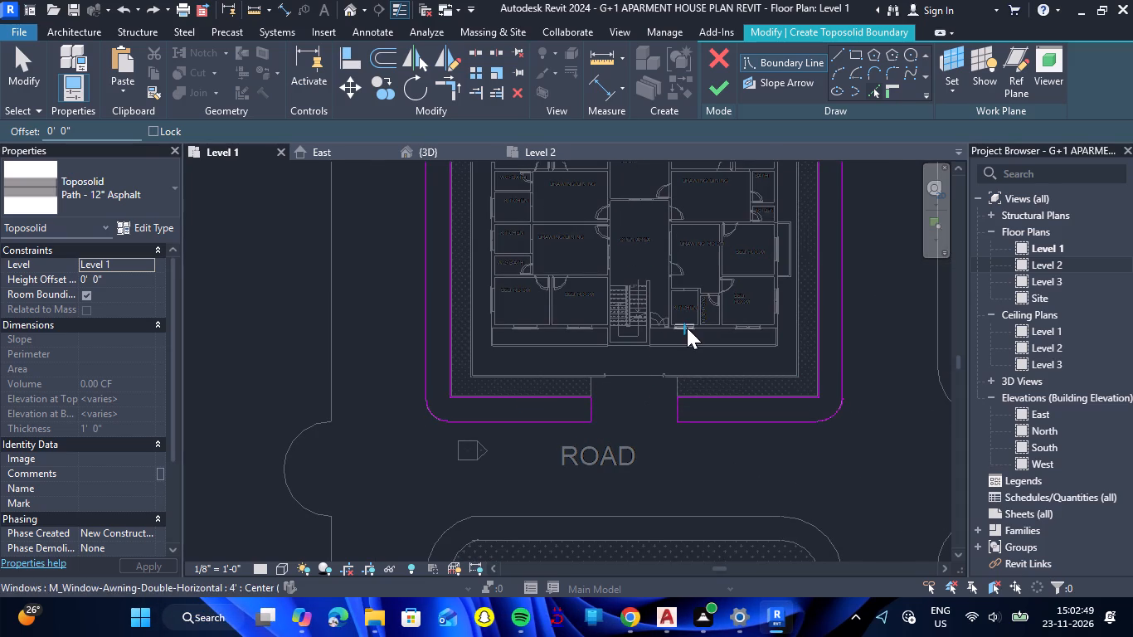
left_click(722, 92)
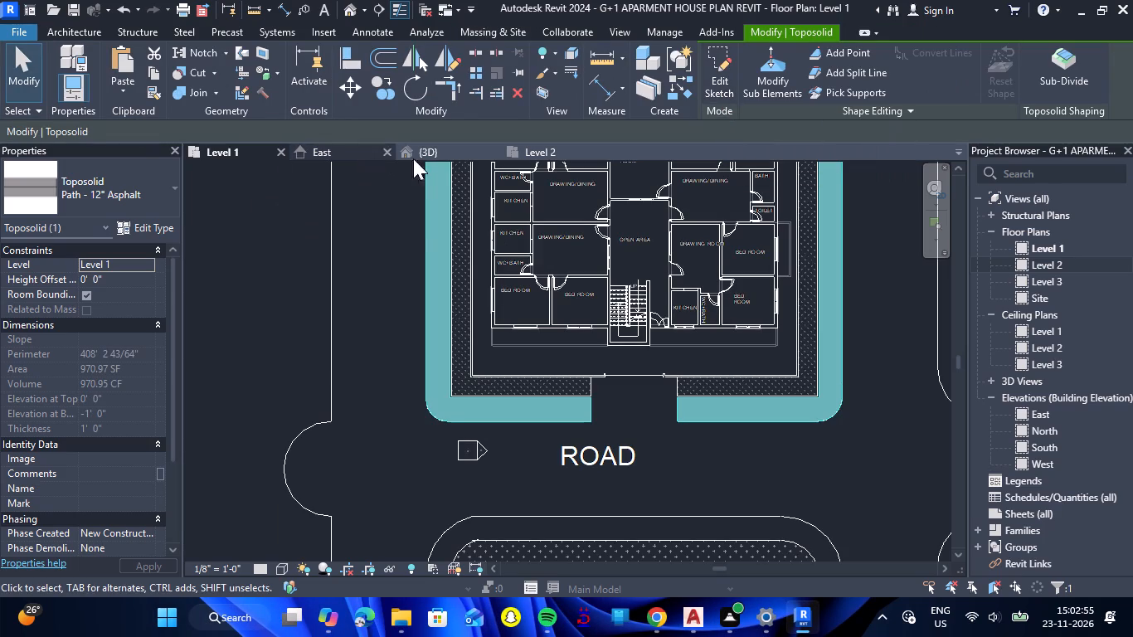
Open the 3D view to inspect the new asphalt toposolid around the house.
left_click(433, 155)
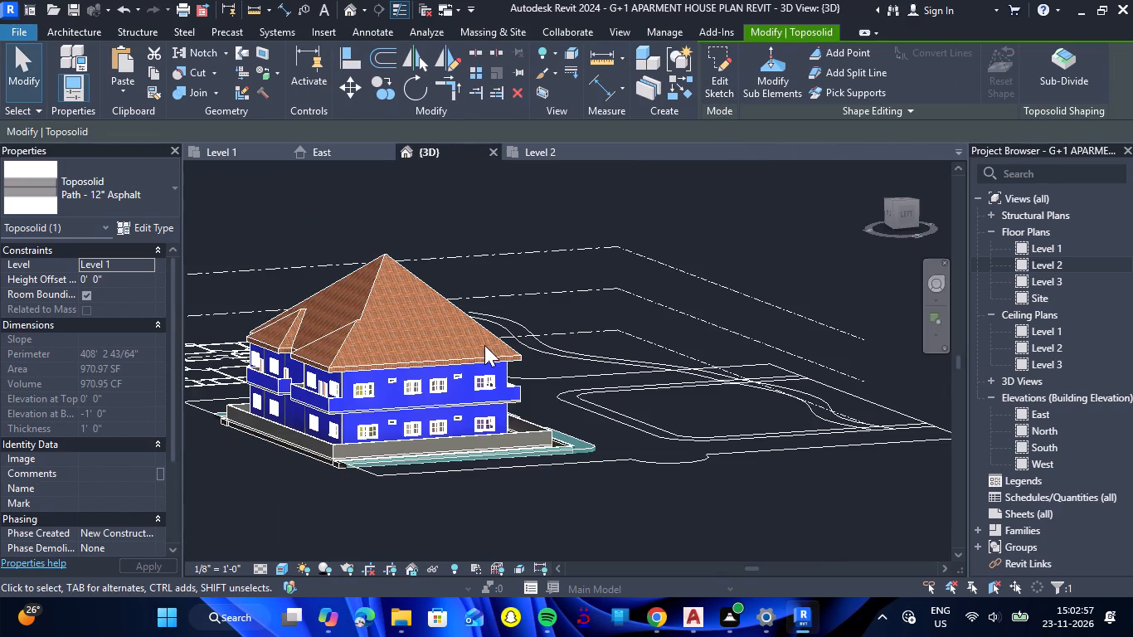
Inspect the asphalt path along the side, front and entrance gap of the house in 3D.
scroll(400, 480, "up", 3)
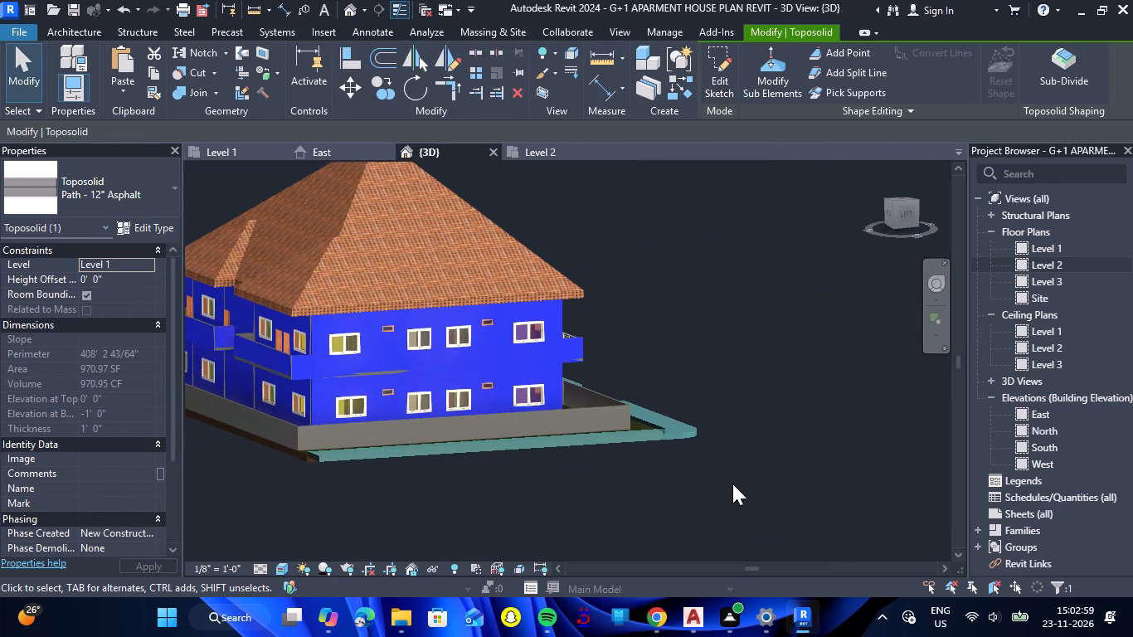
left_click(744, 498)
left_click_drag(757, 484, 716, 491)
right_click_drag(757, 484, 716, 491)
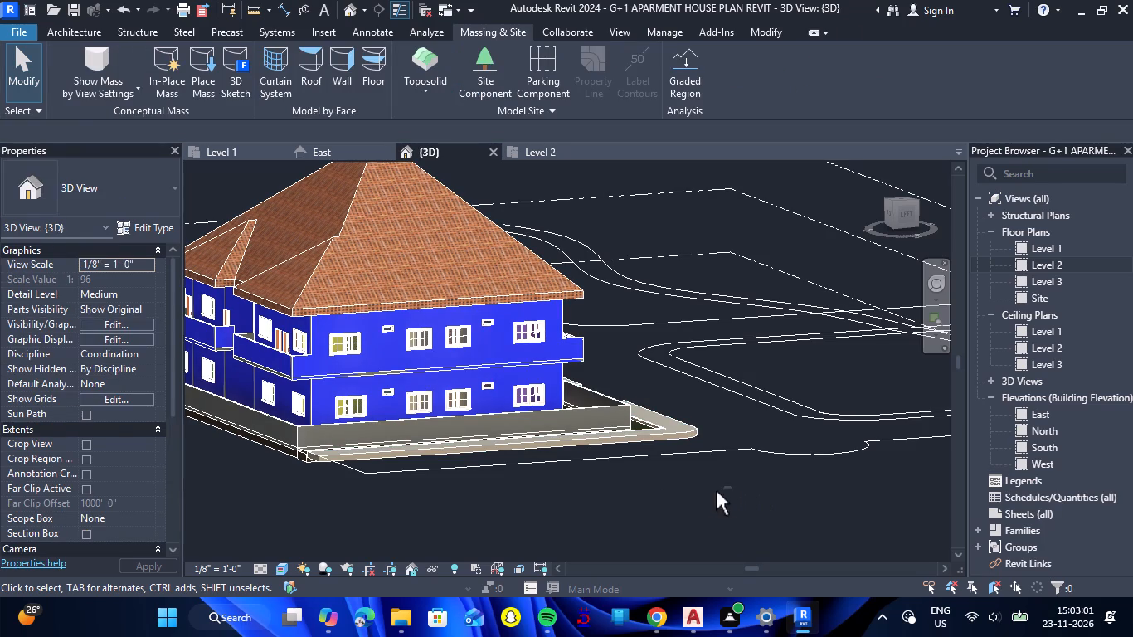
left_click_drag(716, 491, 696, 491)
right_click_drag(716, 491, 696, 492)
right_click_drag(718, 501, 682, 496)
left_click_drag(718, 501, 682, 496, "shift")
left_click_drag(675, 490, 641, 484)
right_click_drag(675, 490, 641, 484, "shift")
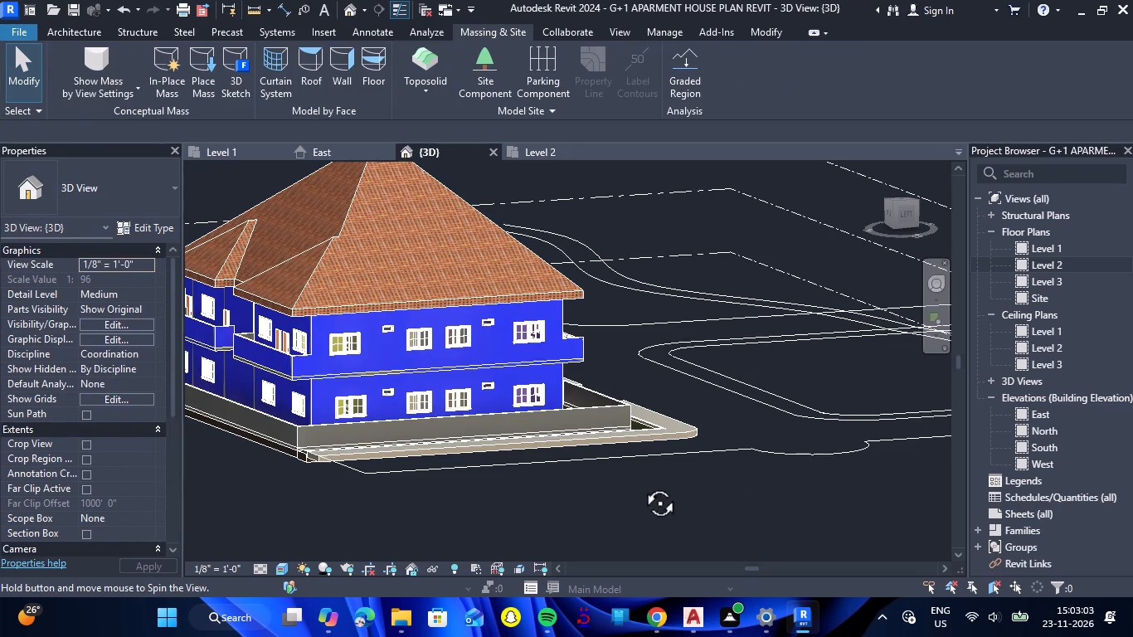
right_click_drag(641, 484, 445, 493, "shift")
left_click_drag(641, 484, 445, 492)
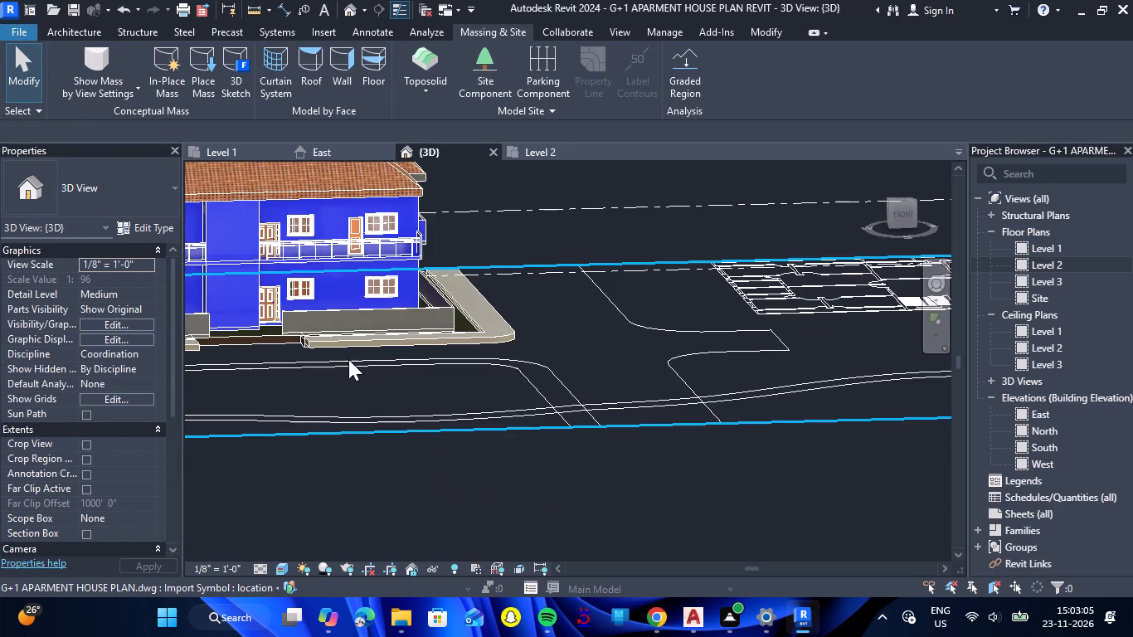
scroll(270, 357, "up", 8)
scroll(377, 381, "down", 6)
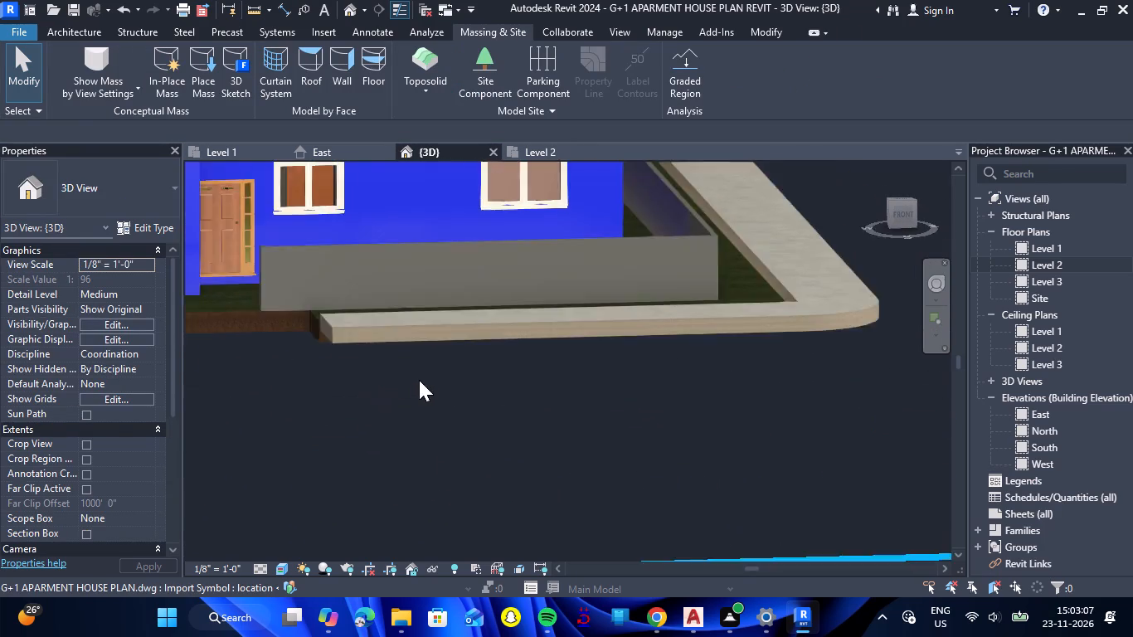
scroll(349, 421, "down", 4)
scroll(238, 413, "up", 6)
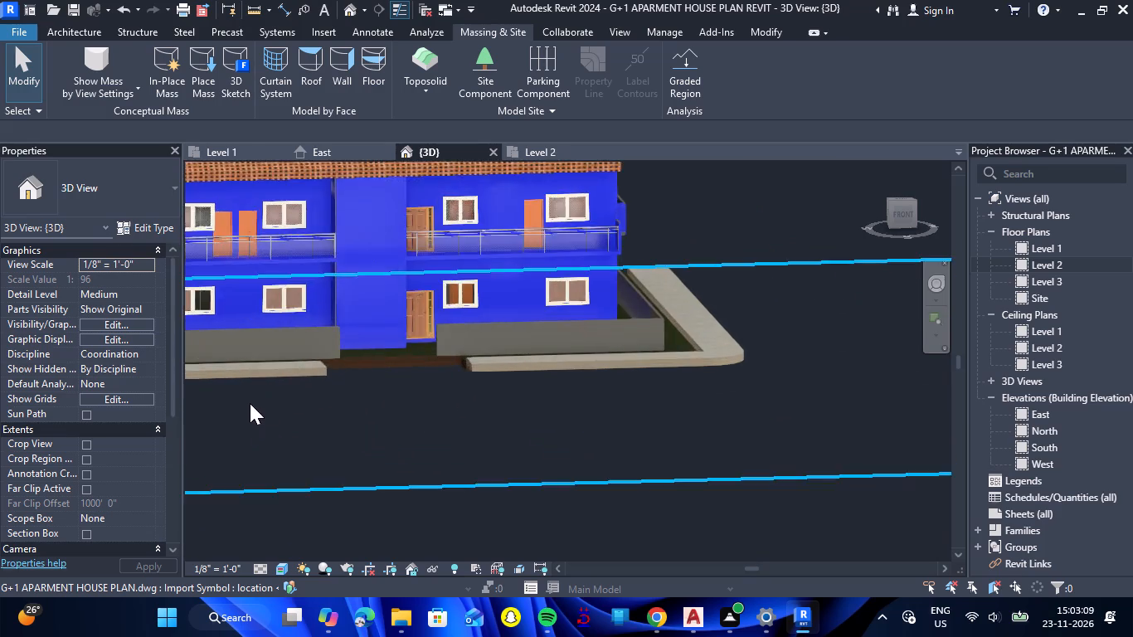
scroll(250, 403, "up", 1)
scroll(322, 381, "up", 5)
scroll(370, 372, "down", 3)
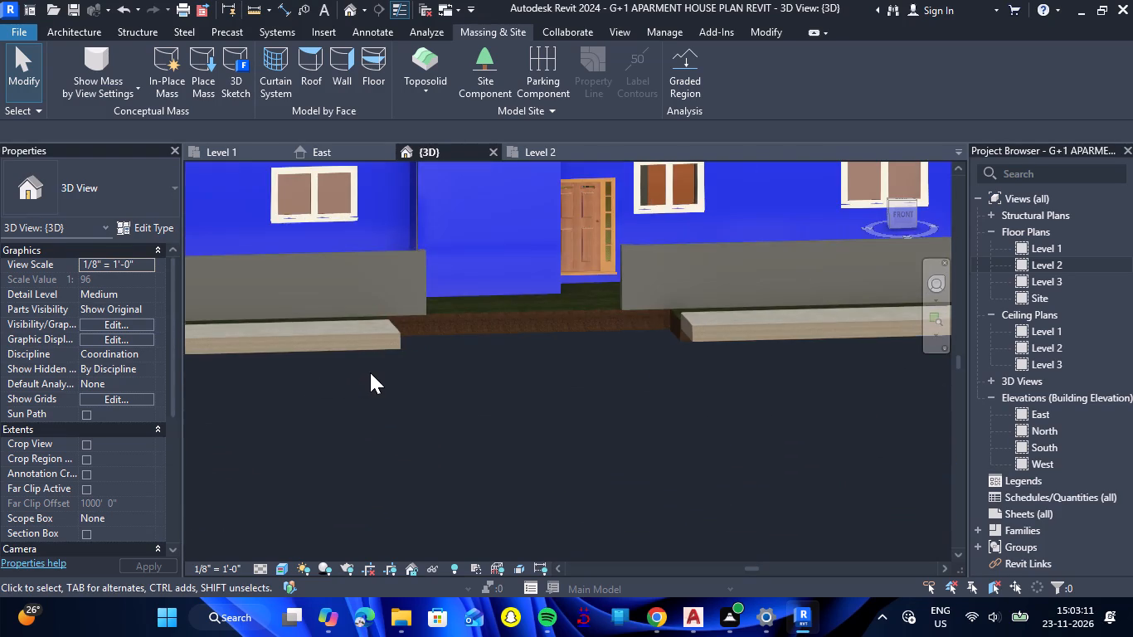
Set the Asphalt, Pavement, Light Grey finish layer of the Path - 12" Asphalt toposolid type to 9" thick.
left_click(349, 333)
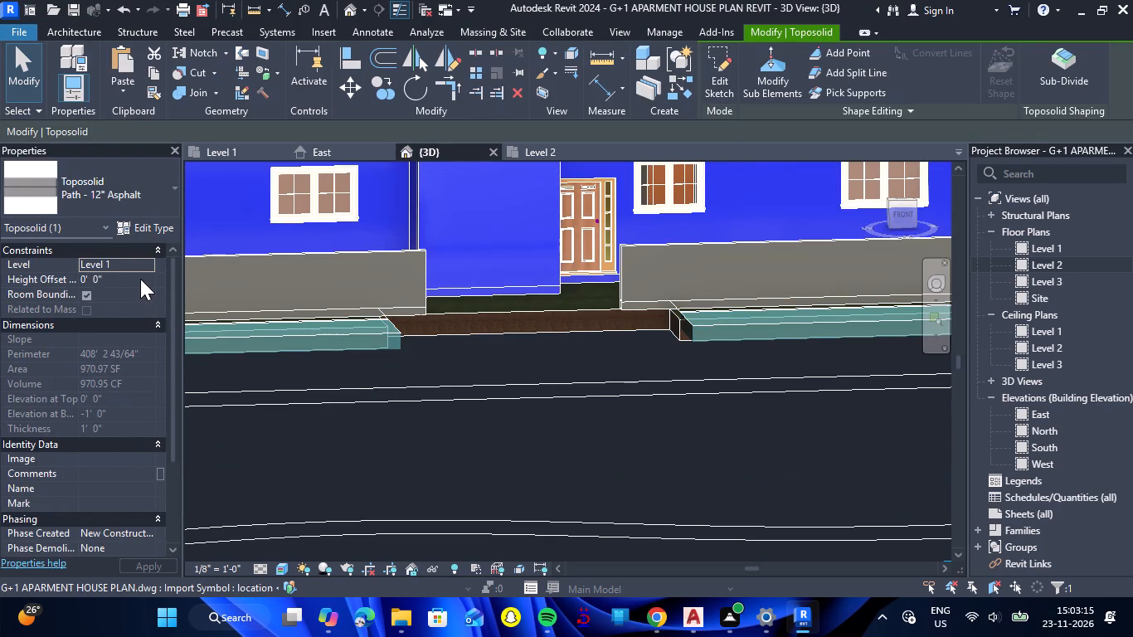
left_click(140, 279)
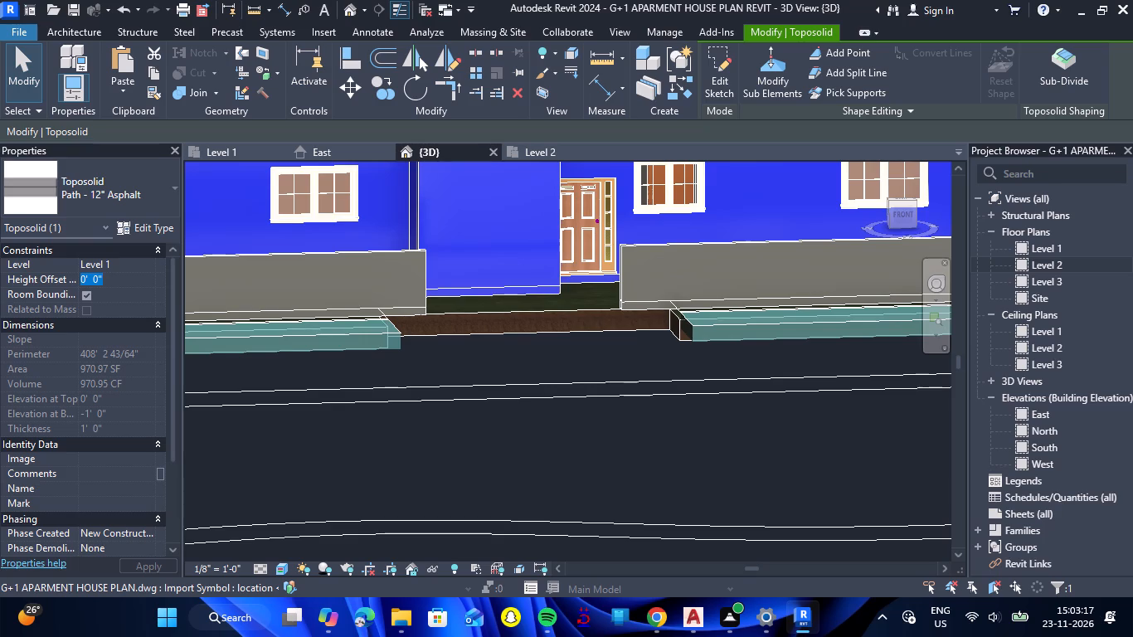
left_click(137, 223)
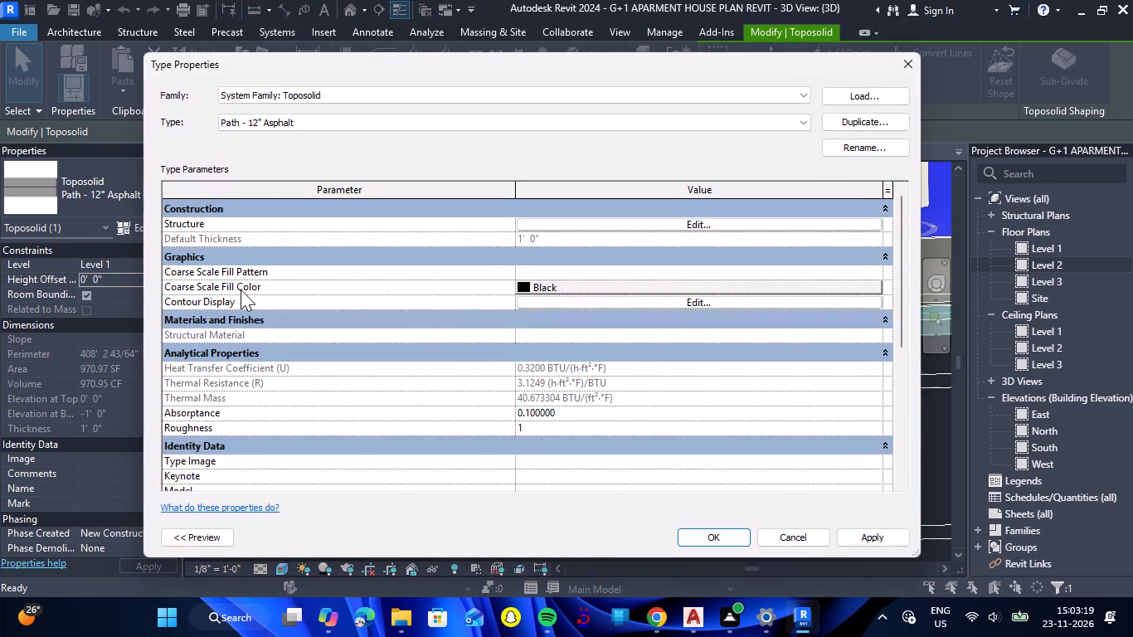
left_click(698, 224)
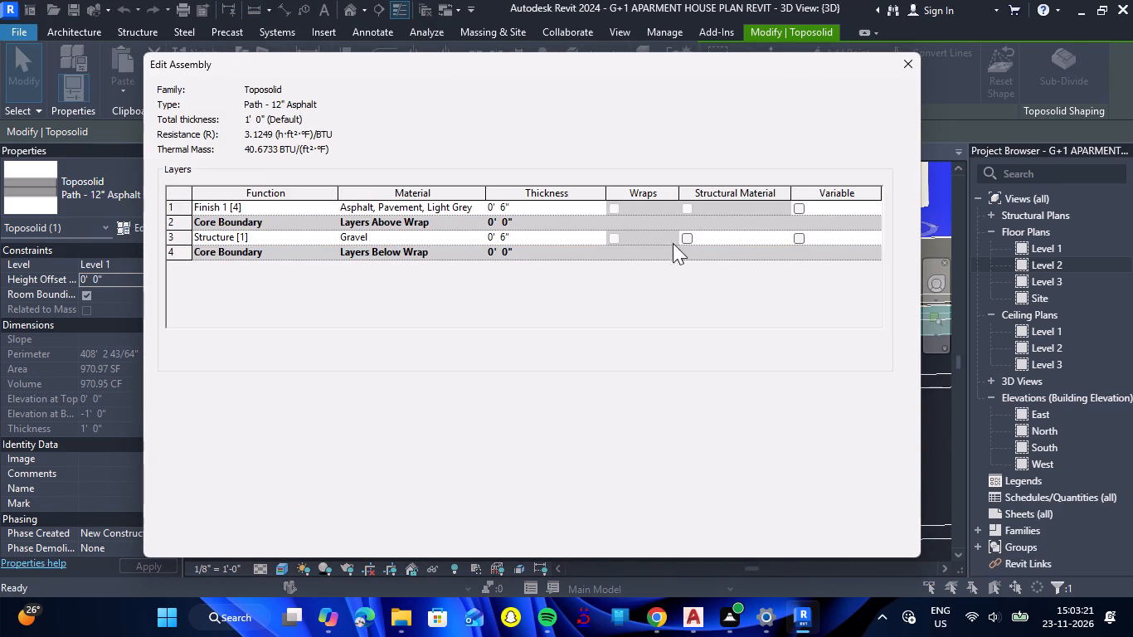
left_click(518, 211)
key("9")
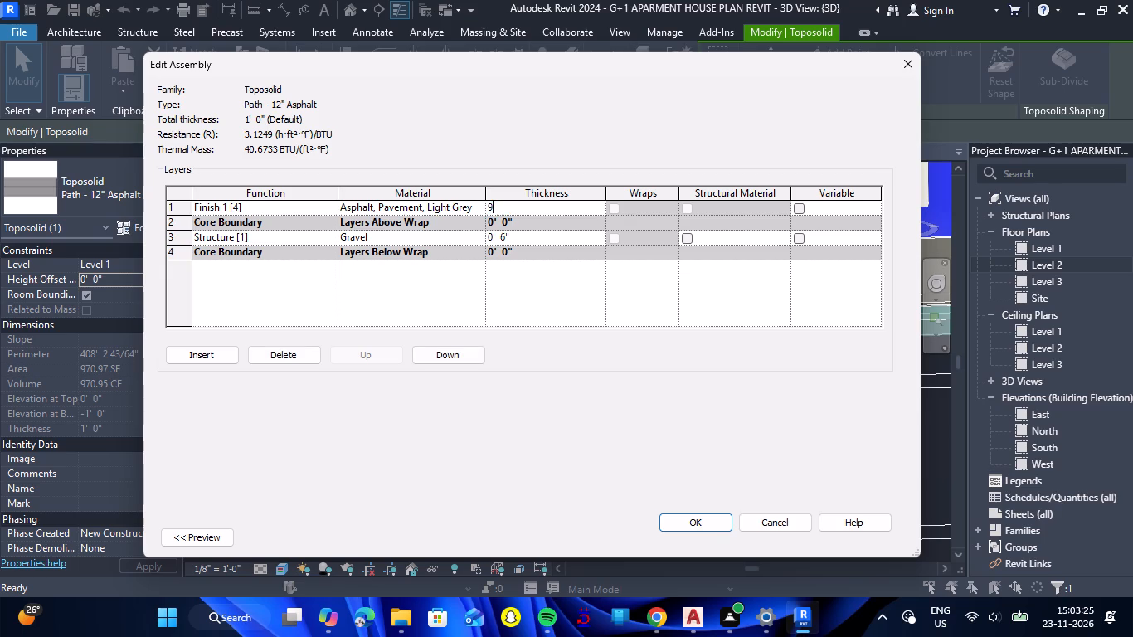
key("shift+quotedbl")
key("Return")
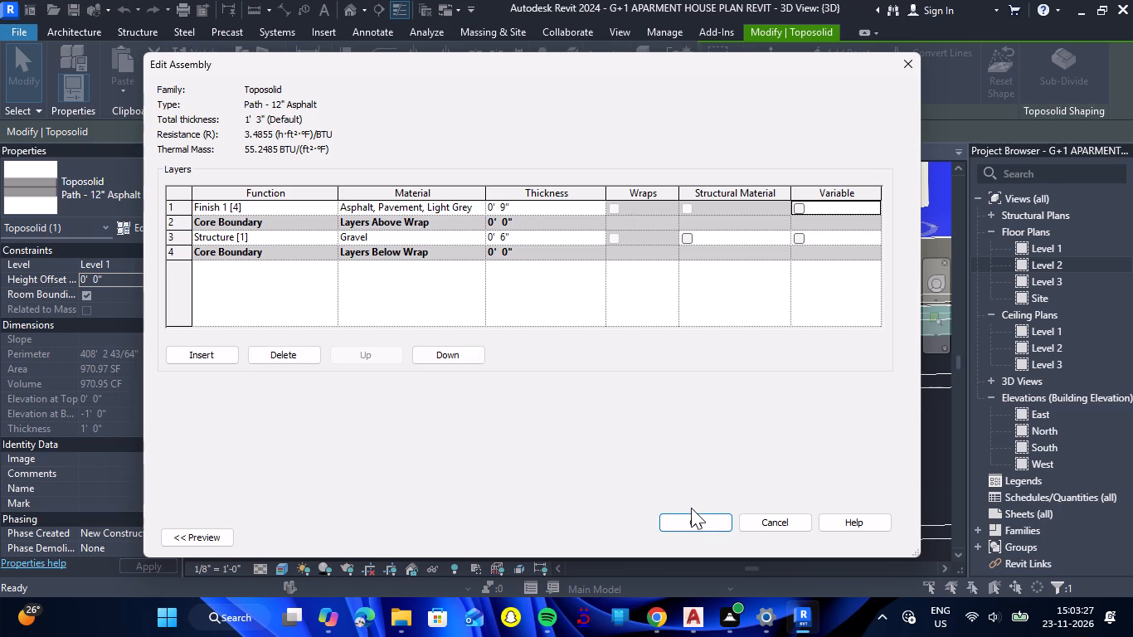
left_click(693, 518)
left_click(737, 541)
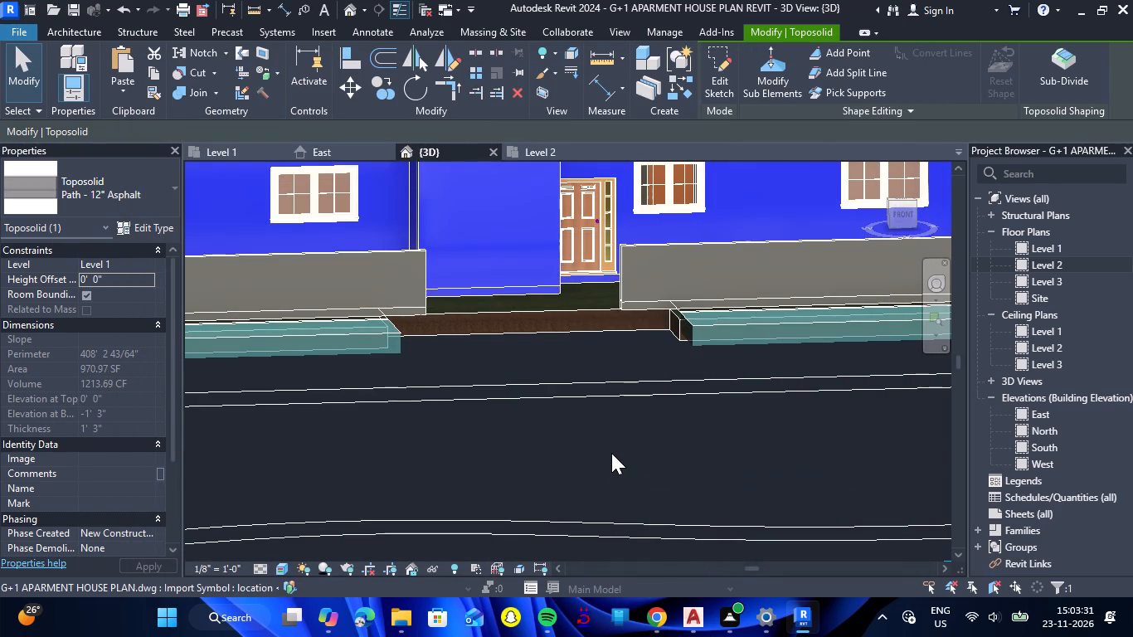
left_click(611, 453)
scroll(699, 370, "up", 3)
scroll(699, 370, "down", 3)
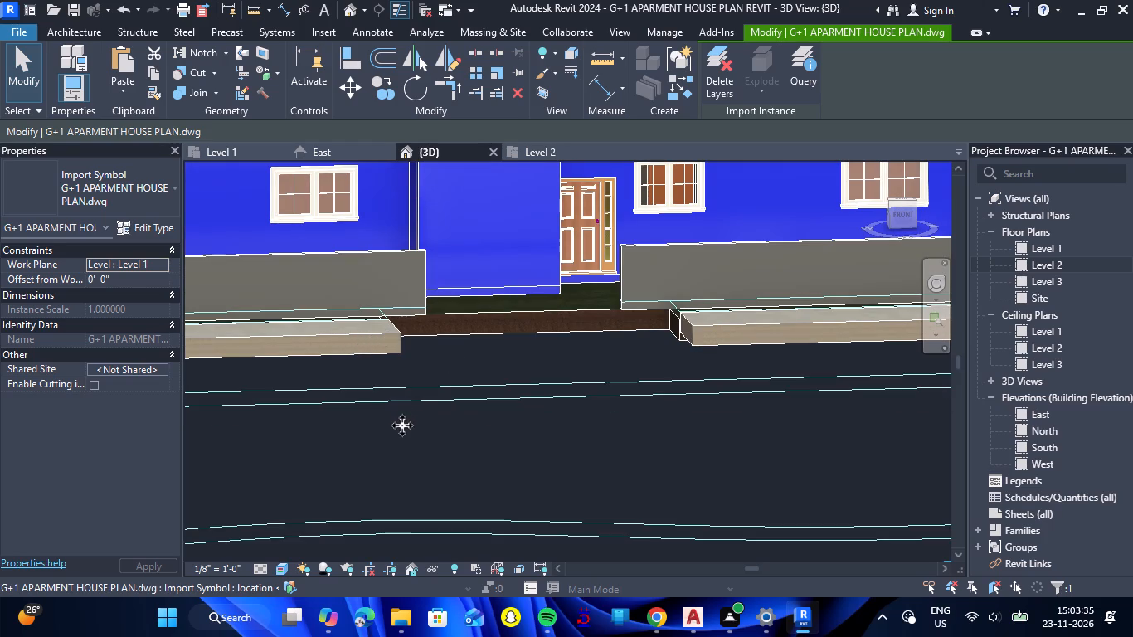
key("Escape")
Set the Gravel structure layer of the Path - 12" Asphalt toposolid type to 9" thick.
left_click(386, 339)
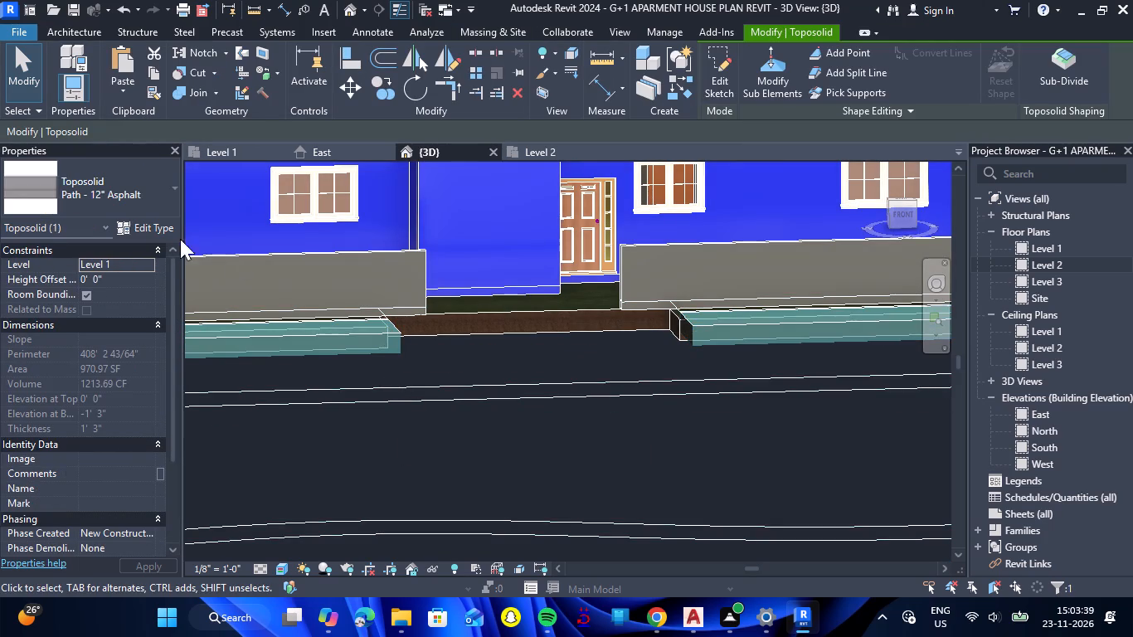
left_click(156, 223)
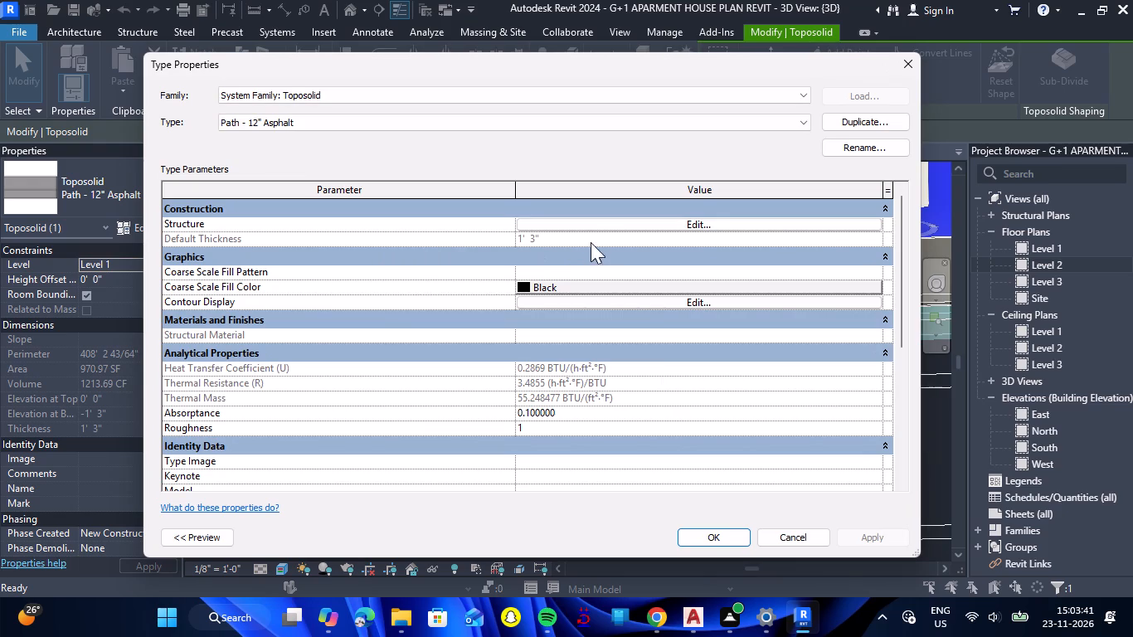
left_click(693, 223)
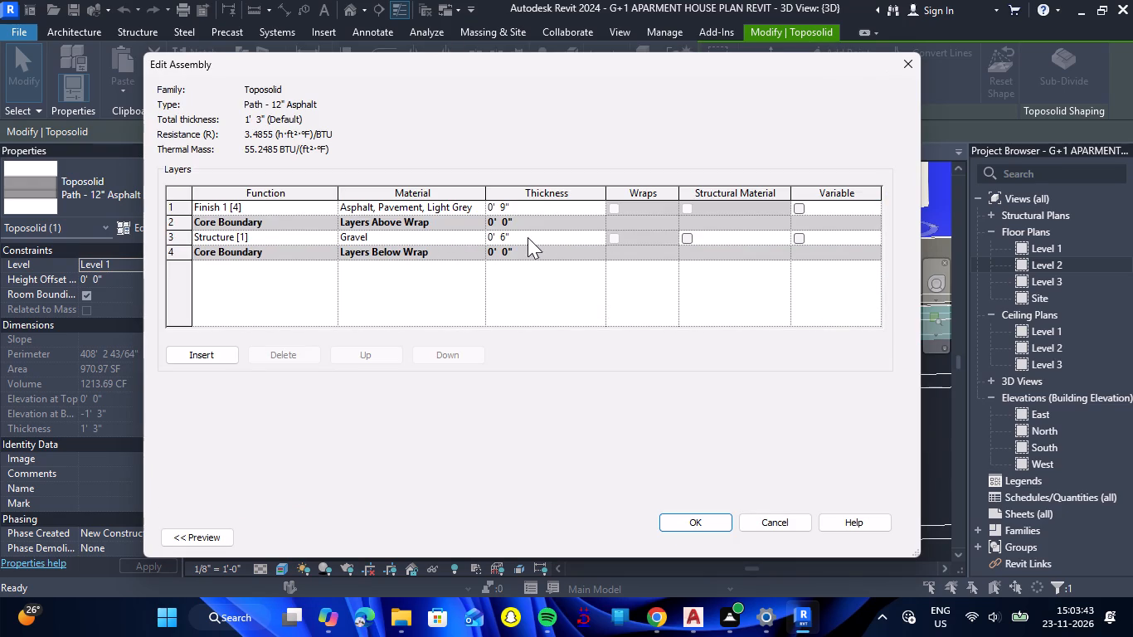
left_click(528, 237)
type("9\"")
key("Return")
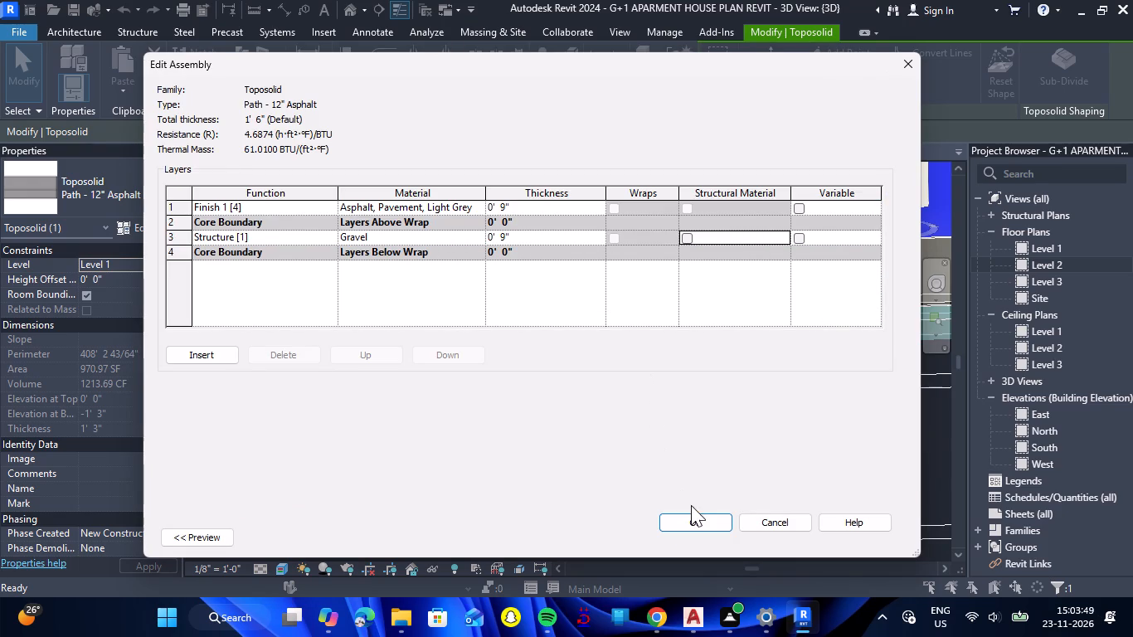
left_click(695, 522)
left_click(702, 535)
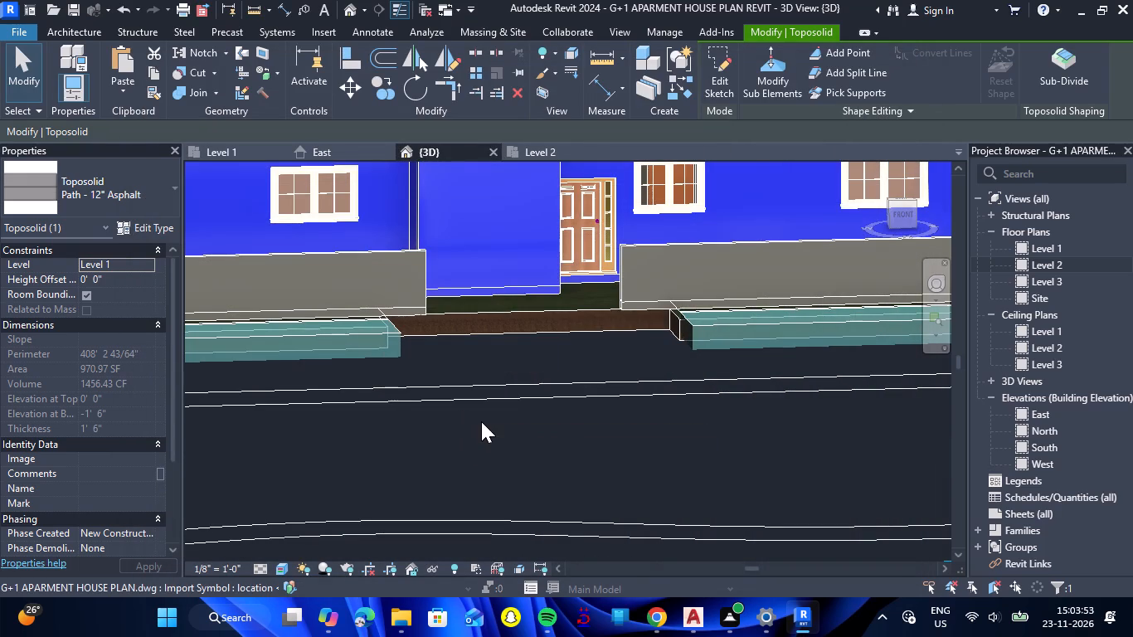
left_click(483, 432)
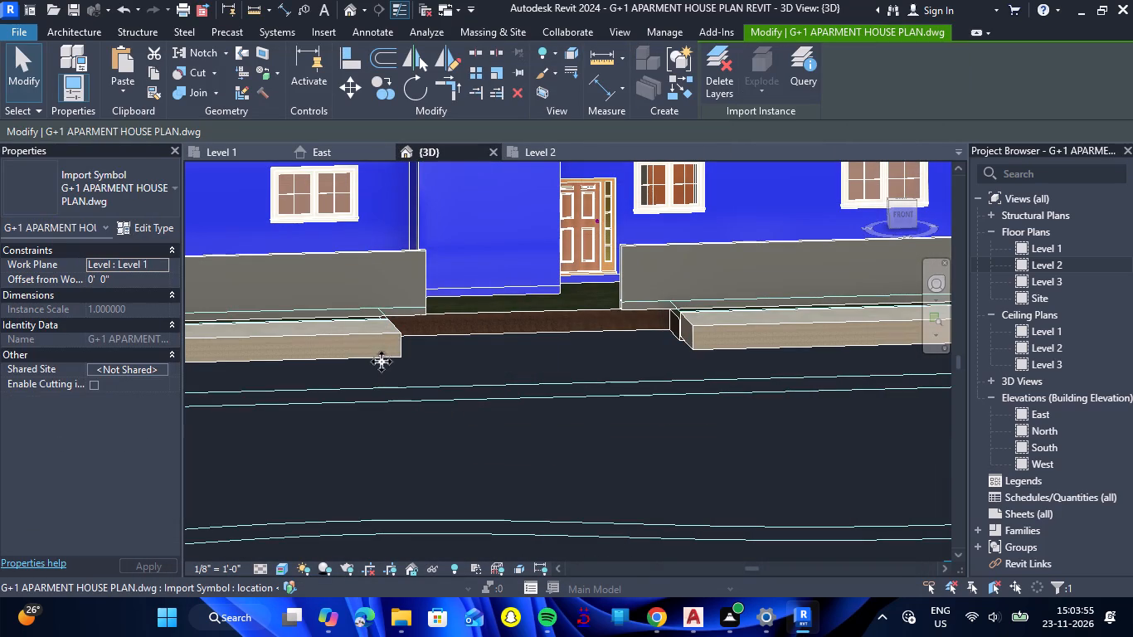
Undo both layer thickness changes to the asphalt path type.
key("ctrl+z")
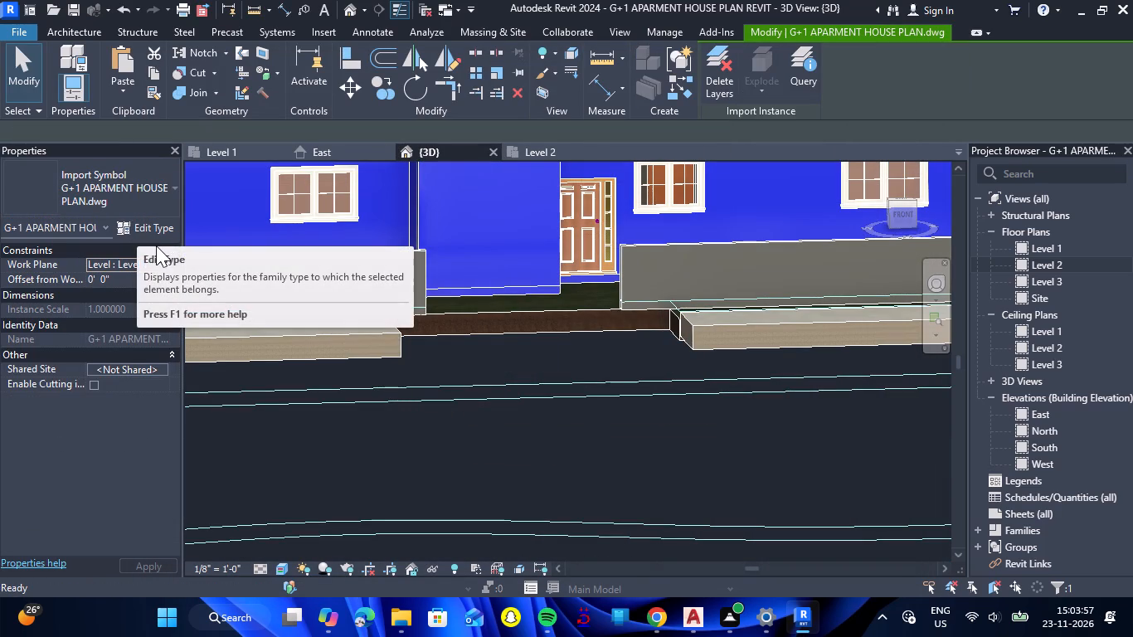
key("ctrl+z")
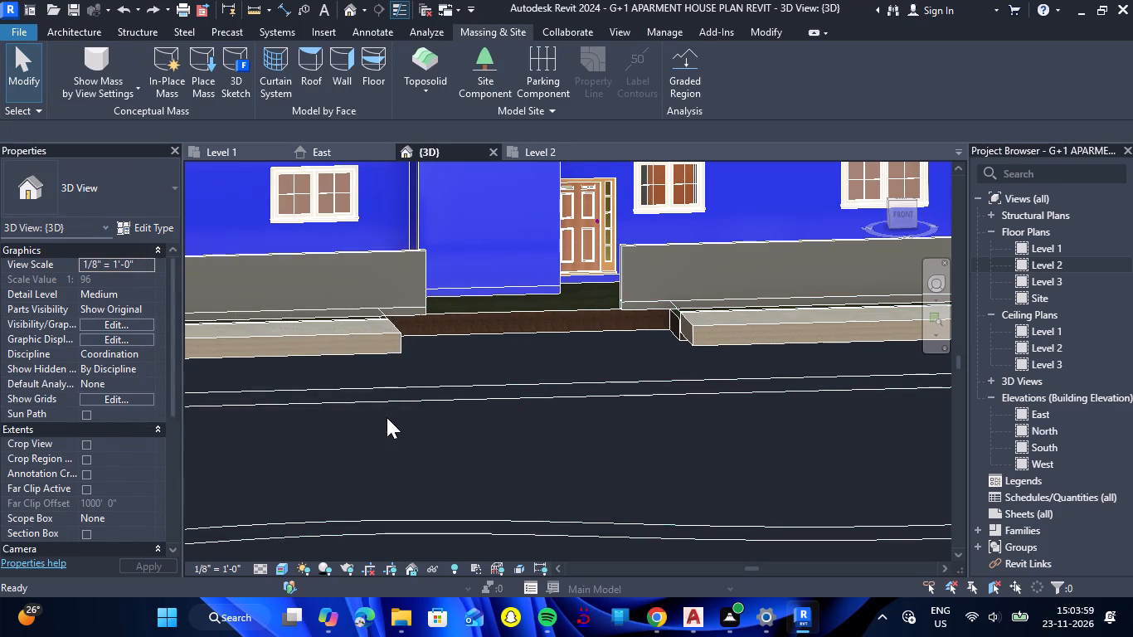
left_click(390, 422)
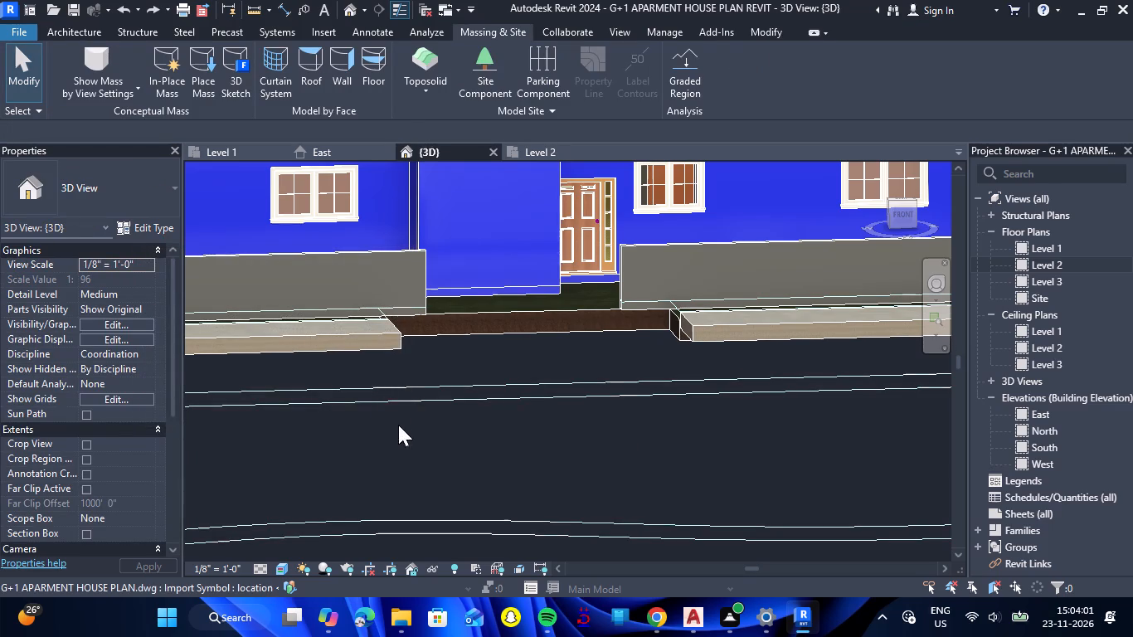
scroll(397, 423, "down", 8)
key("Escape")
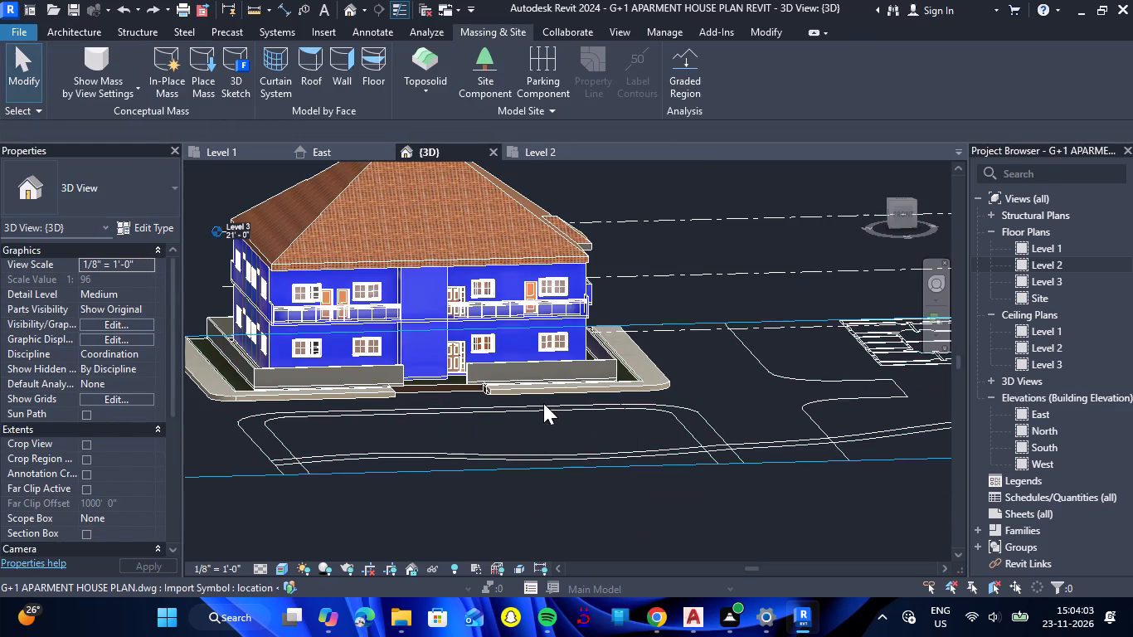
Create a rectangular Path - 8" Concrete toposolid on Level 1, about 18'-2" by 4'-4", across the entrance gap between the grassland strips.
scroll(543, 403, "up", 2)
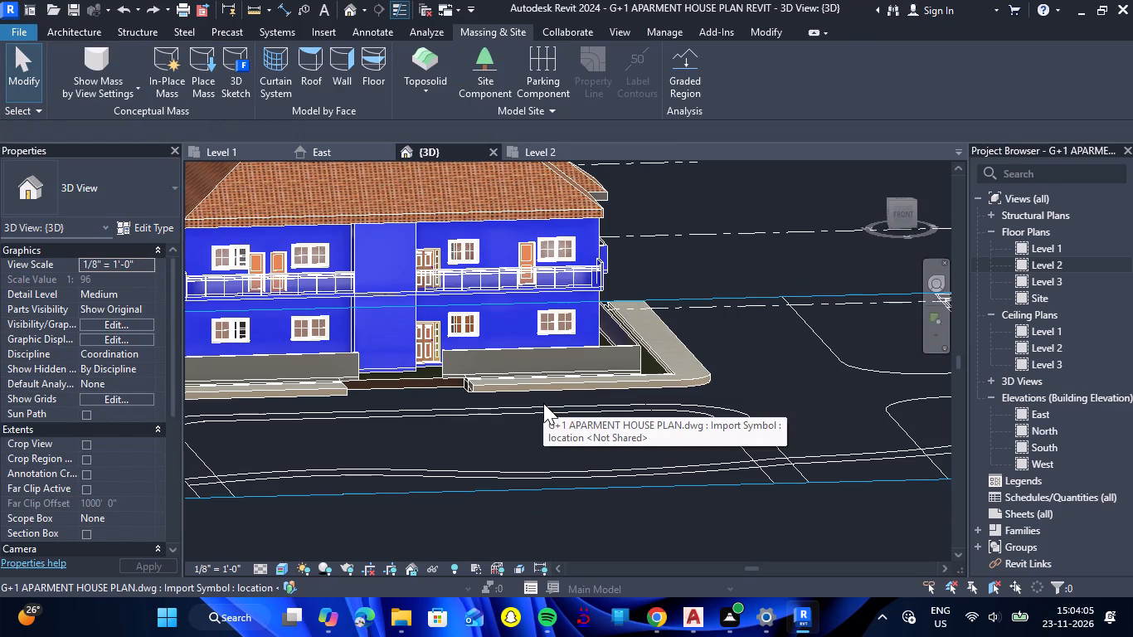
scroll(395, 387, "up", 5)
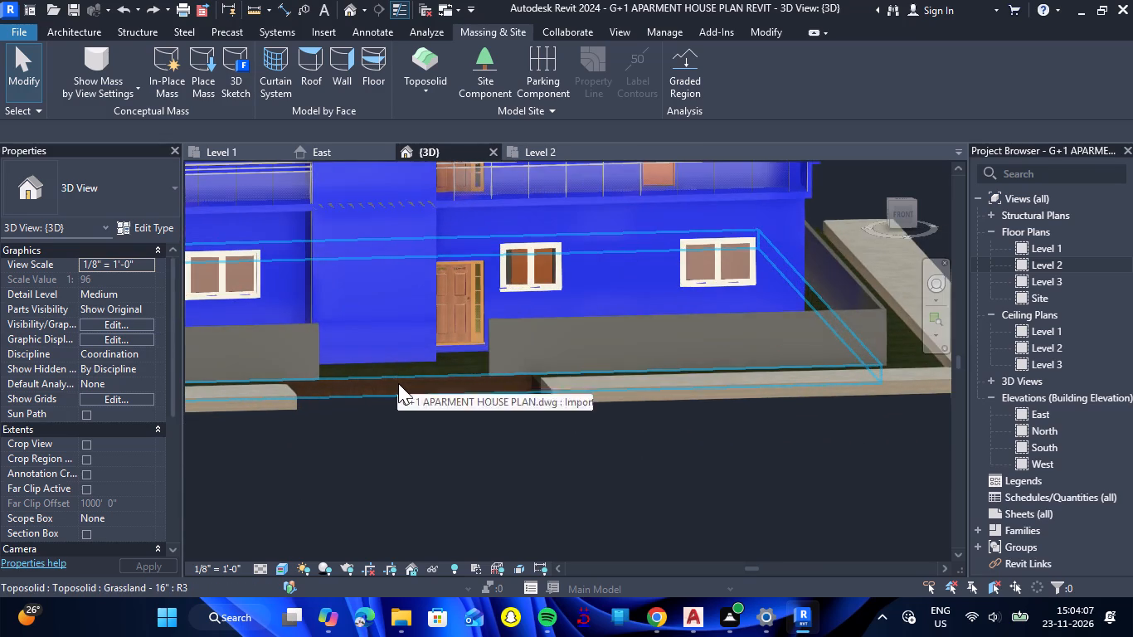
scroll(401, 391, "up", 2)
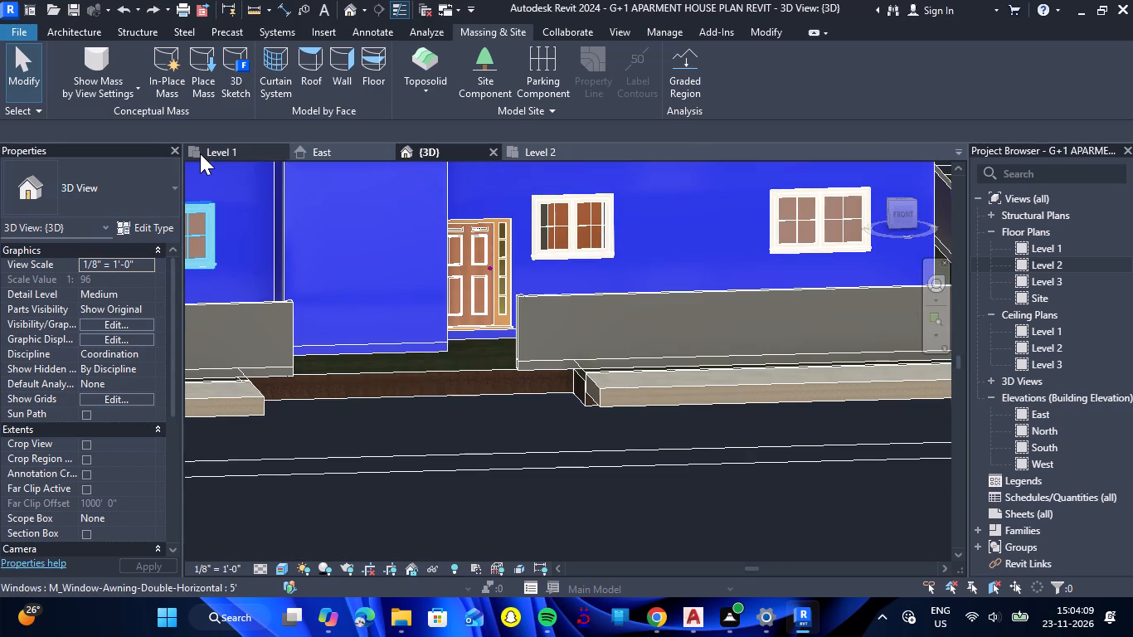
left_click(200, 153)
scroll(688, 393, "up", 4)
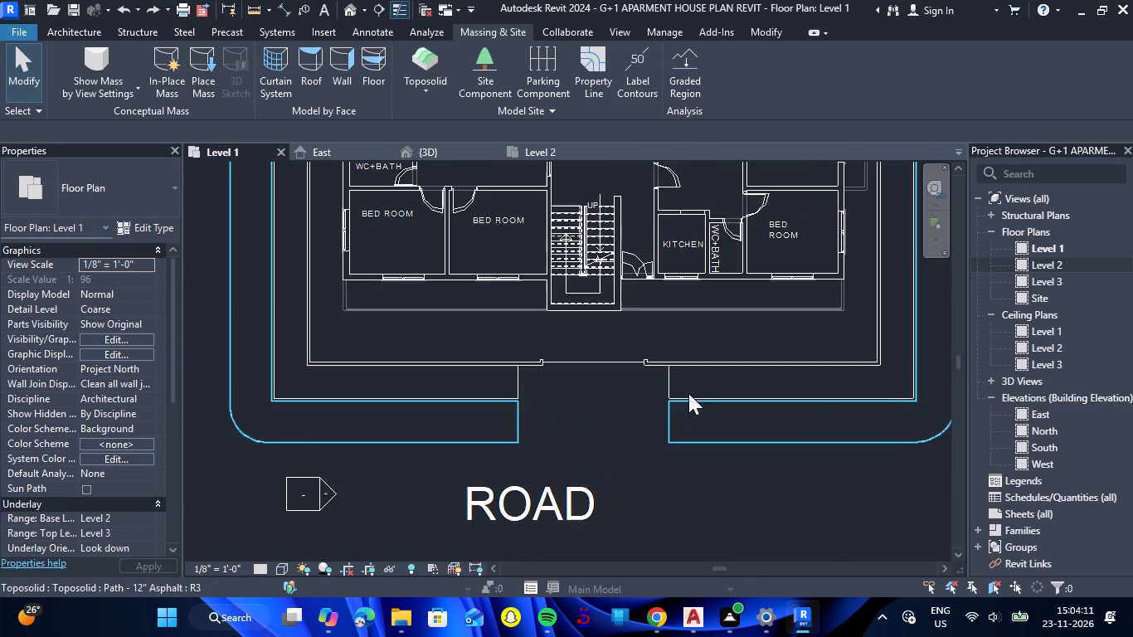
scroll(658, 381, "up", 2)
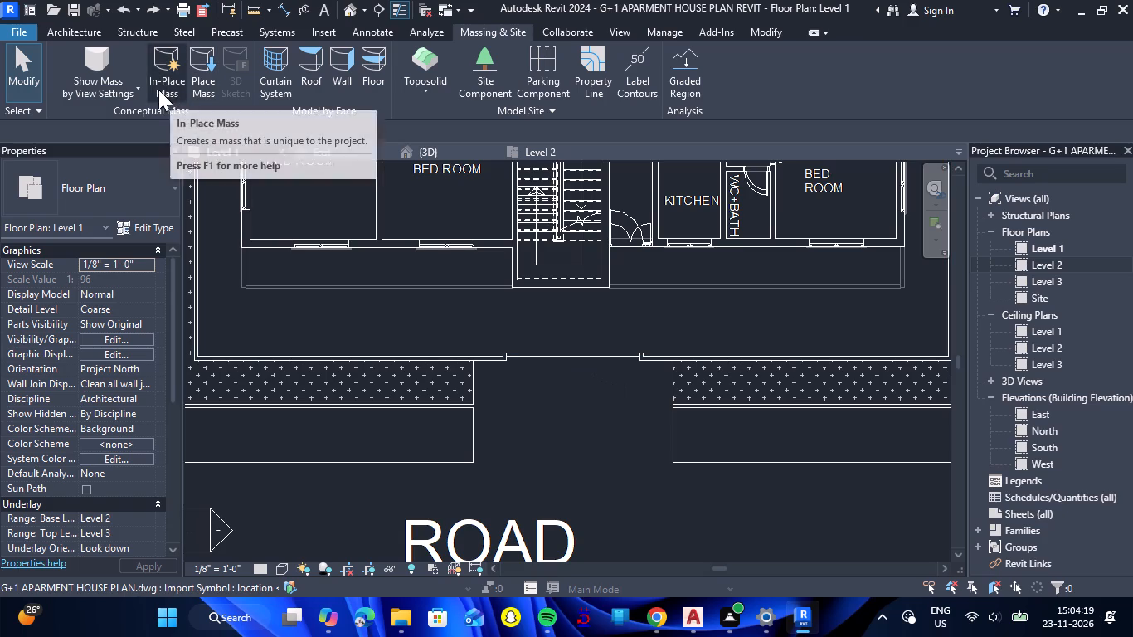
left_click(419, 58)
left_click(174, 187)
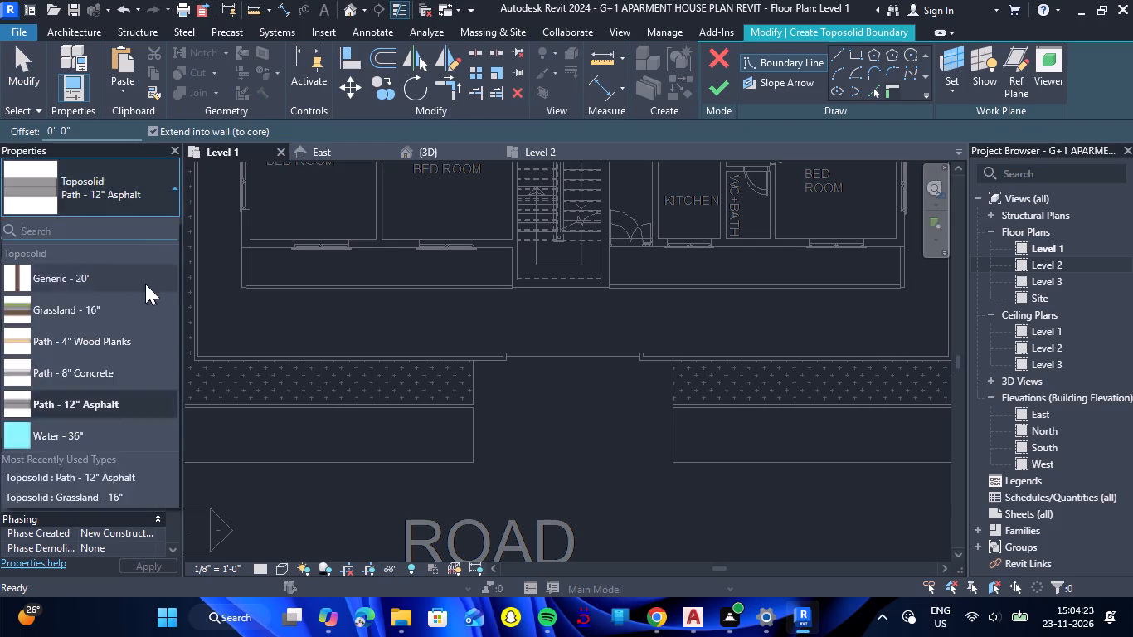
left_click(134, 376)
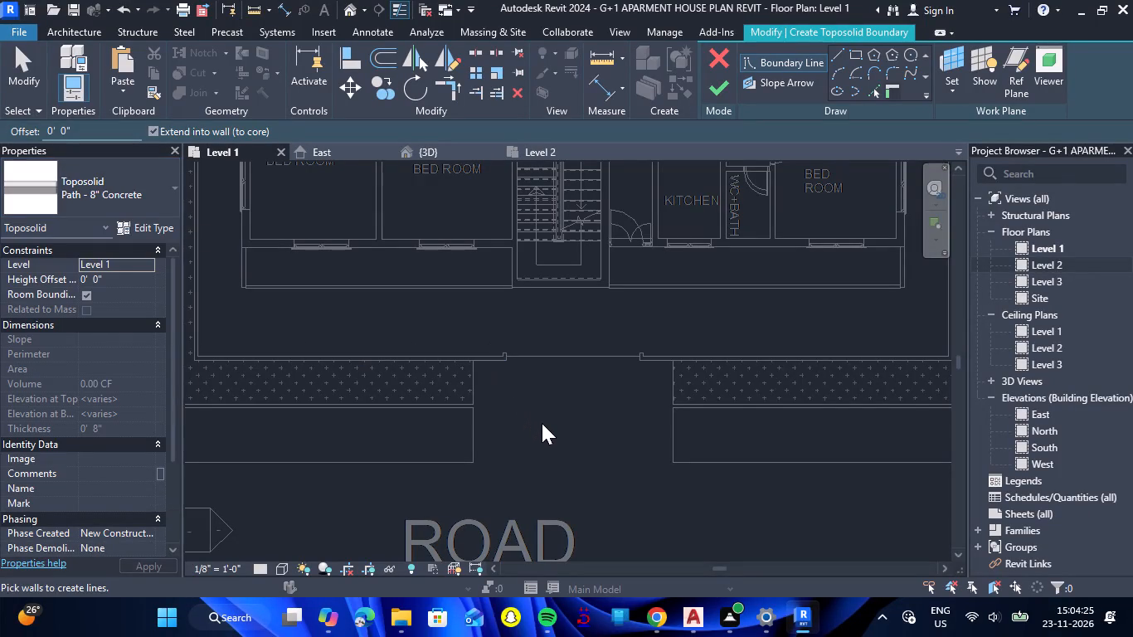
left_click(856, 60)
scroll(473, 439, "up", 4)
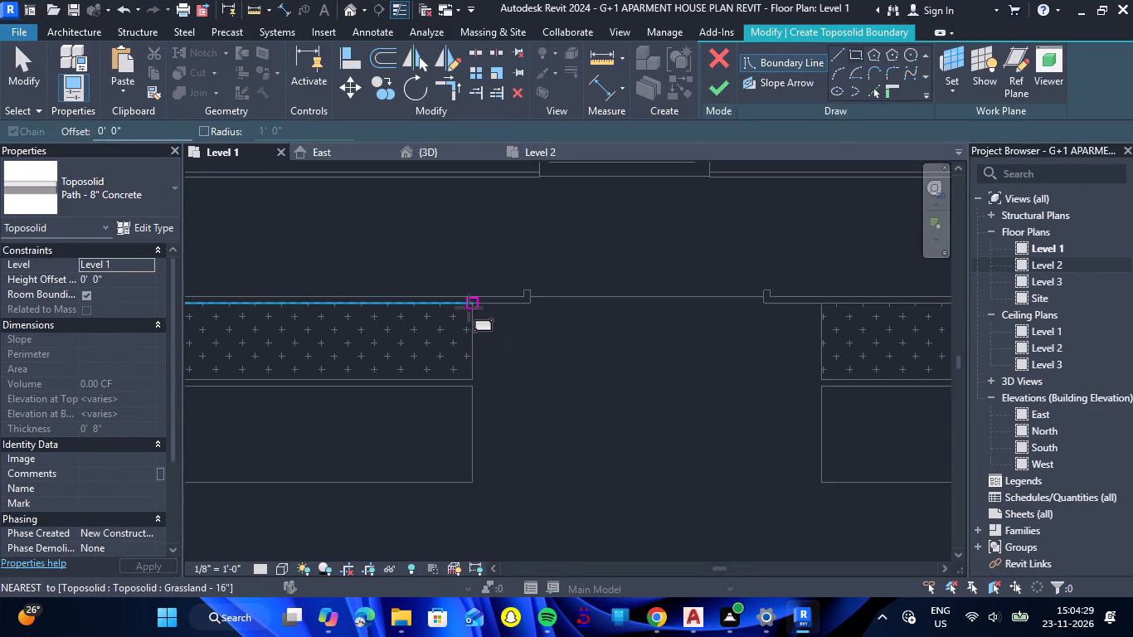
left_click(473, 305)
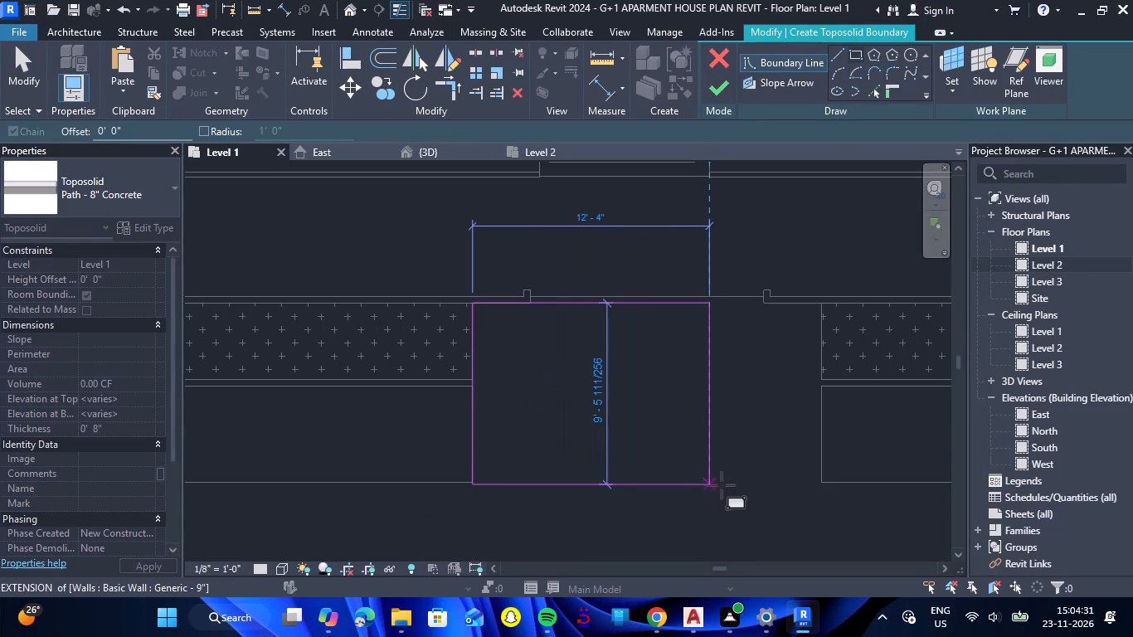
left_click(824, 392)
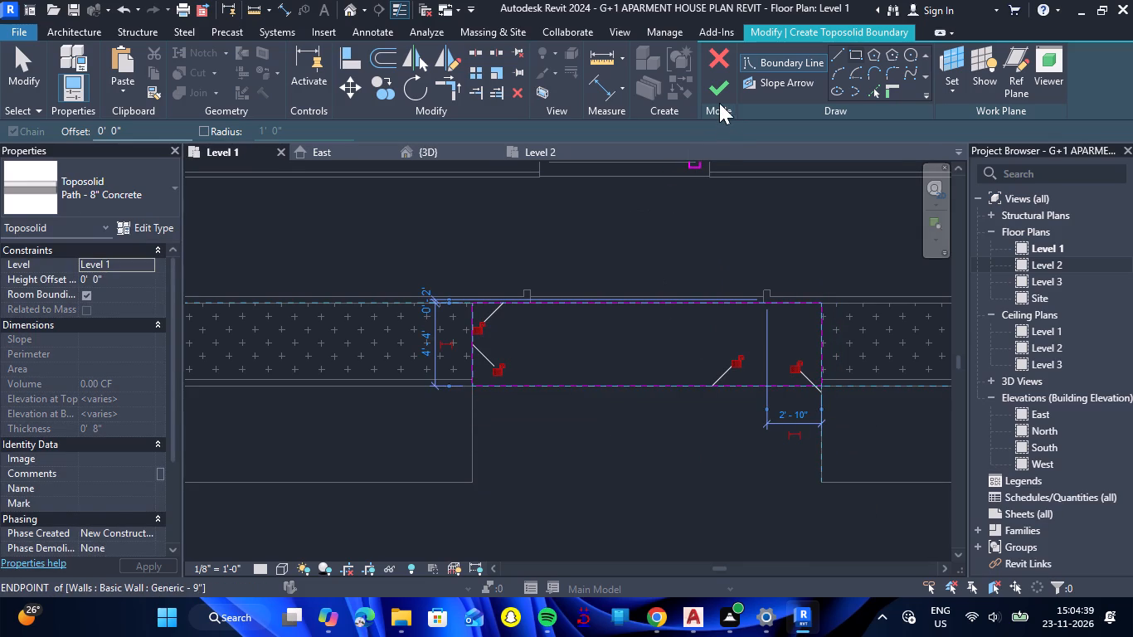
left_click(720, 97)
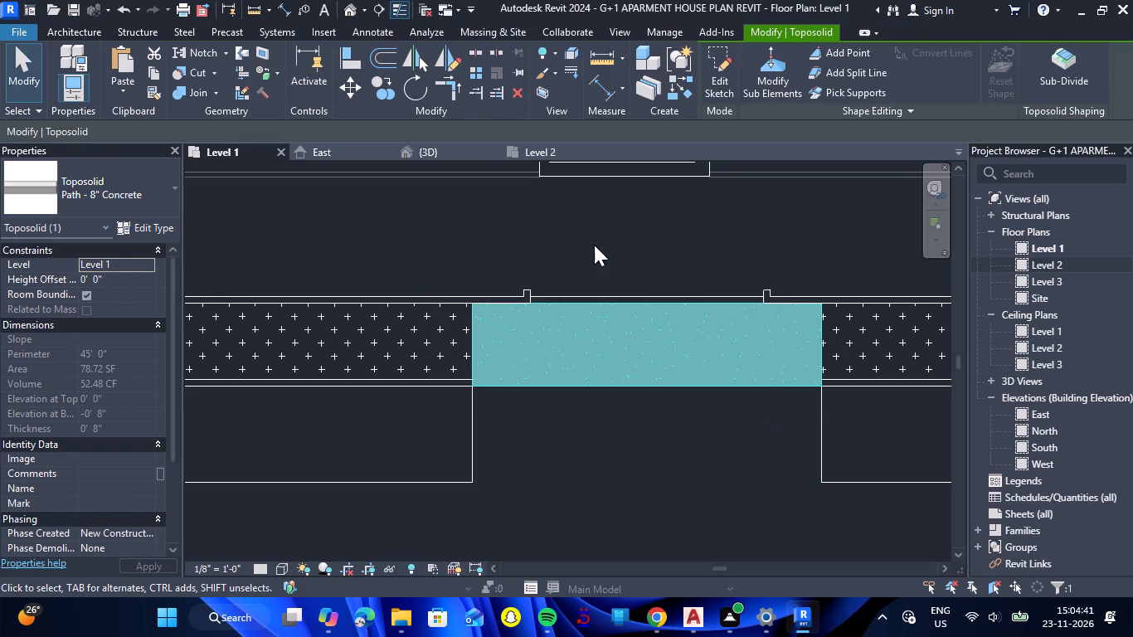
left_click(594, 245)
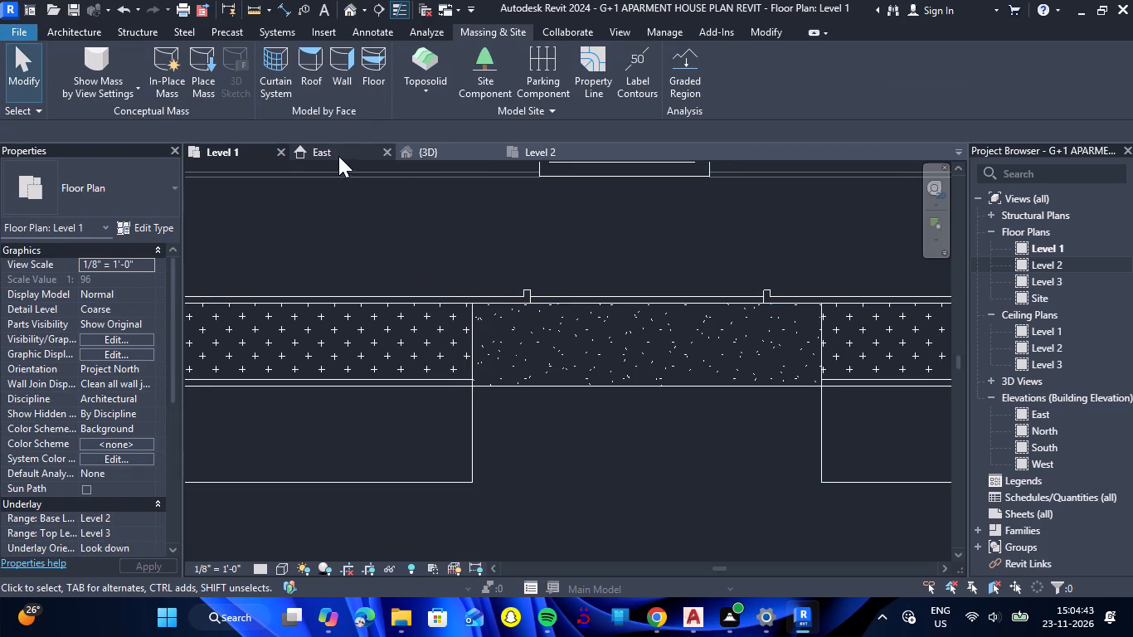
Lower the concrete entrance path to a height offset of -0' 6" from Level 1, working from the front in 3D.
left_click(449, 143)
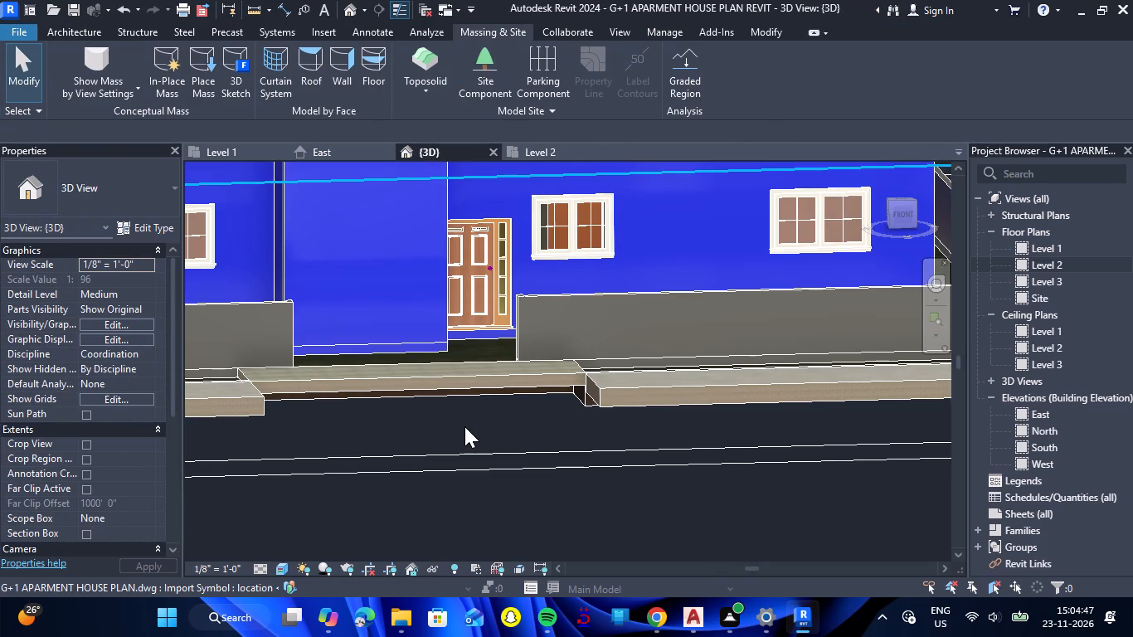
left_click_drag(476, 417, 485, 333)
right_click_drag(476, 417, 485, 333, "shift")
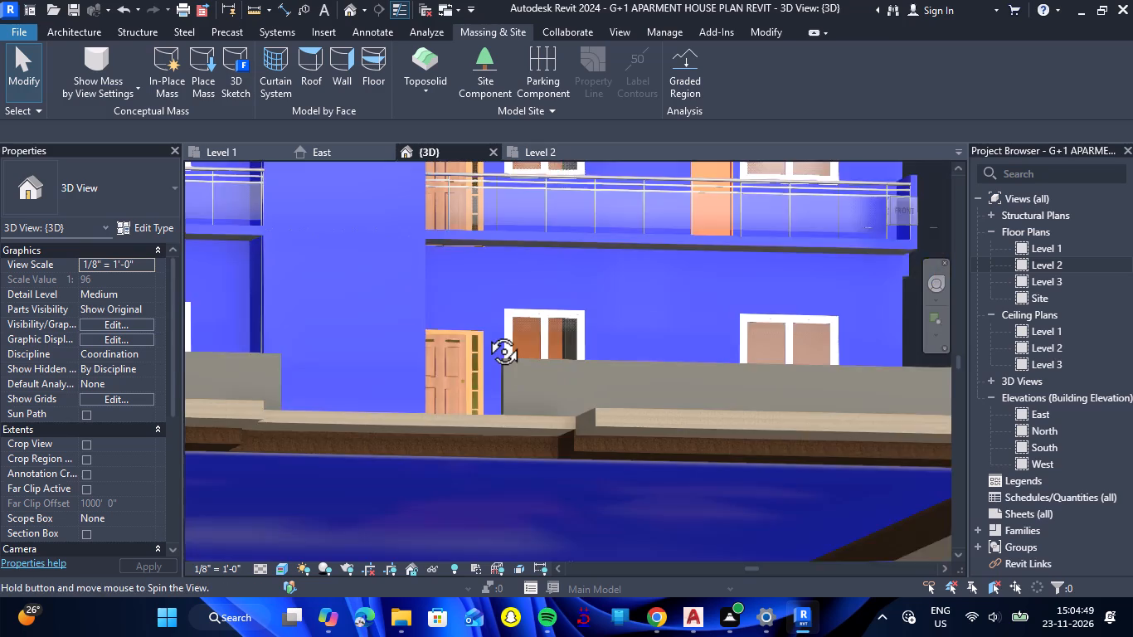
left_click_drag(485, 333, 471, 438)
right_click_drag(485, 333, 471, 438, "shift")
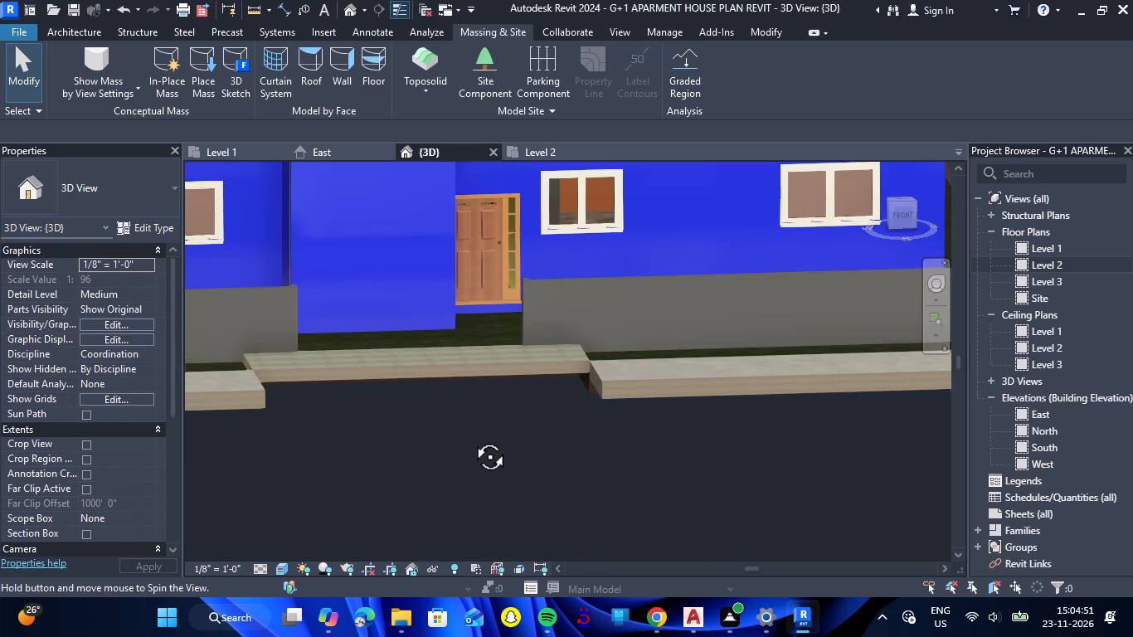
left_click_drag(471, 438, 466, 460)
right_click_drag(471, 438, 466, 460, "shift")
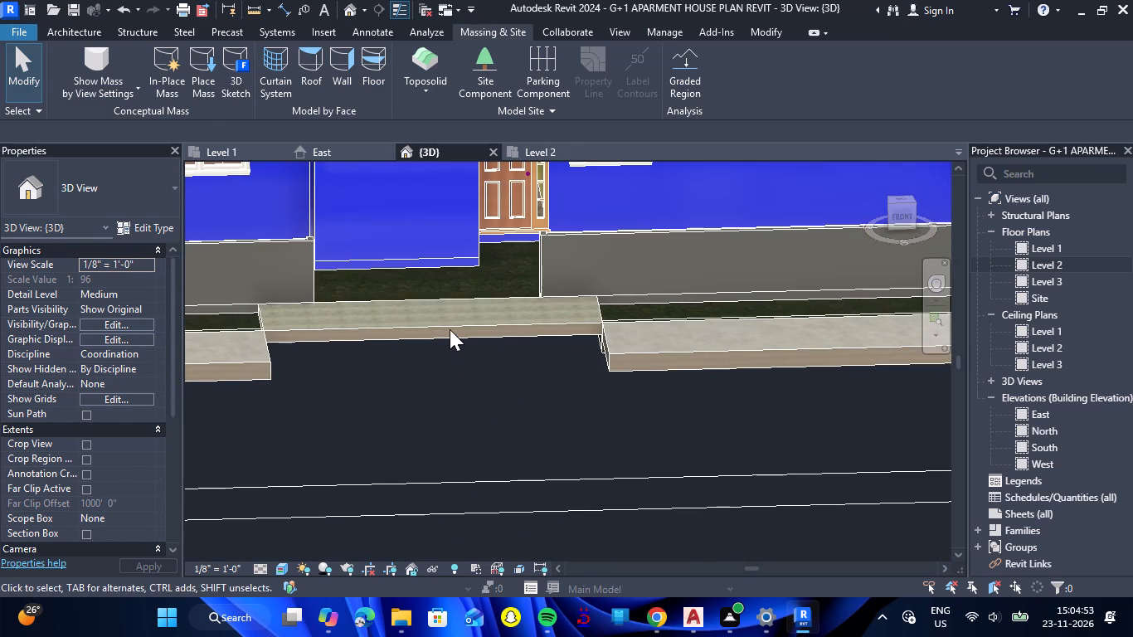
left_click(450, 329)
left_click(902, 220)
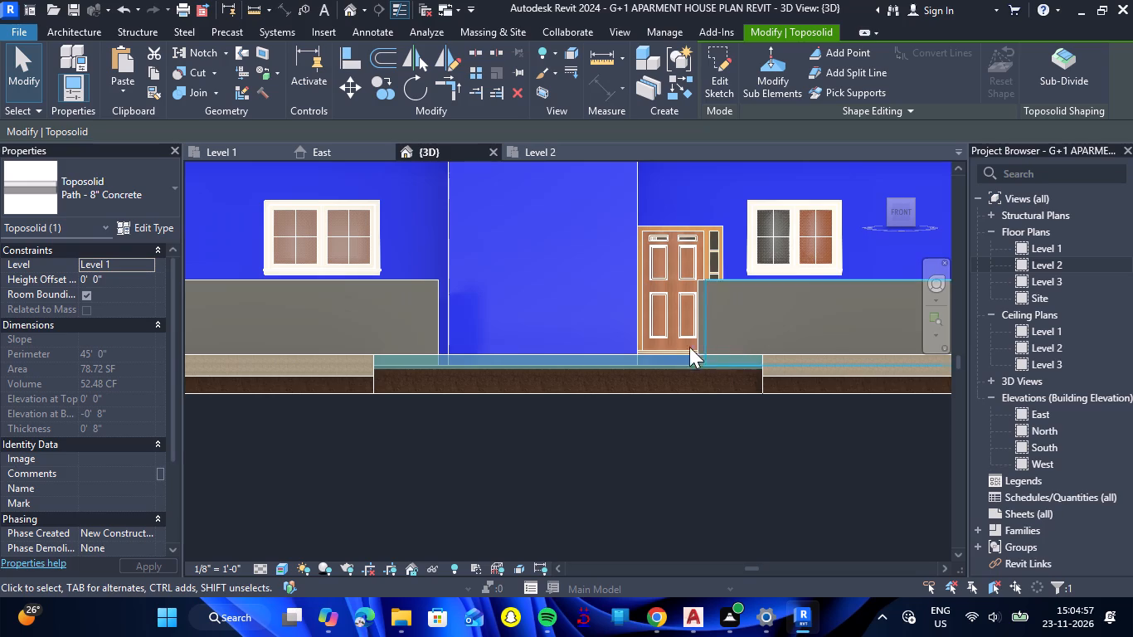
scroll(670, 358, "up", 3)
key("Down")
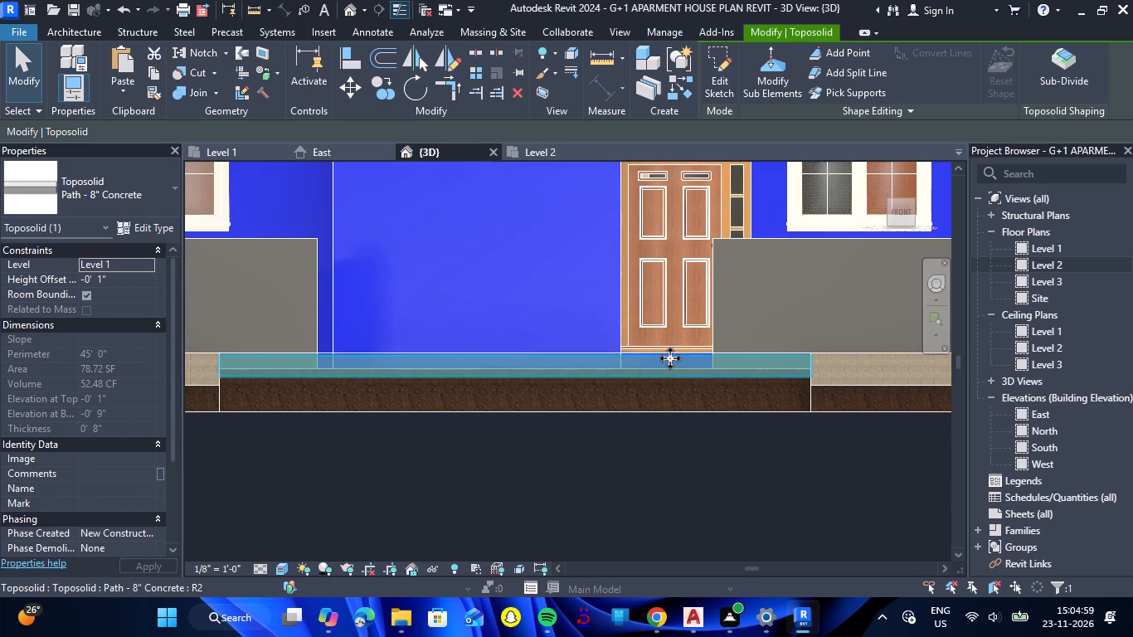
key("Down")
key("Down")
key("Down")
key("Down")
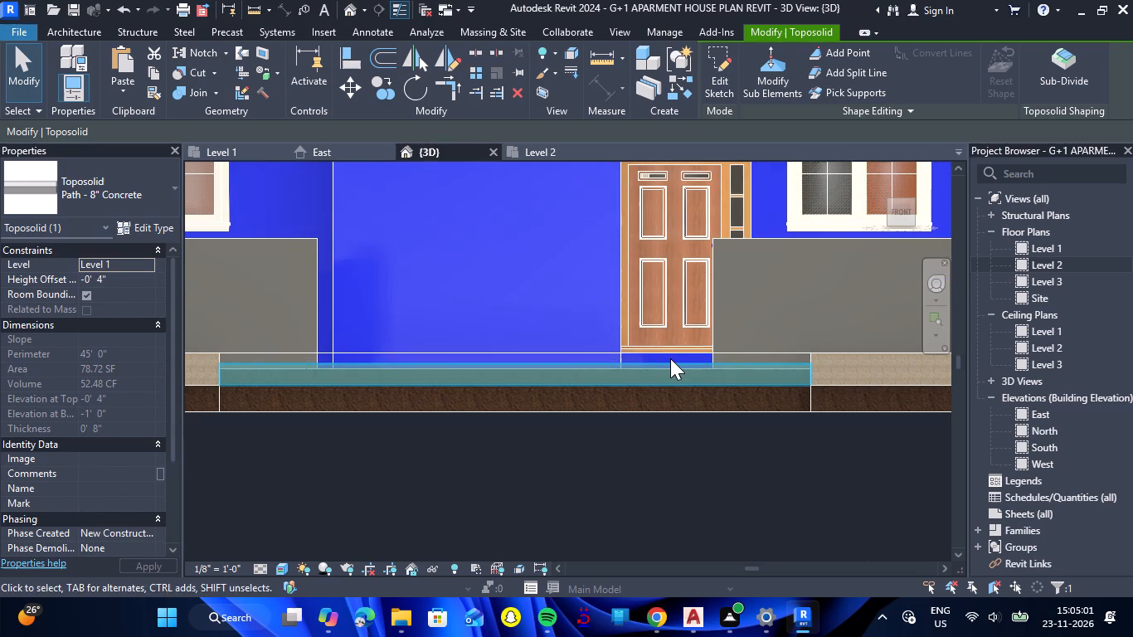
key("Down")
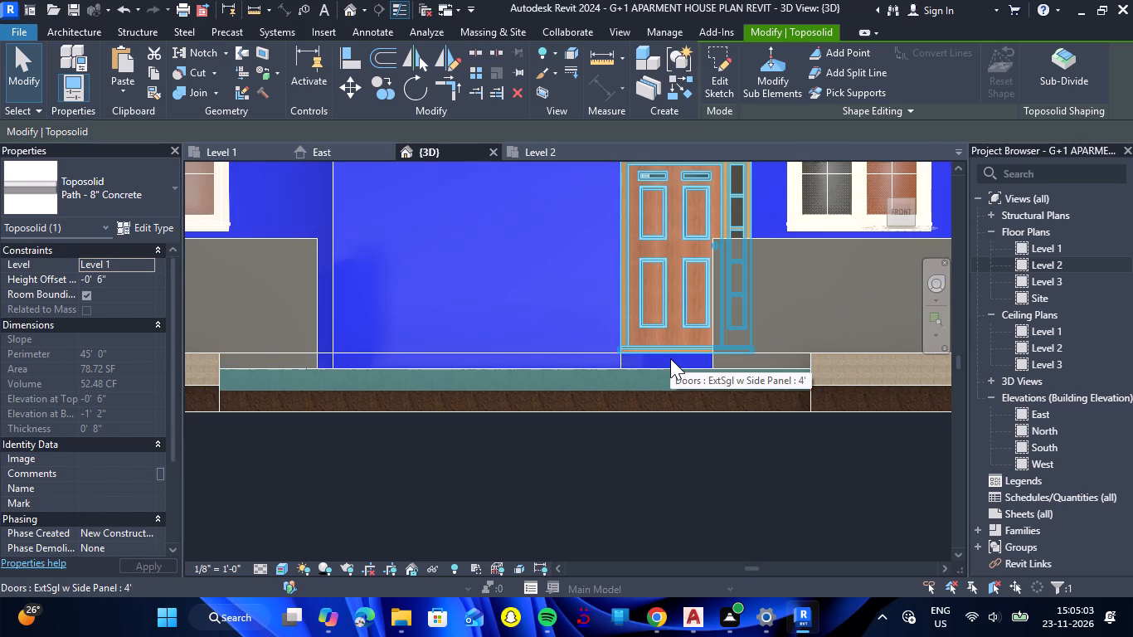
key("Escape")
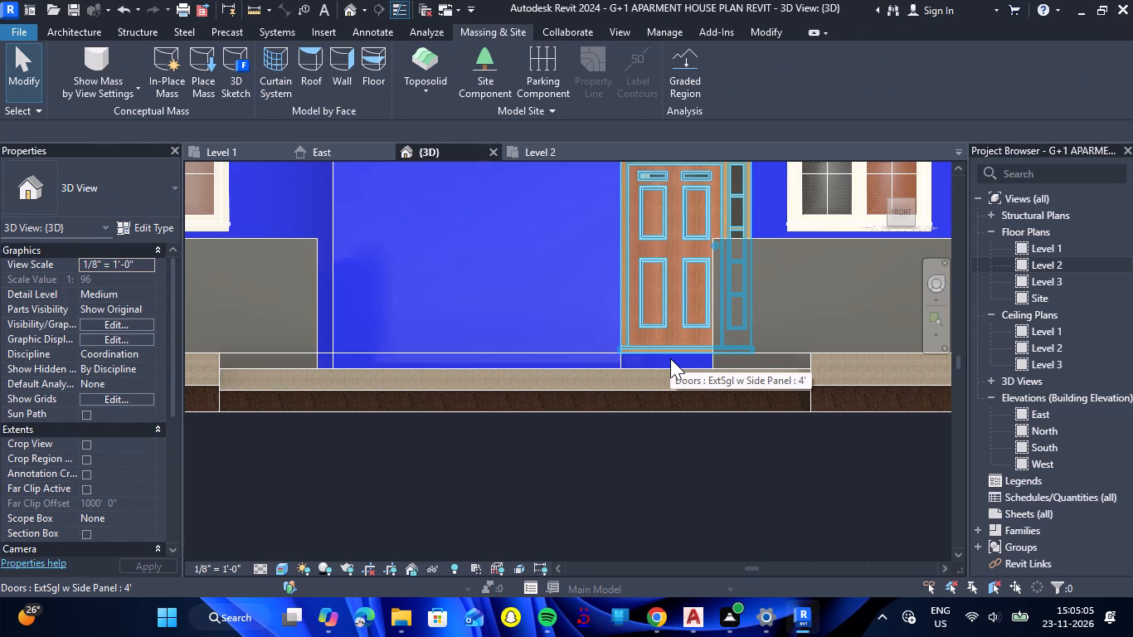
Inspect in 3D how the lowered concrete path meets the asphalt paths, grassland and boundary walls at the entrance.
scroll(634, 337, "down", 2)
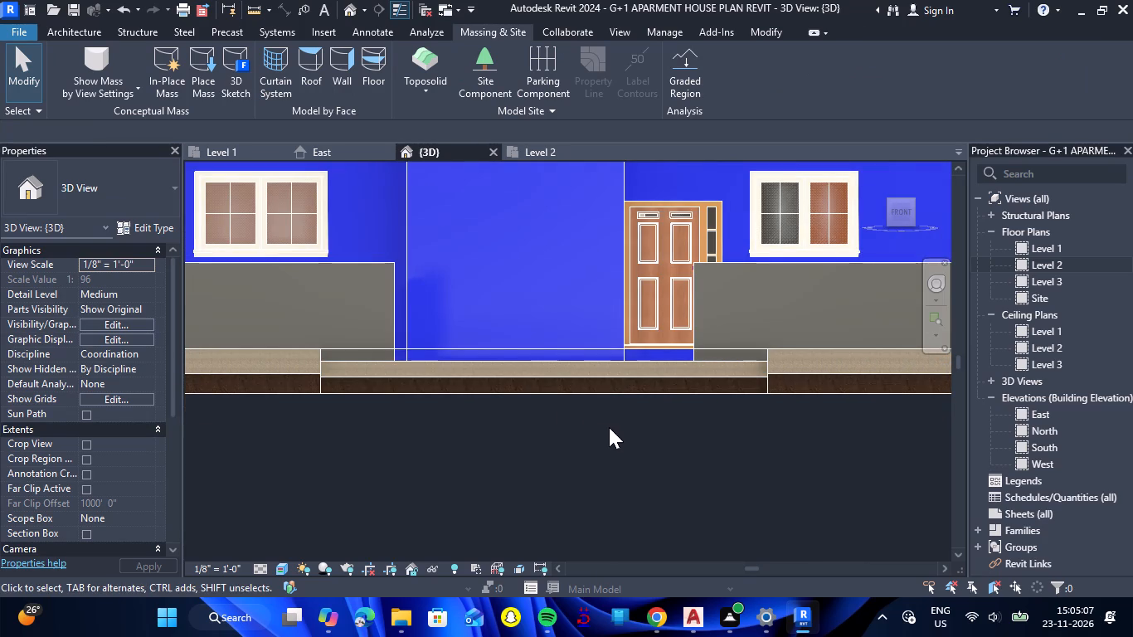
right_click_drag(615, 426, 609, 455)
left_click_drag(615, 426, 608, 458, "shift")
right_click_drag(653, 430, 652, 454)
left_click_drag(653, 434, 648, 456)
right_click_drag(670, 445, 537, 503, "shift")
left_click_drag(670, 445, 537, 503, "shift")
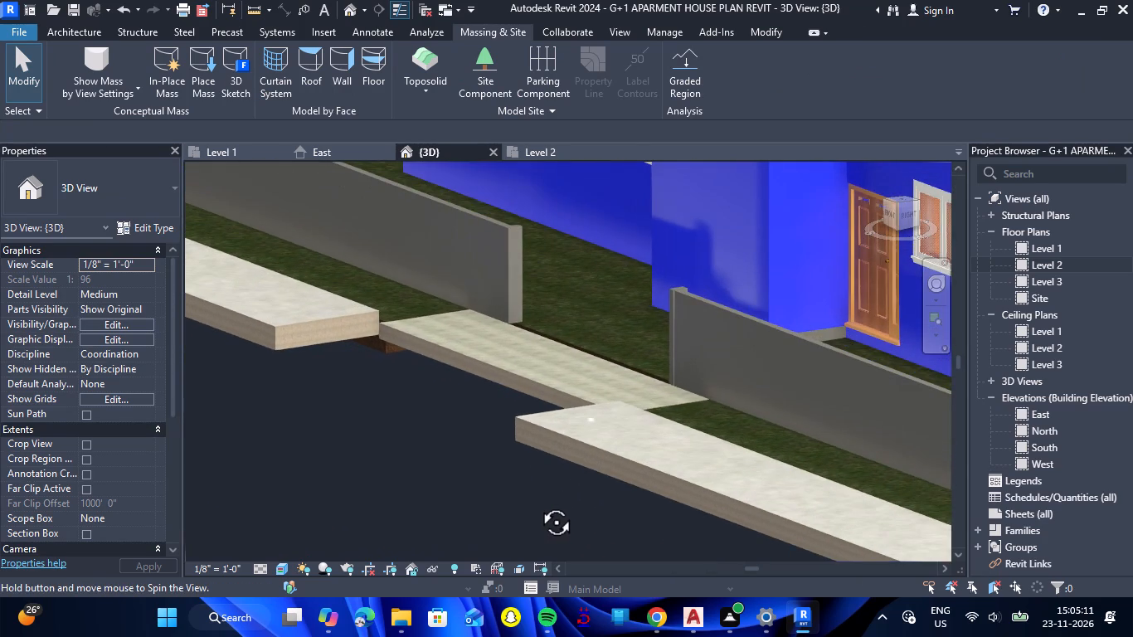
right_click_drag(537, 503, 509, 499, "shift")
left_click_drag(537, 503, 509, 499, "shift")
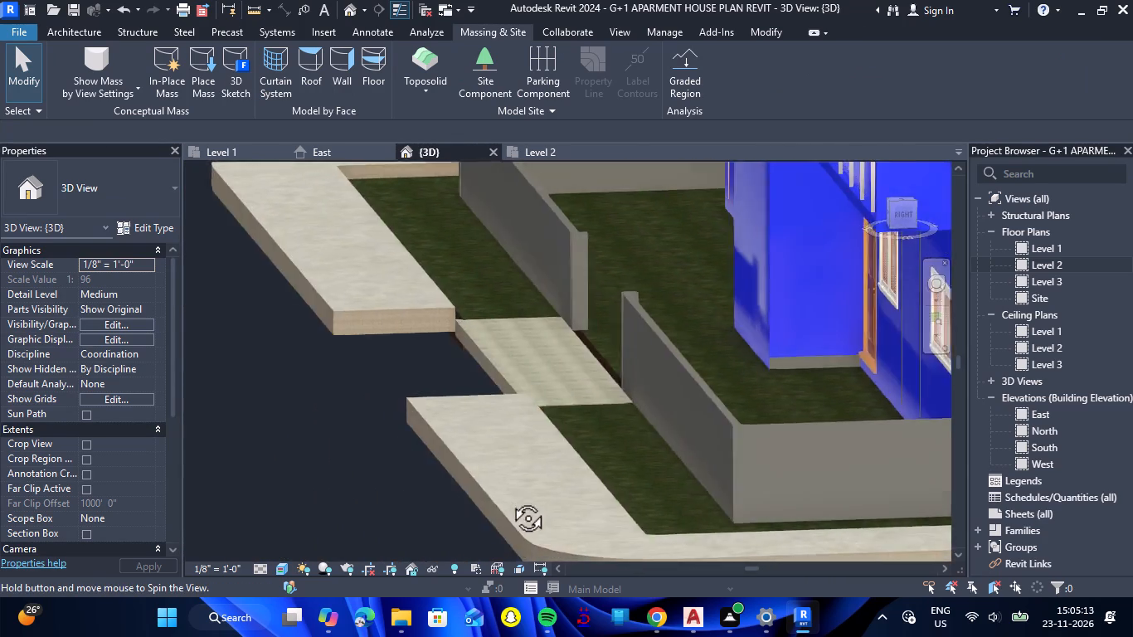
left_click_drag(509, 499, 601, 506, "shift")
right_click_drag(509, 499, 598, 500, "shift")
Extend the concrete path's road-side boundary on Level 1 to the asphalt paths' outer edge, making it 9'-4" deep, and finish the sketch.
left_click(233, 145)
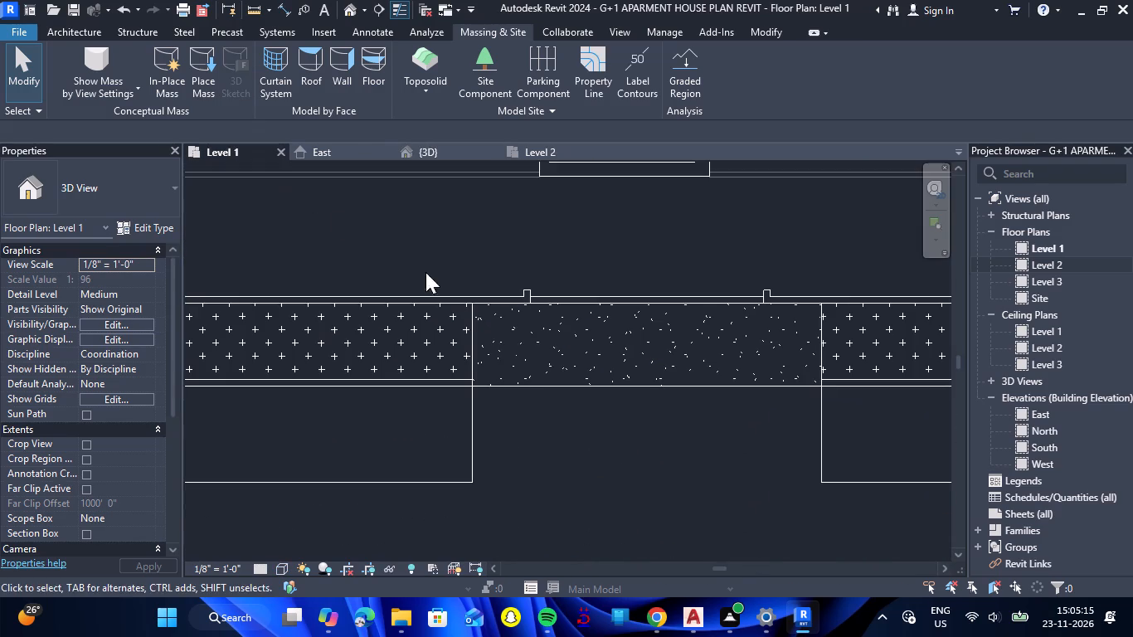
left_click(576, 386)
left_click(637, 391)
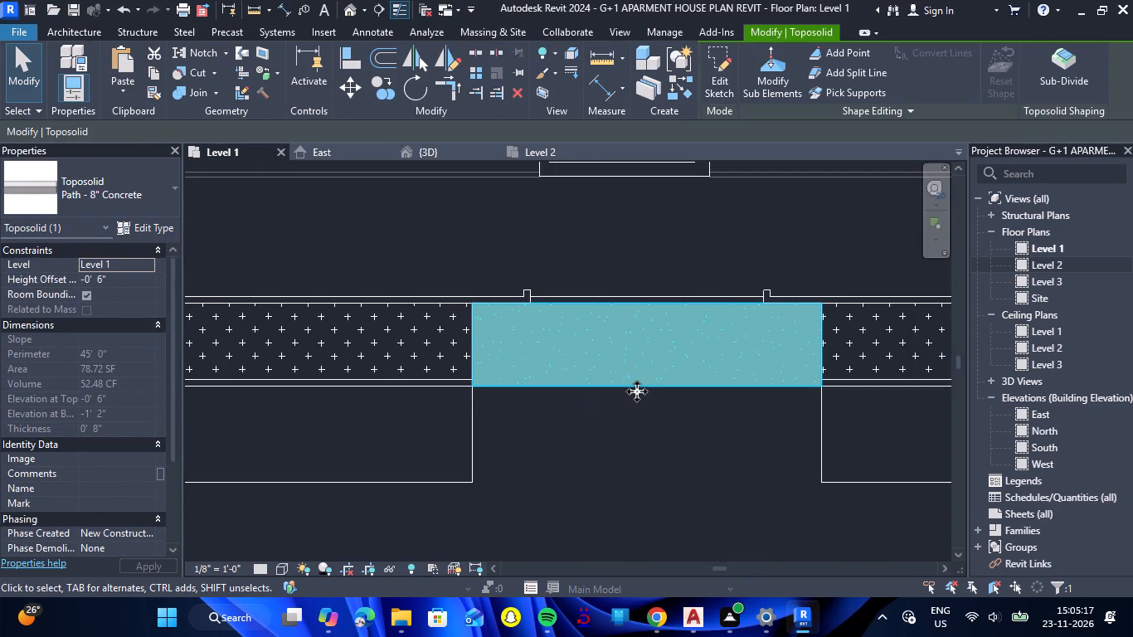
double_click(639, 387)
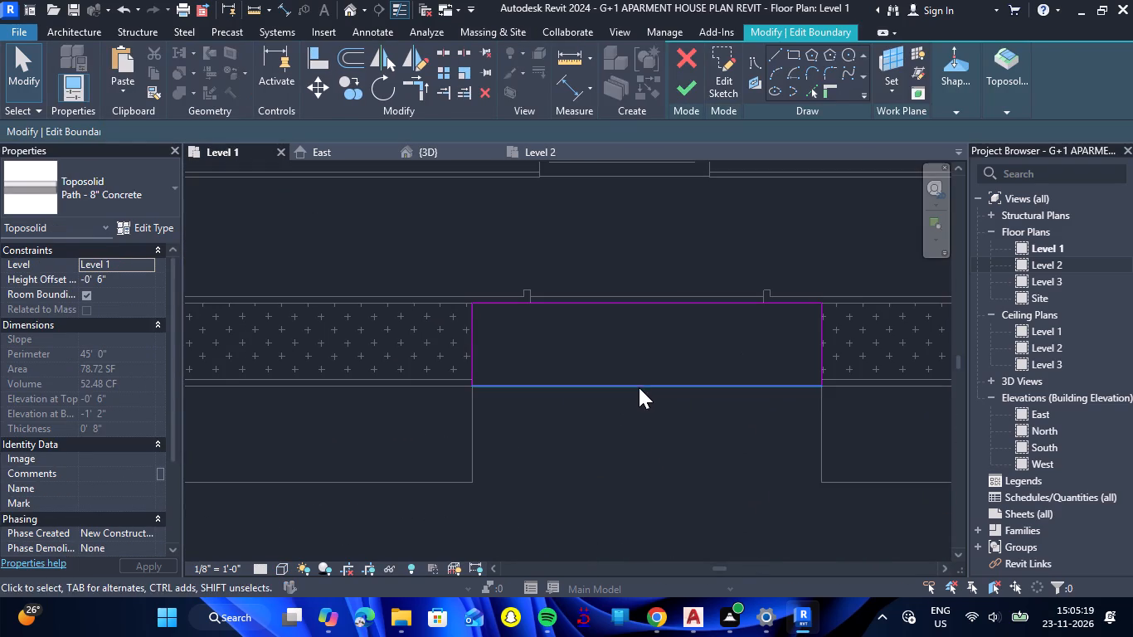
left_click(637, 385)
key("Down")
key("Down")
key("Down")
key("Down")
key("Down")
key("Down")
key("Down")
key("Down")
key("Down")
key("Down")
key("Down")
key("Down")
key("Down")
key("Down")
key("Down")
key("Down")
key("Down")
key("Down")
key("Down")
key("Down")
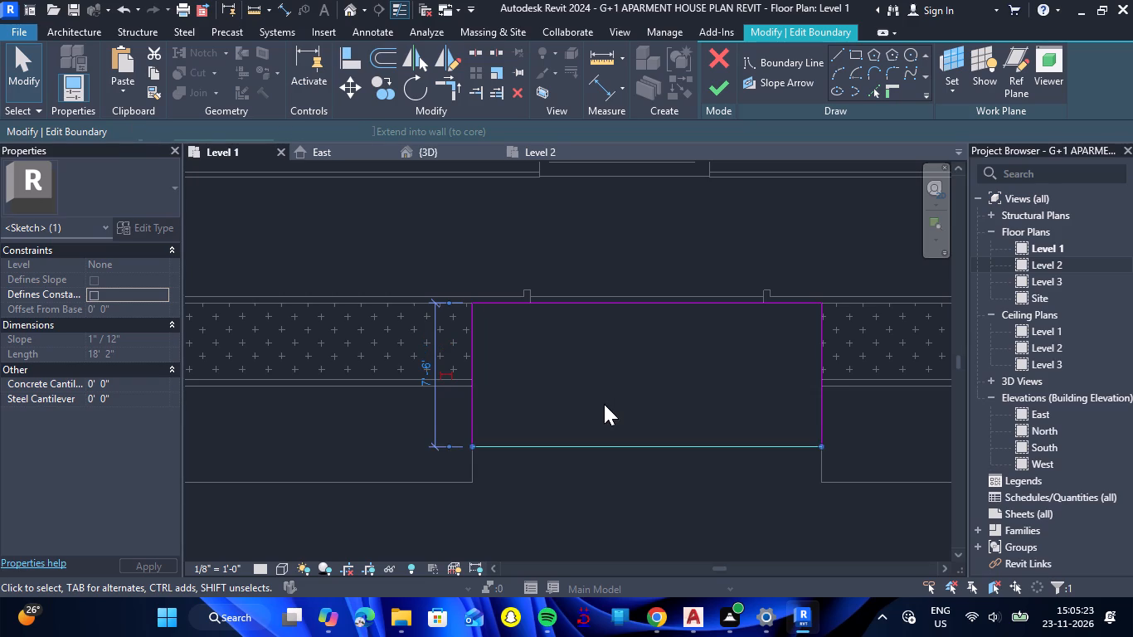
key("Down")
key("Down")
key("Down")
key("Down")
key("Down")
key("Down")
key("Down")
key("Down")
key("Down")
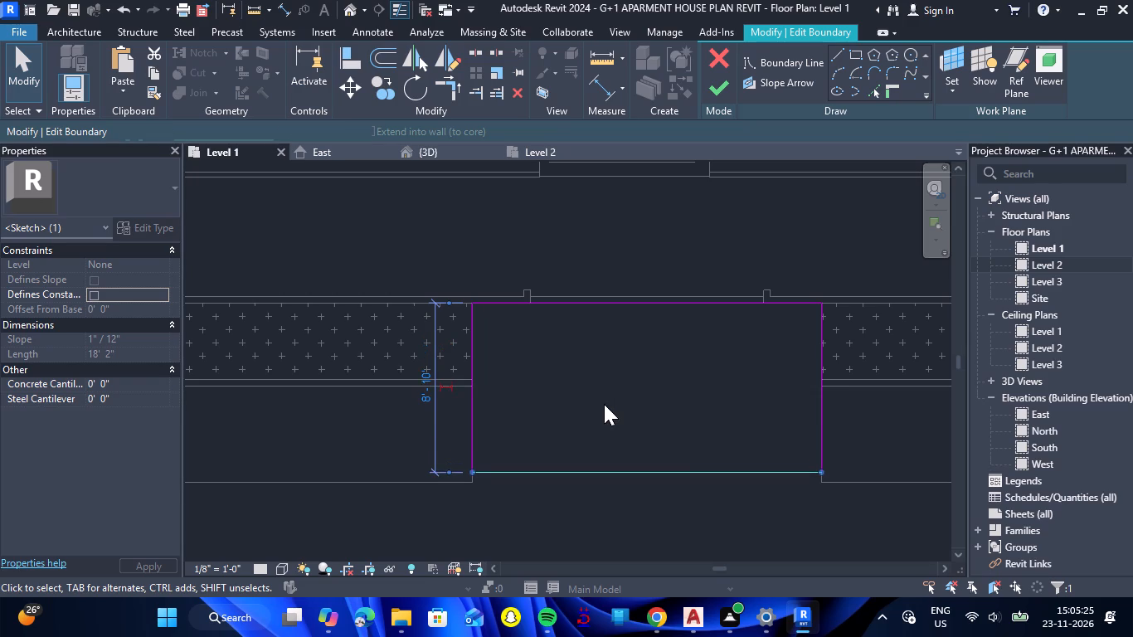
key("Down")
key("Down")
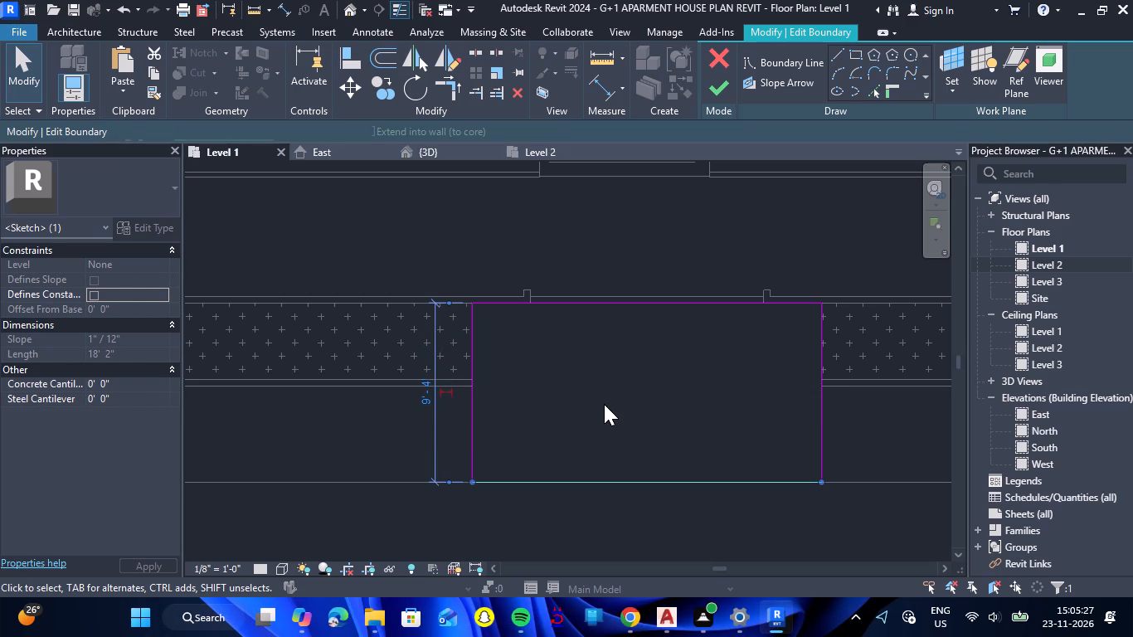
left_click(632, 518)
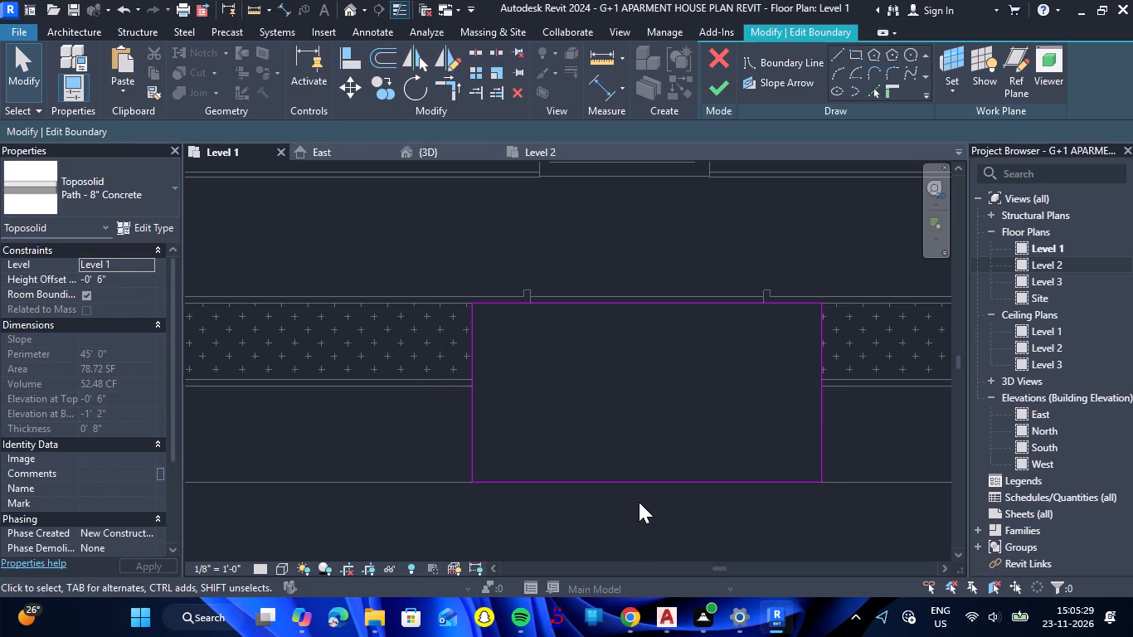
scroll(666, 435, "down", 5)
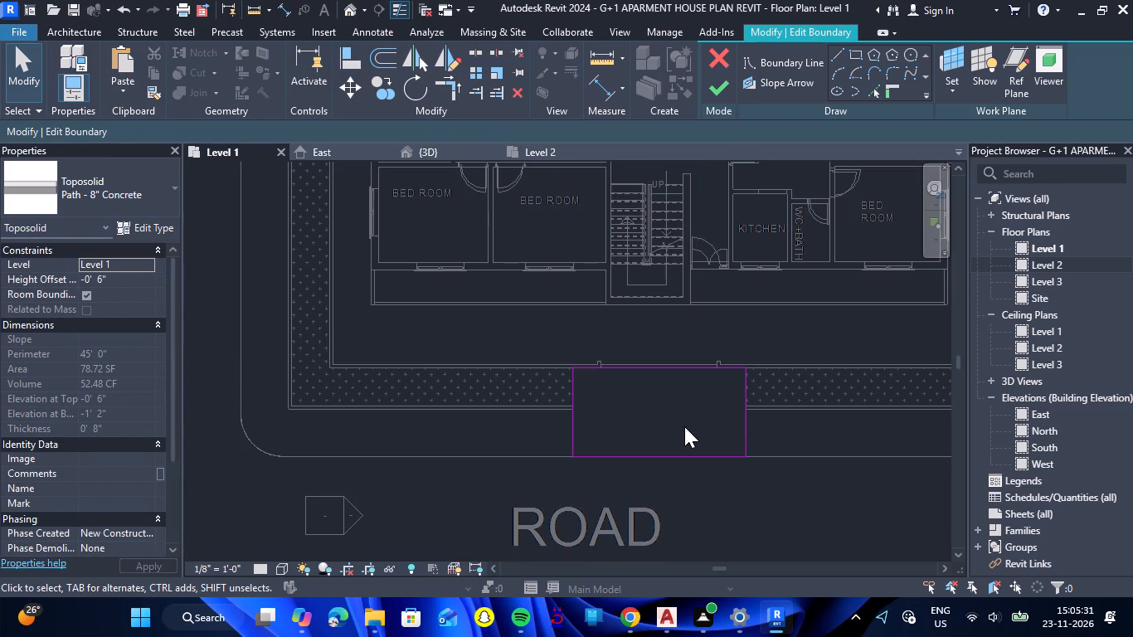
scroll(680, 422, "down", 1)
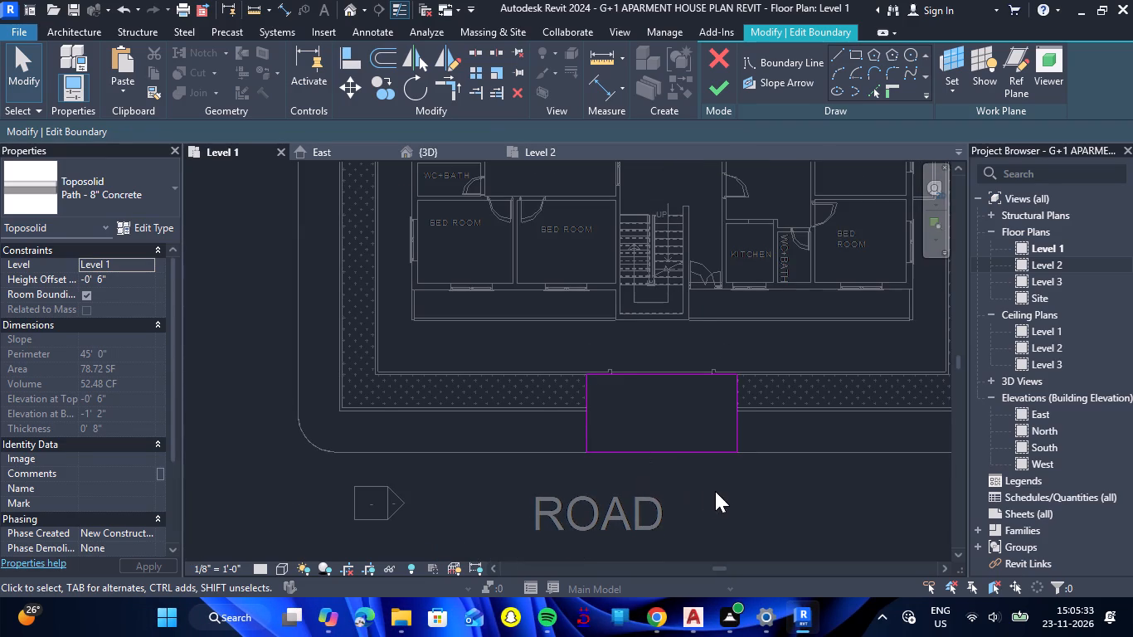
left_click(716, 491)
left_click(720, 82)
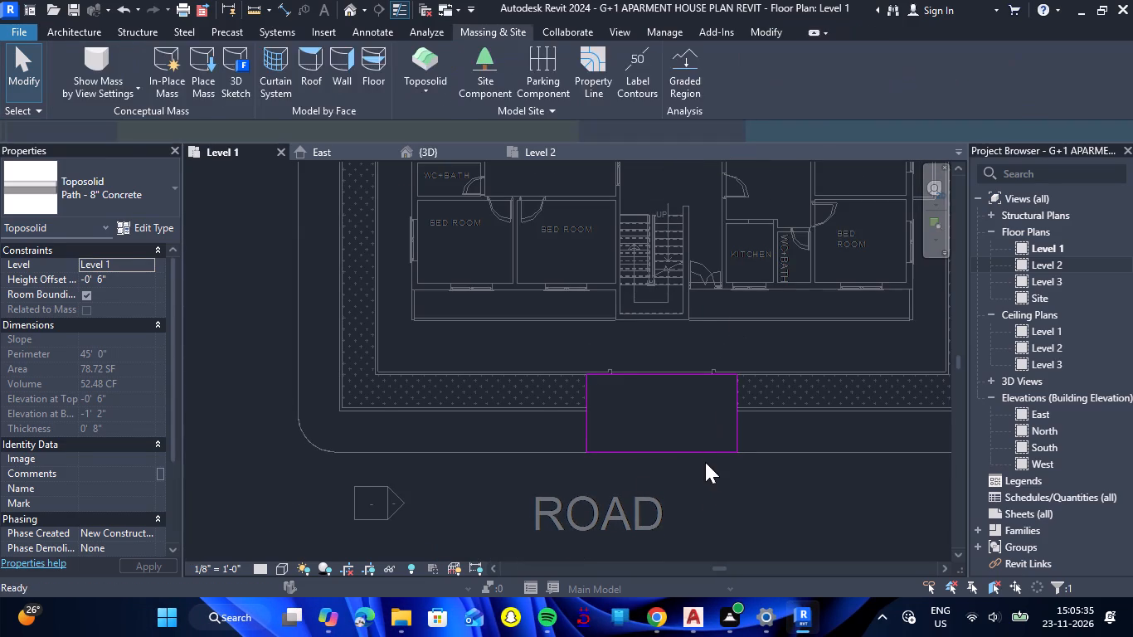
left_click(736, 480)
scroll(659, 385, "down", 5)
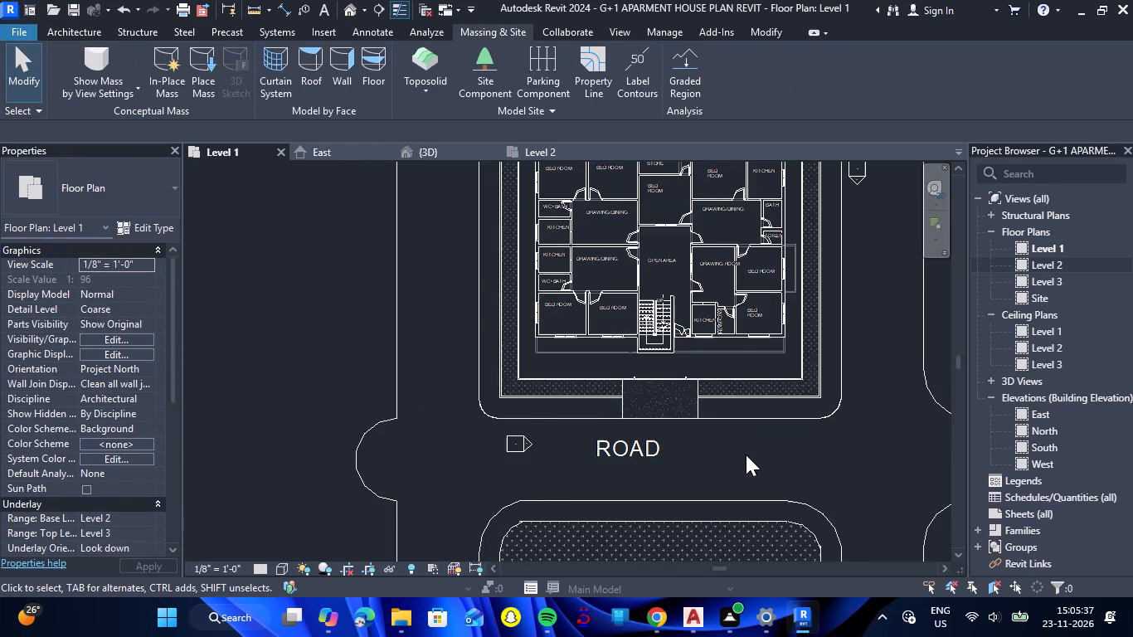
Start a toposolid boundary on Level 1 for the canal across the road, using the Water - 36" type.
scroll(746, 455, "down", 2)
scroll(843, 413, "down", 3)
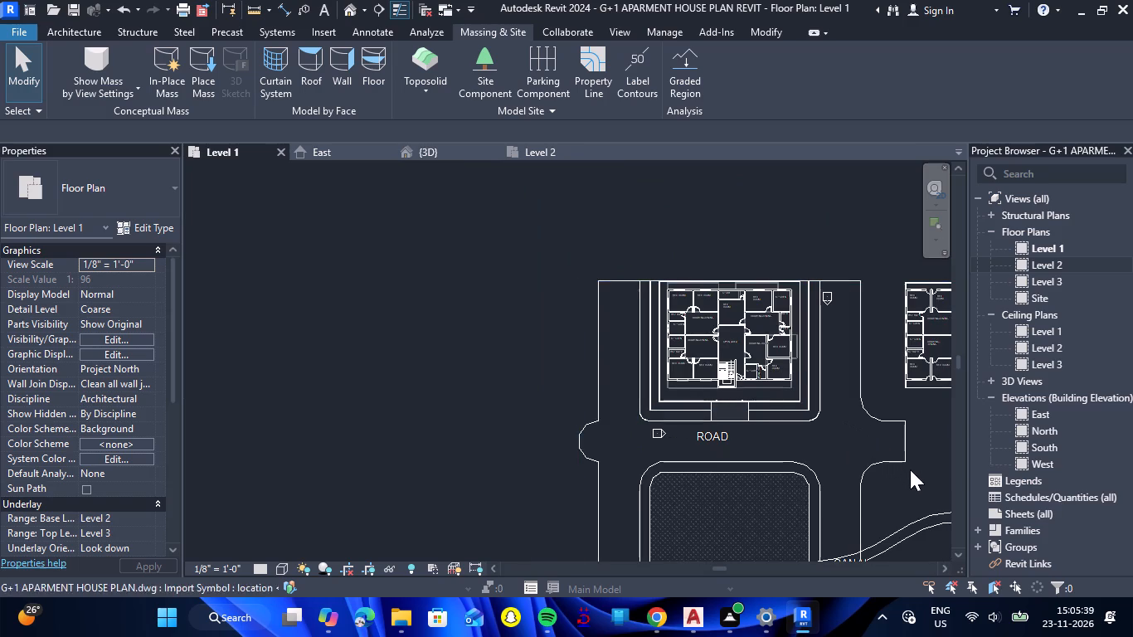
scroll(792, 351, "down", 4)
scroll(882, 423, "up", 1)
scroll(840, 501, "up", 2)
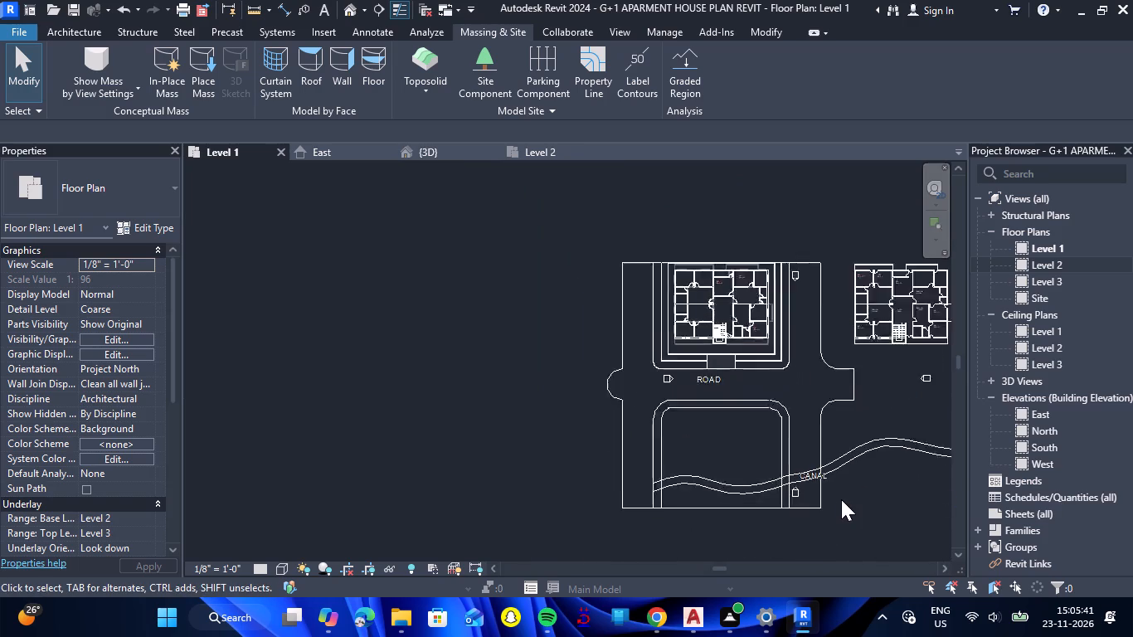
scroll(841, 499, "up", 2)
scroll(646, 536, "up", 4)
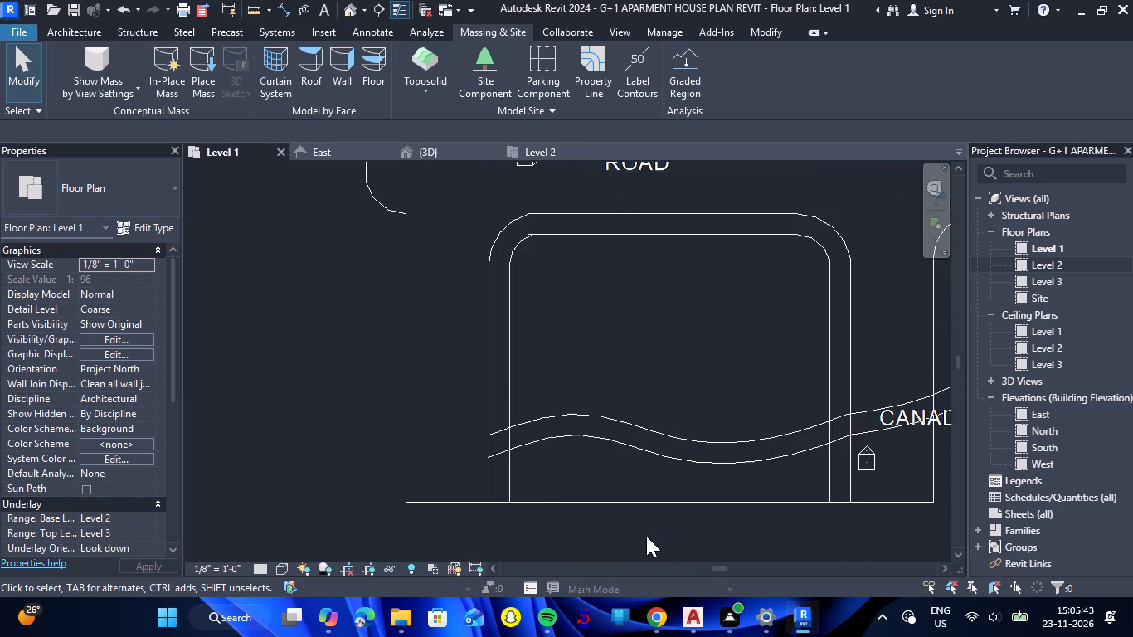
scroll(646, 536, "down", 1)
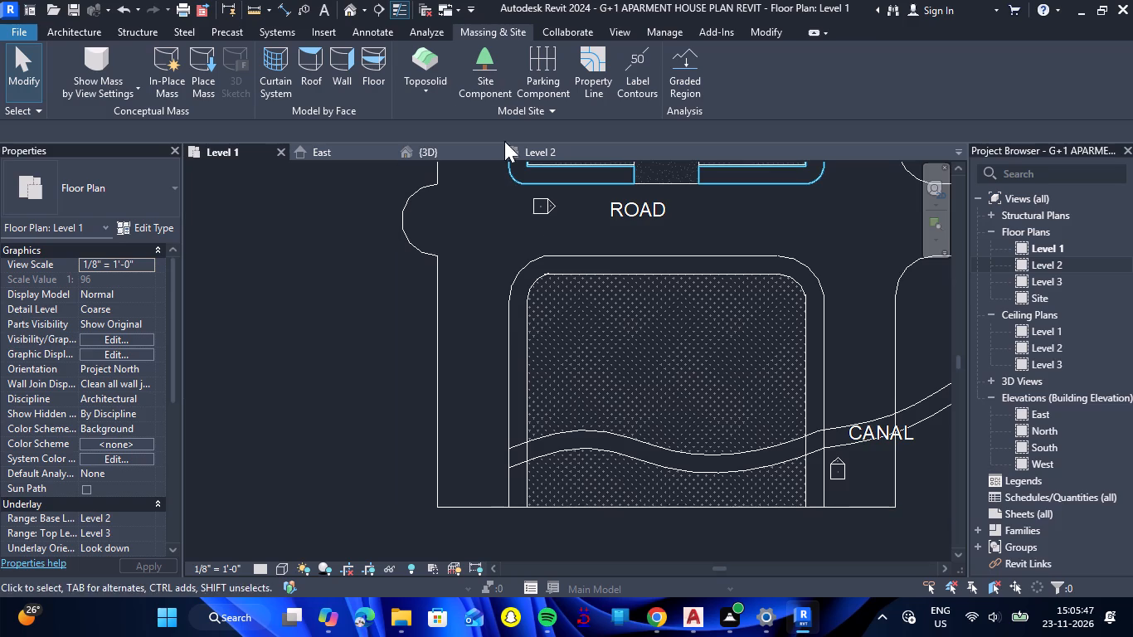
left_click(412, 54)
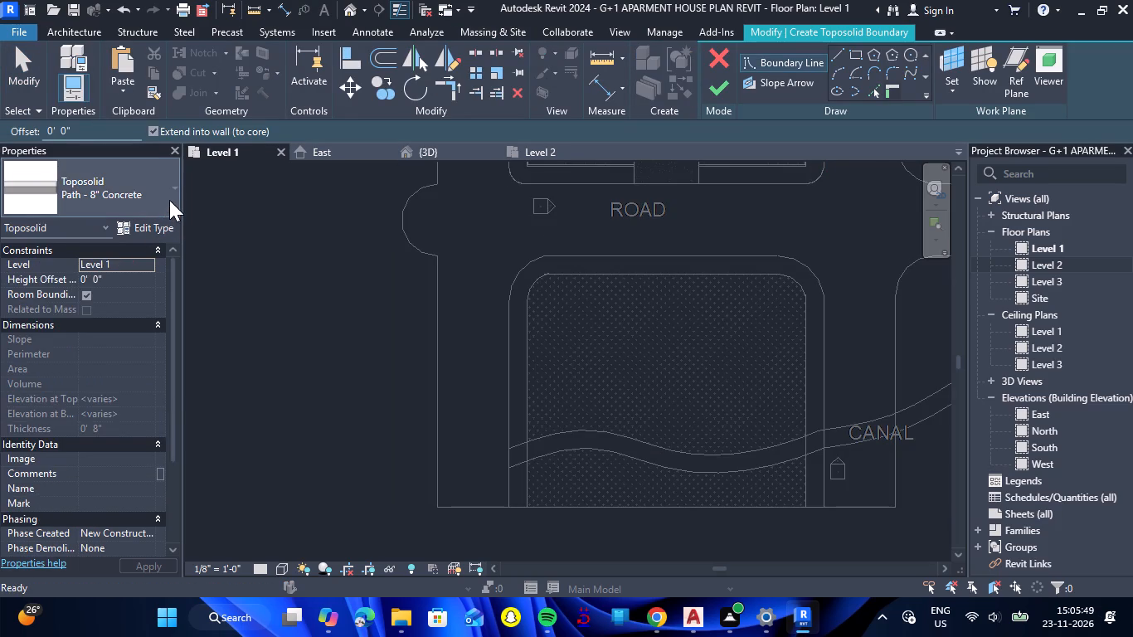
left_click(169, 200)
scroll(151, 330, "down", 3)
left_click(104, 432)
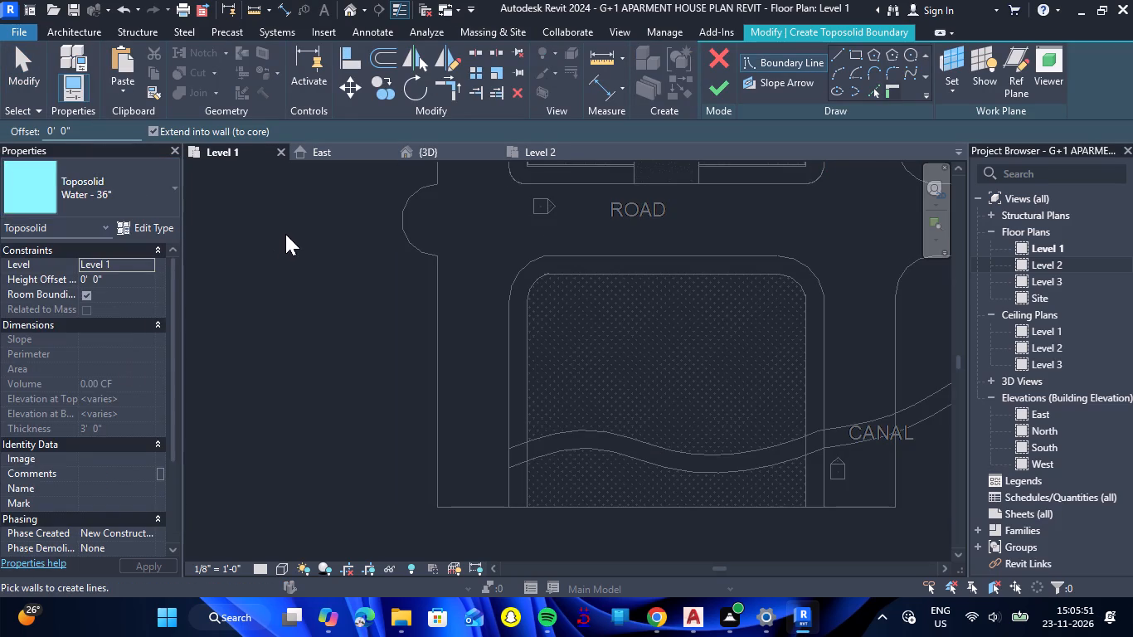
Add a 1' thick structure layer beneath the Water layer in the Water - 36" type's assembly.
left_click(128, 235)
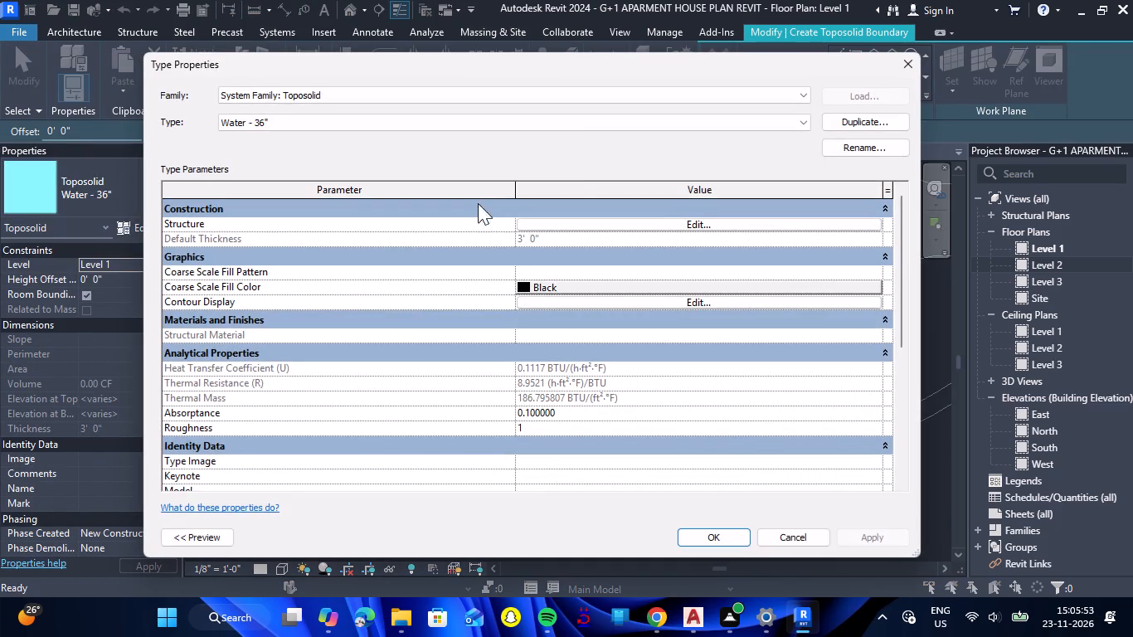
left_click(685, 220)
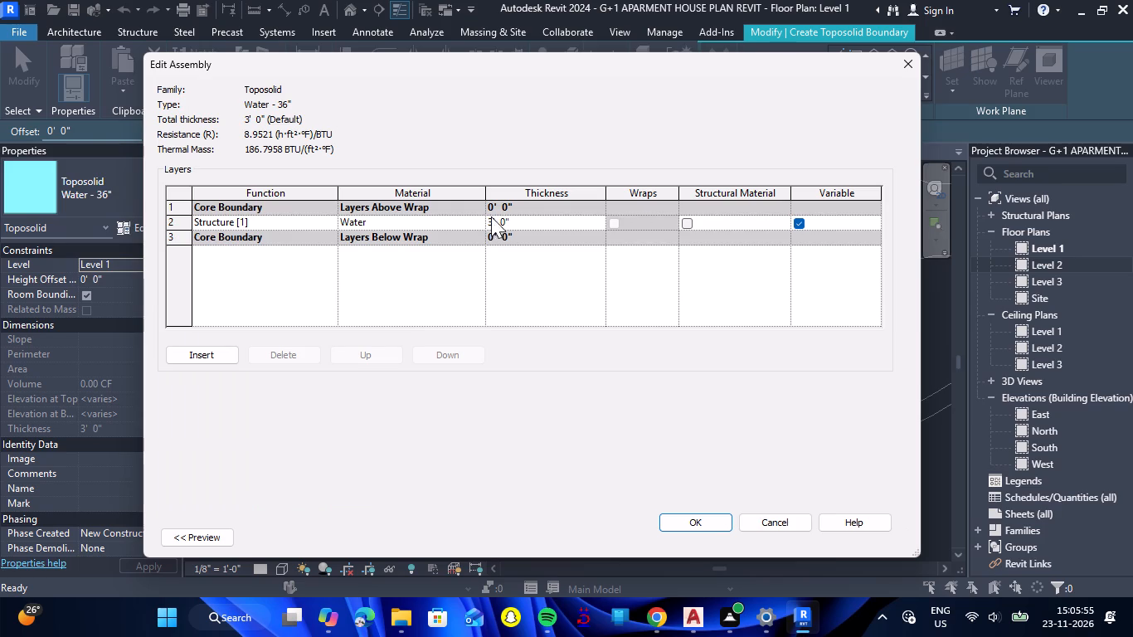
left_click(231, 361)
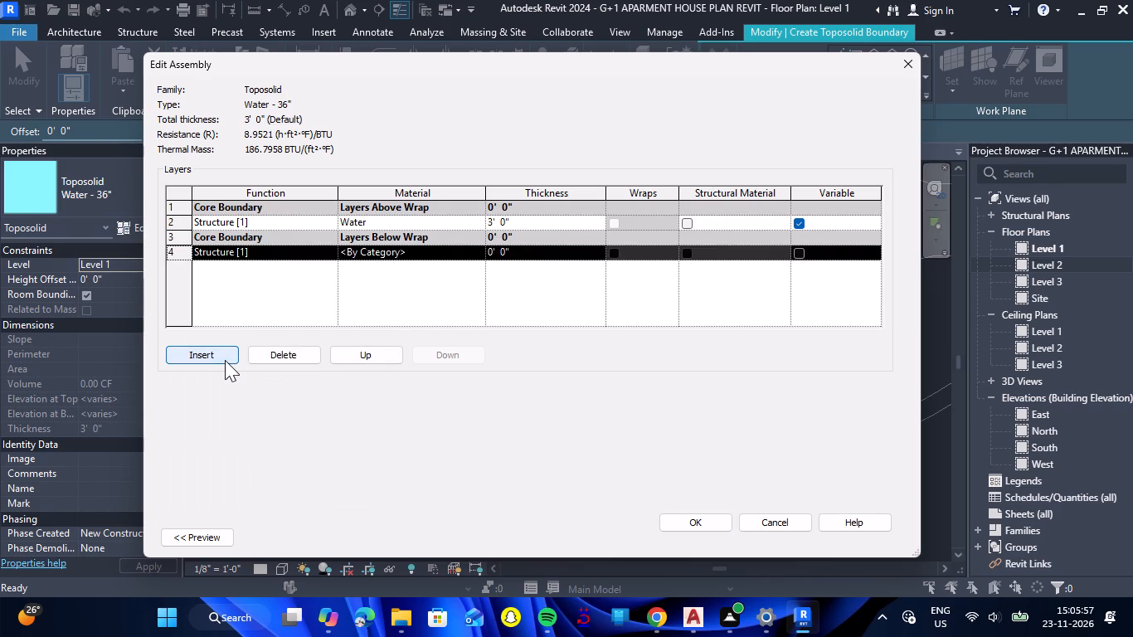
left_click(372, 358)
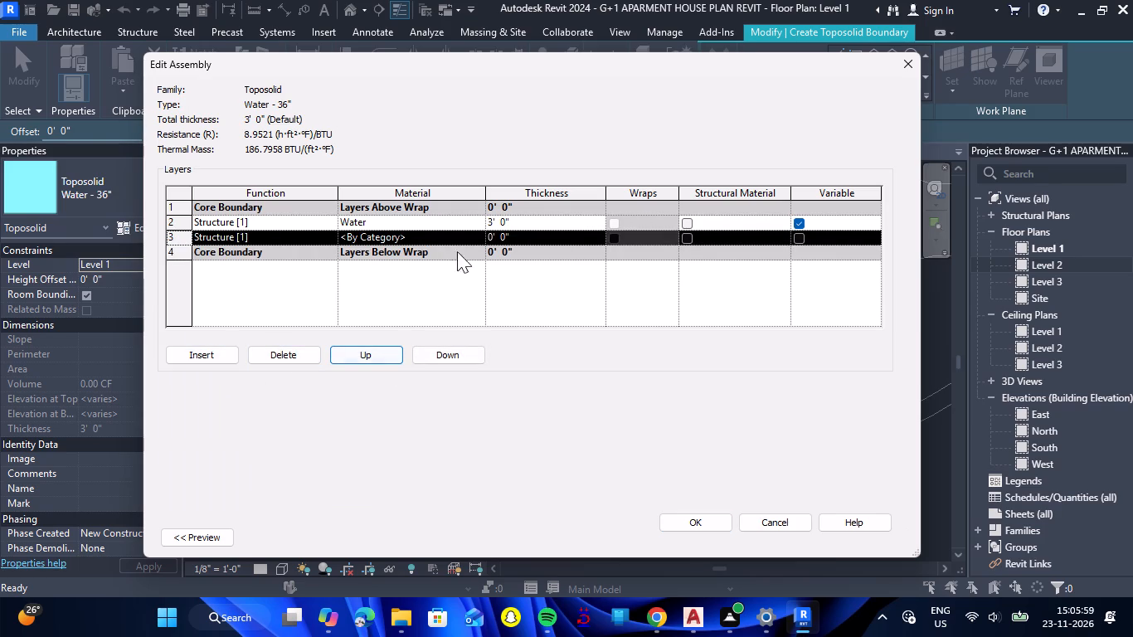
left_click(513, 236)
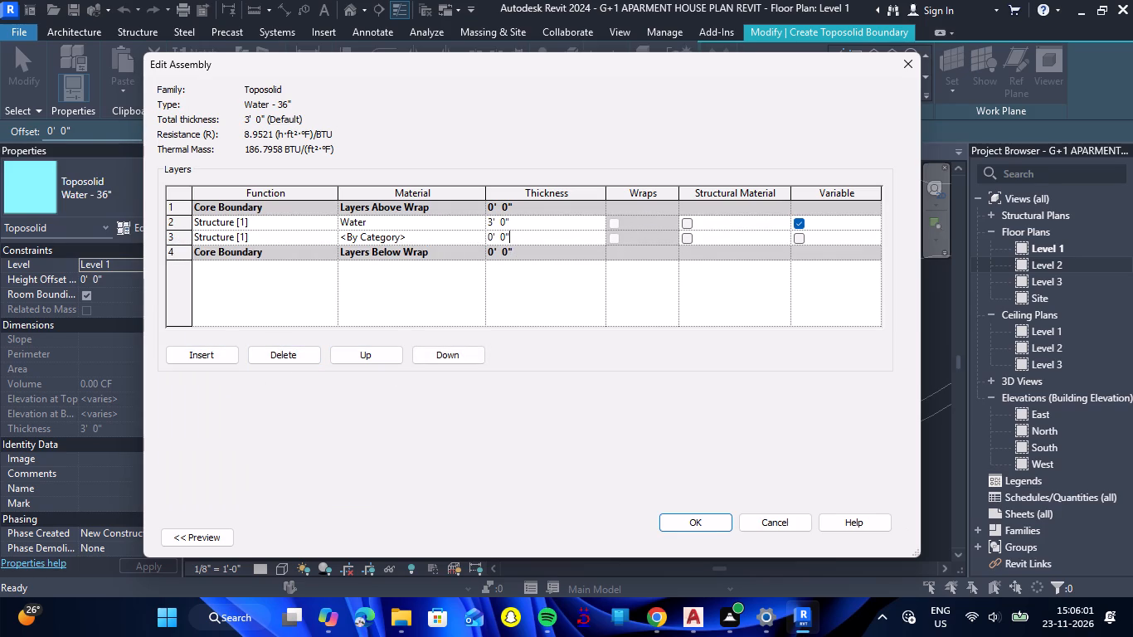
key("BackSpace")
key("BackSpace")
key("BackSpace")
key("BackSpace")
key("BackSpace")
key("BackSpace")
key("BackSpace")
key("BackSpace")
key("BackSpace")
key("BackSpace")
key("BackSpace")
key("BackSpace")
key("BackSpace")
key("BackSpace")
key("BackSpace")
type("1'")
key("Return")
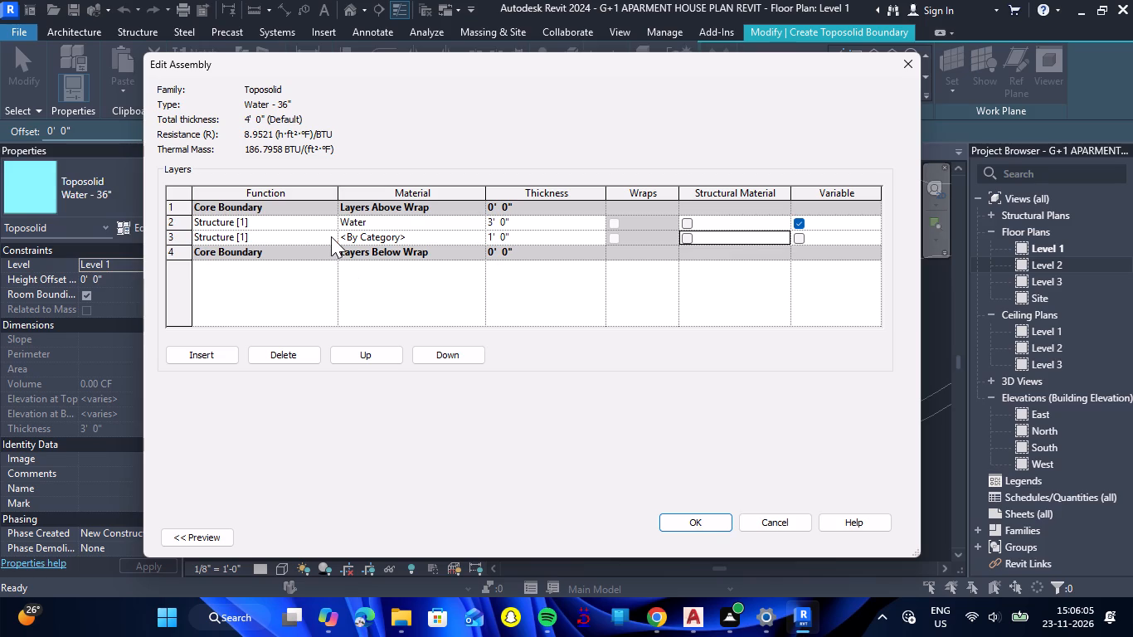
Assign the Earth material to the new bottom layer and accept the Water - 36" type changes.
left_click(331, 236)
double_click(332, 236)
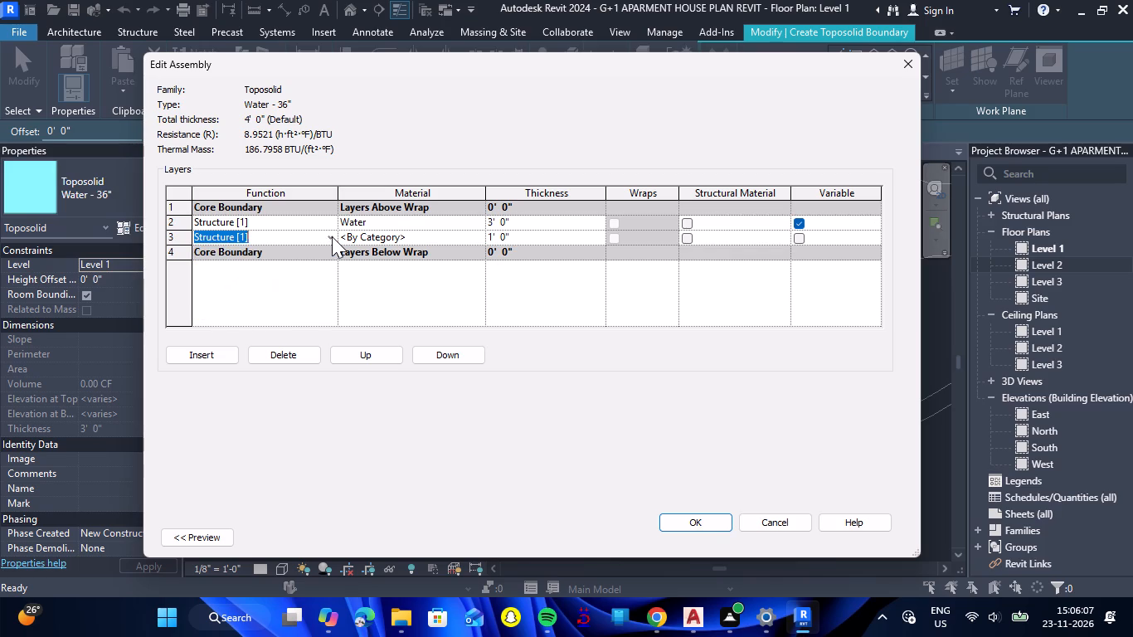
left_click(332, 236)
left_click(484, 236)
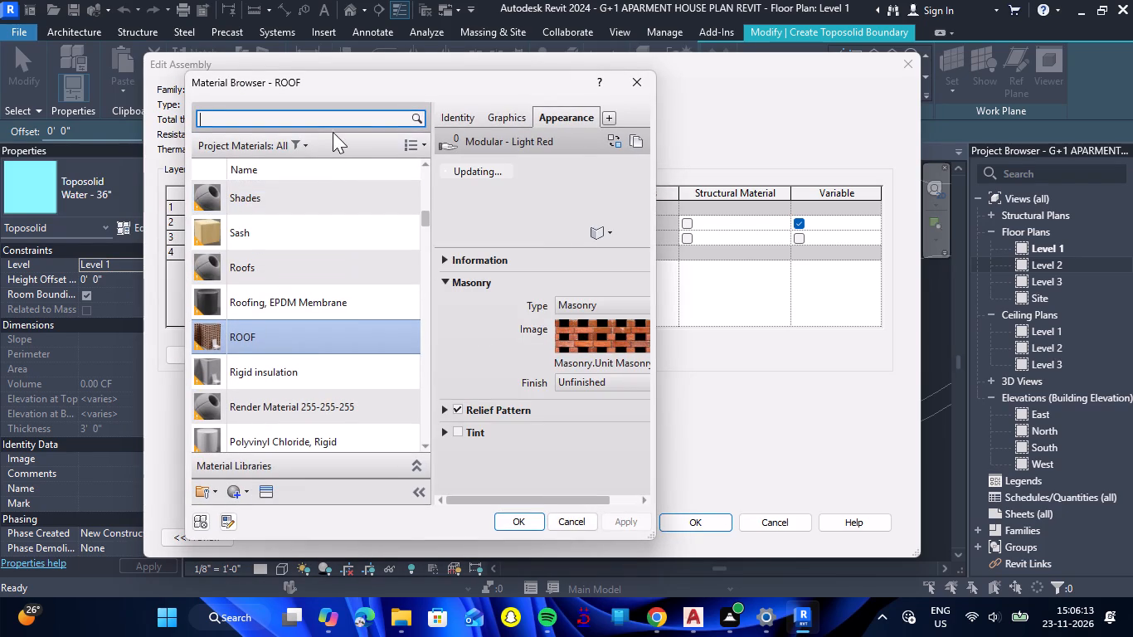
left_click(337, 123)
type("EATH")
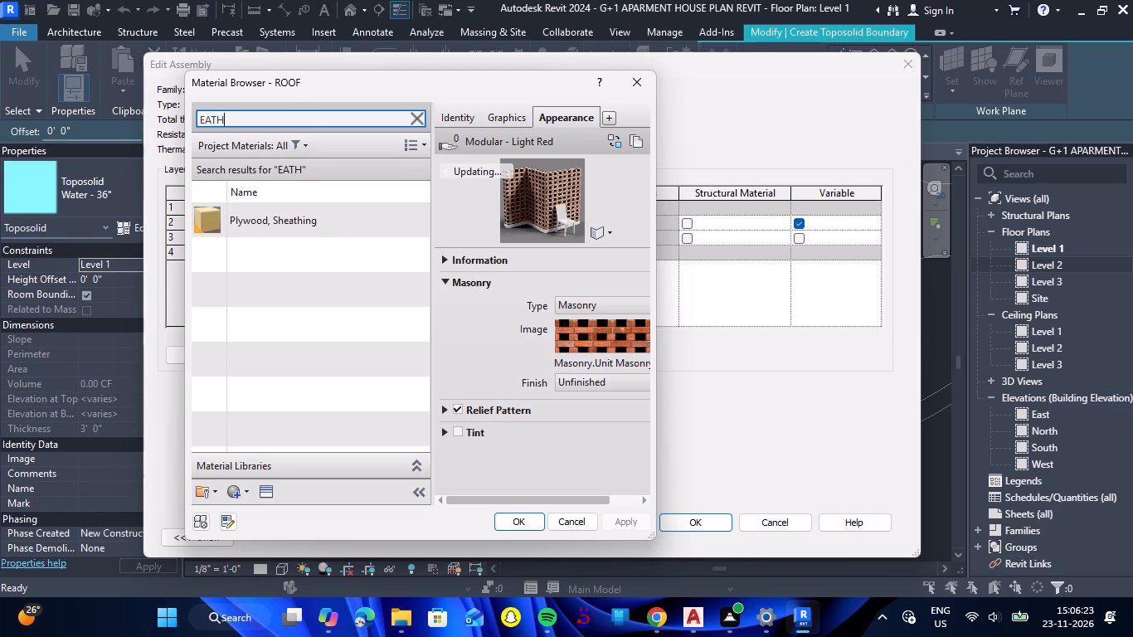
key("BackSpace")
key("BackSpace")
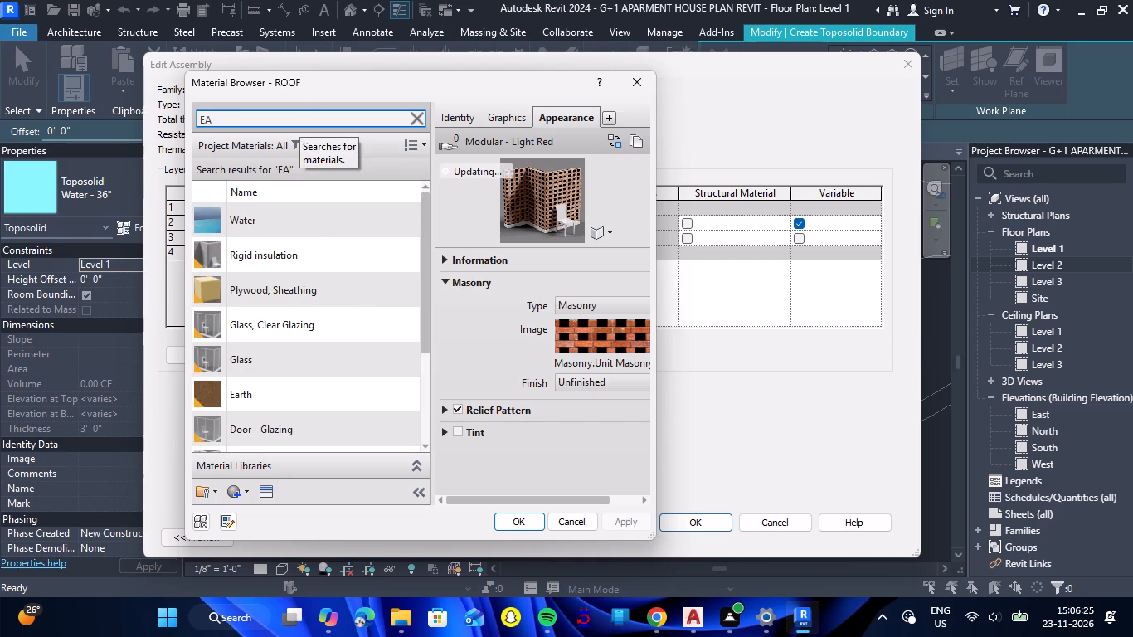
left_click(277, 403)
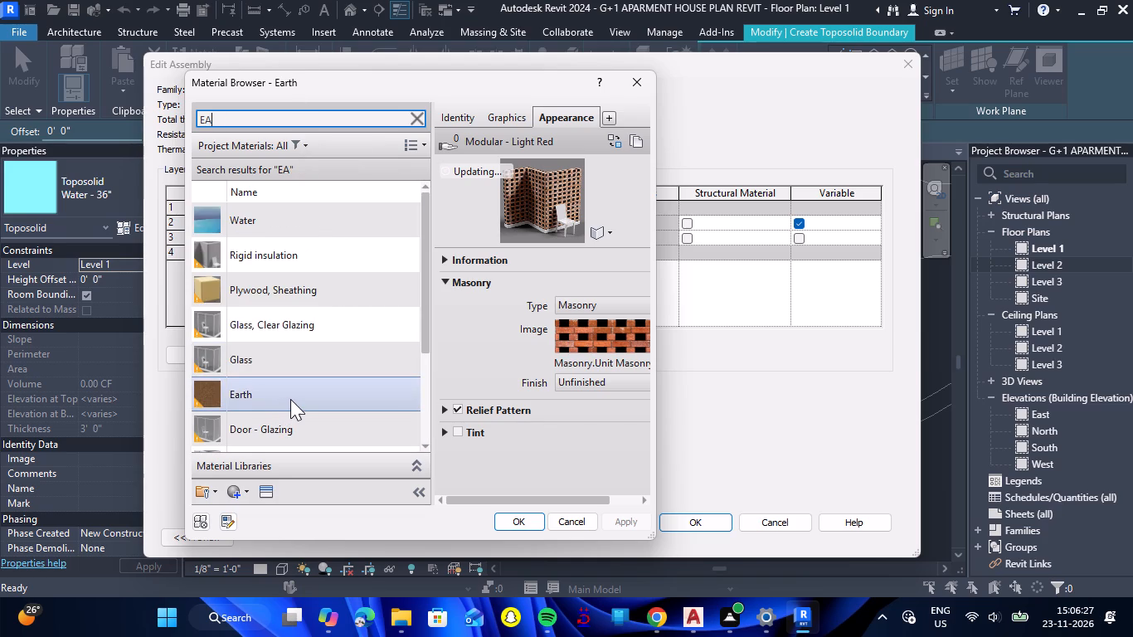
double_click(289, 405)
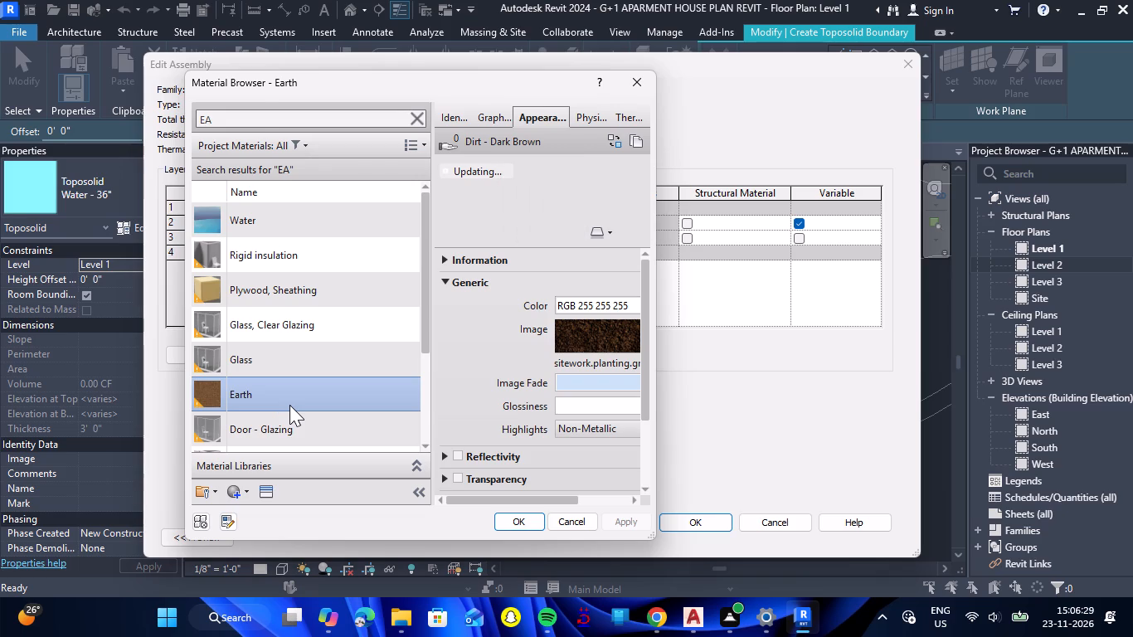
left_click(674, 515)
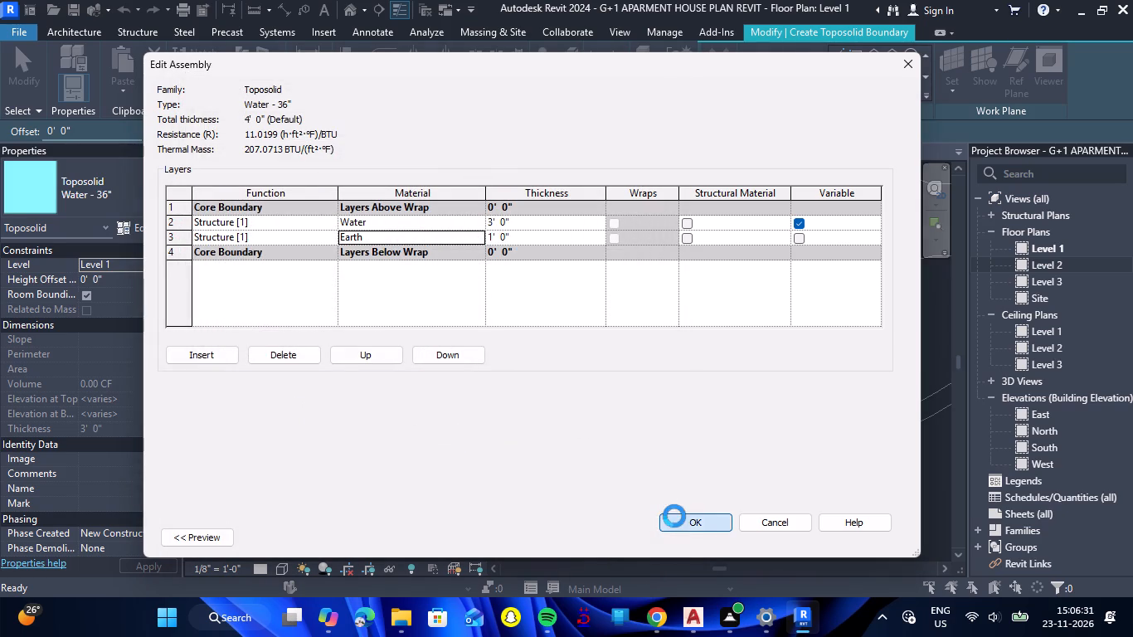
left_click(698, 530)
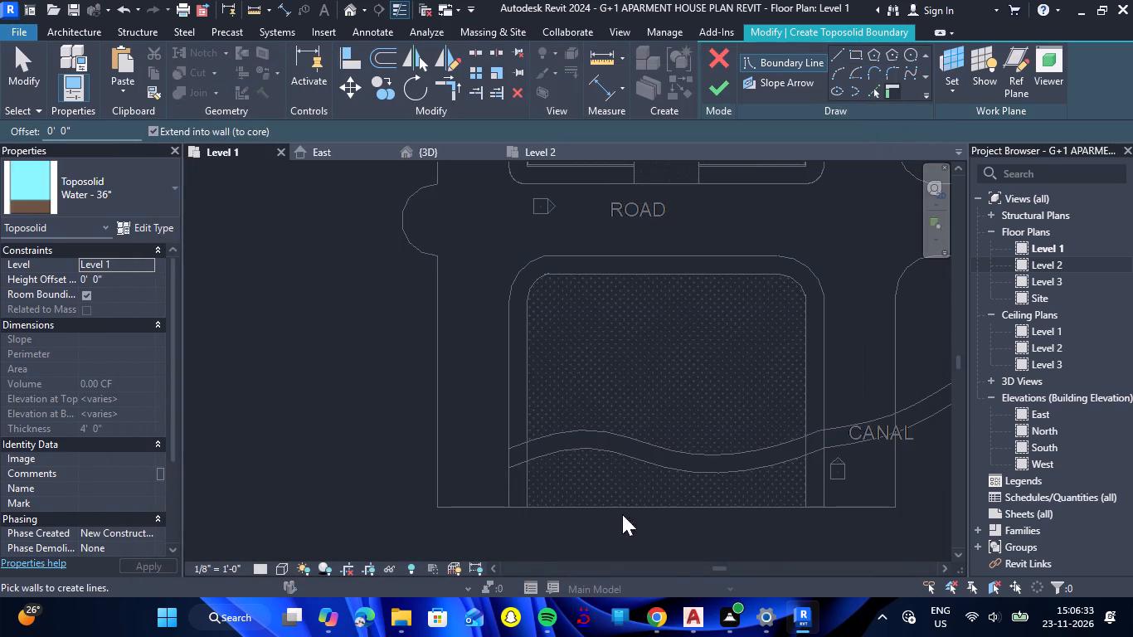
Pick the canal's two curved edges across the hatched grassland block as toposolid boundary lines.
left_click(873, 99)
scroll(517, 473, "up", 4)
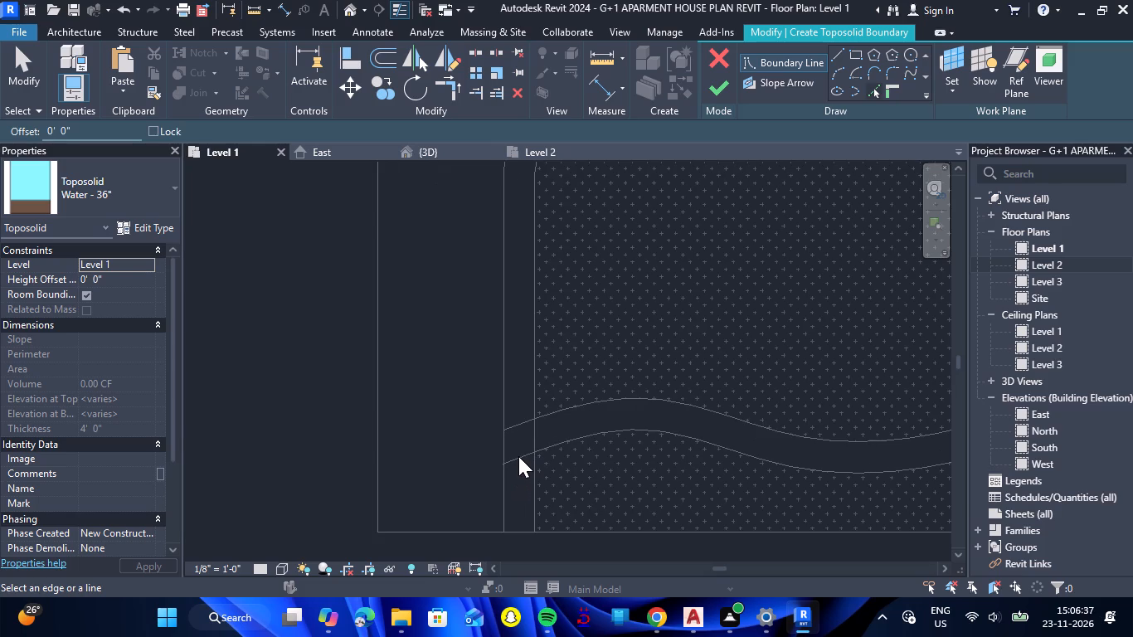
left_click(623, 401)
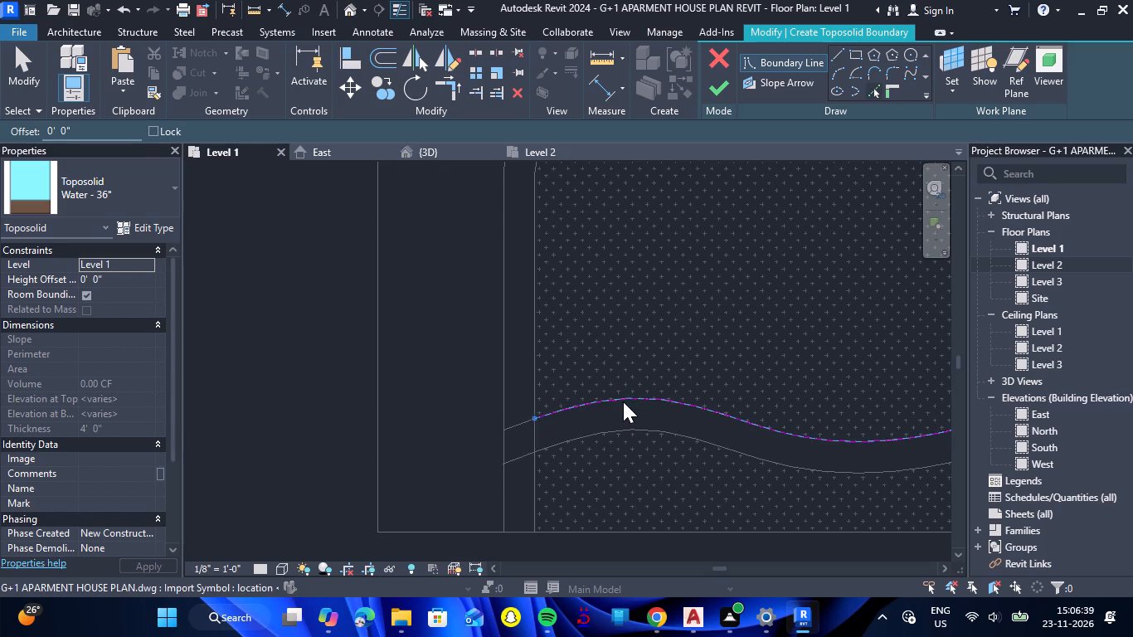
scroll(546, 400, "down", 3)
left_click(636, 420)
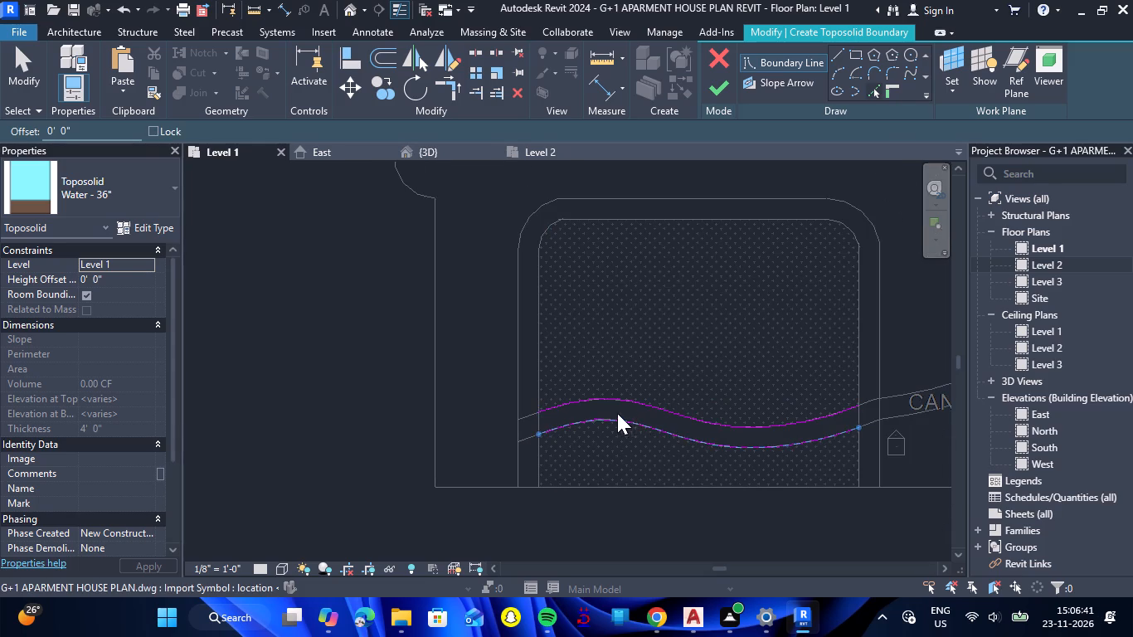
Draw a short straight boundary line from the upper canal edge's endpoint across the canal's far east end.
scroll(615, 413, "down", 4)
scroll(812, 408, "up", 6)
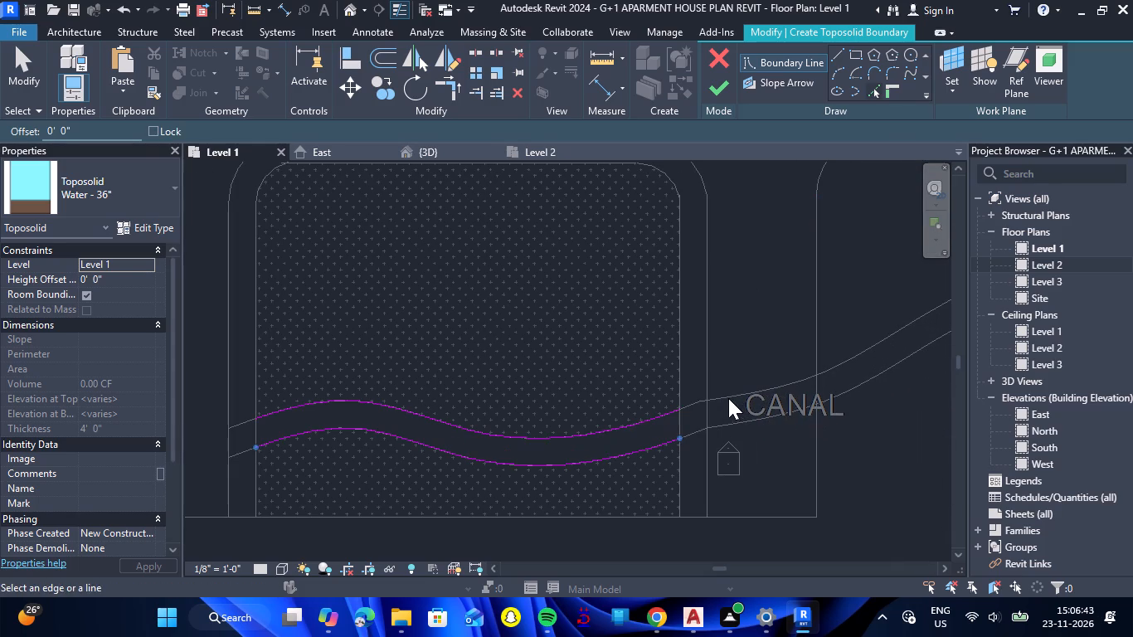
scroll(660, 393, "down", 3)
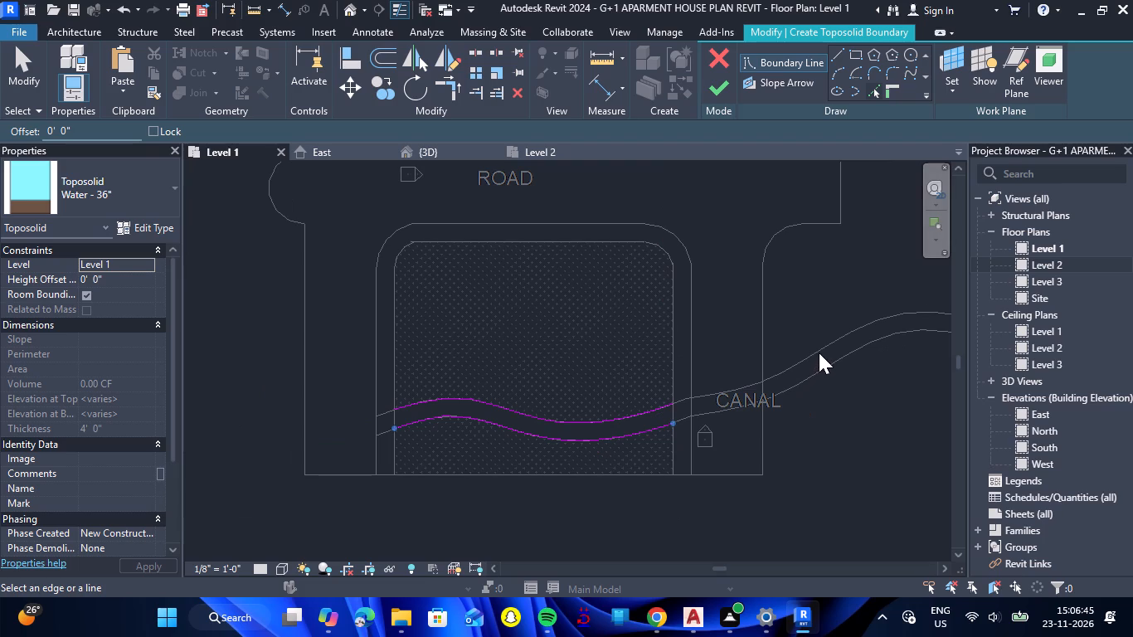
left_click(819, 352)
scroll(608, 336, "down", 6)
scroll(790, 328, "up", 4)
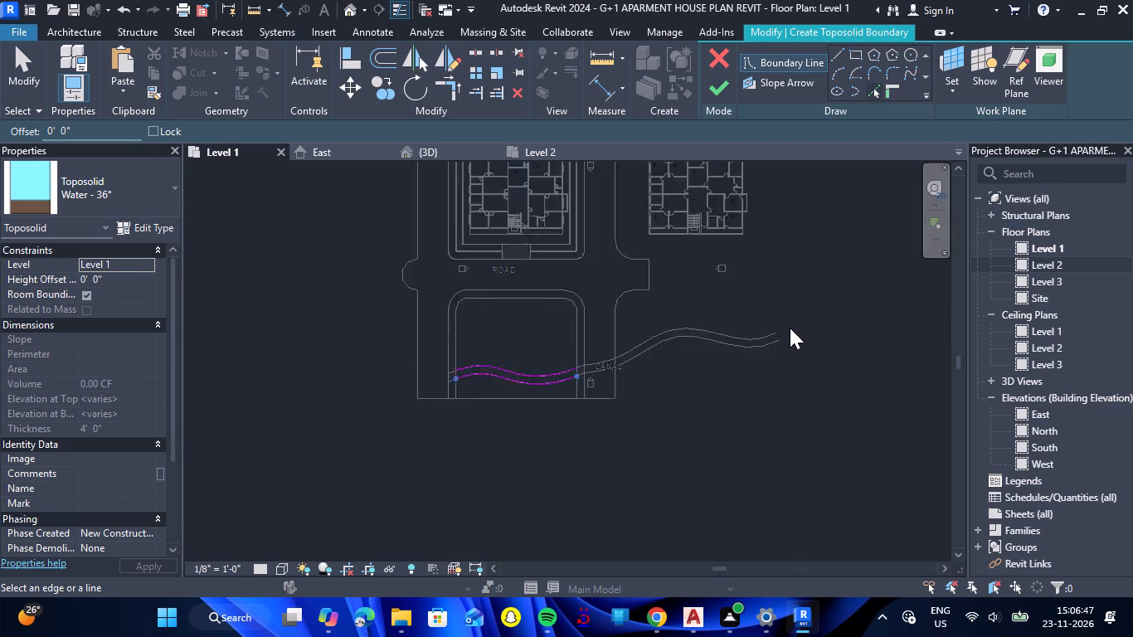
scroll(790, 328, "up", 4)
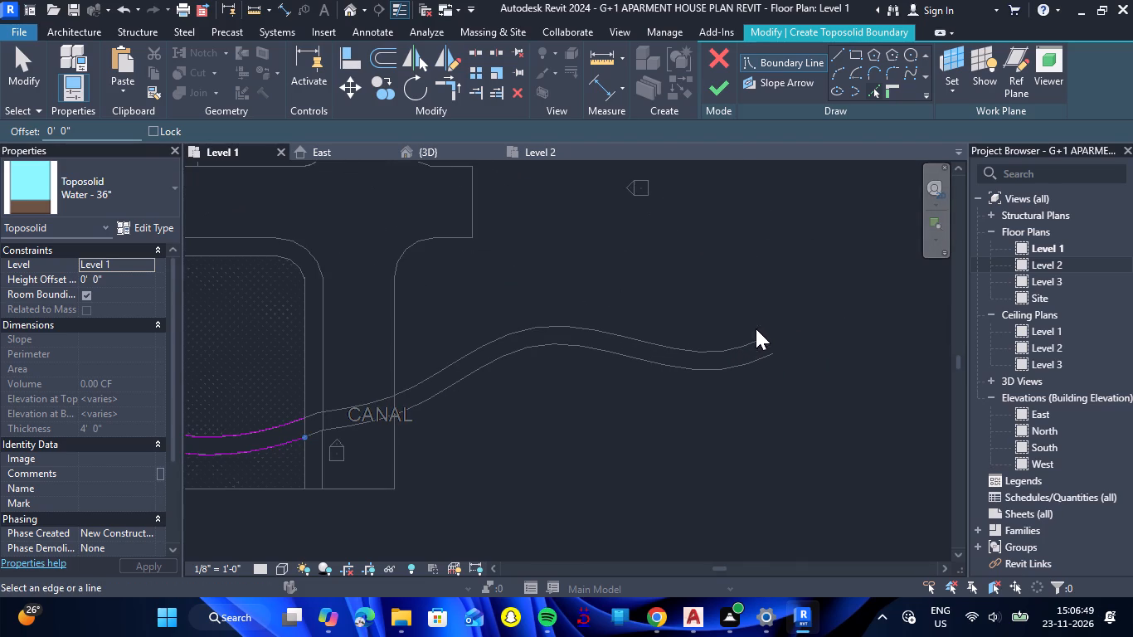
left_click(839, 52)
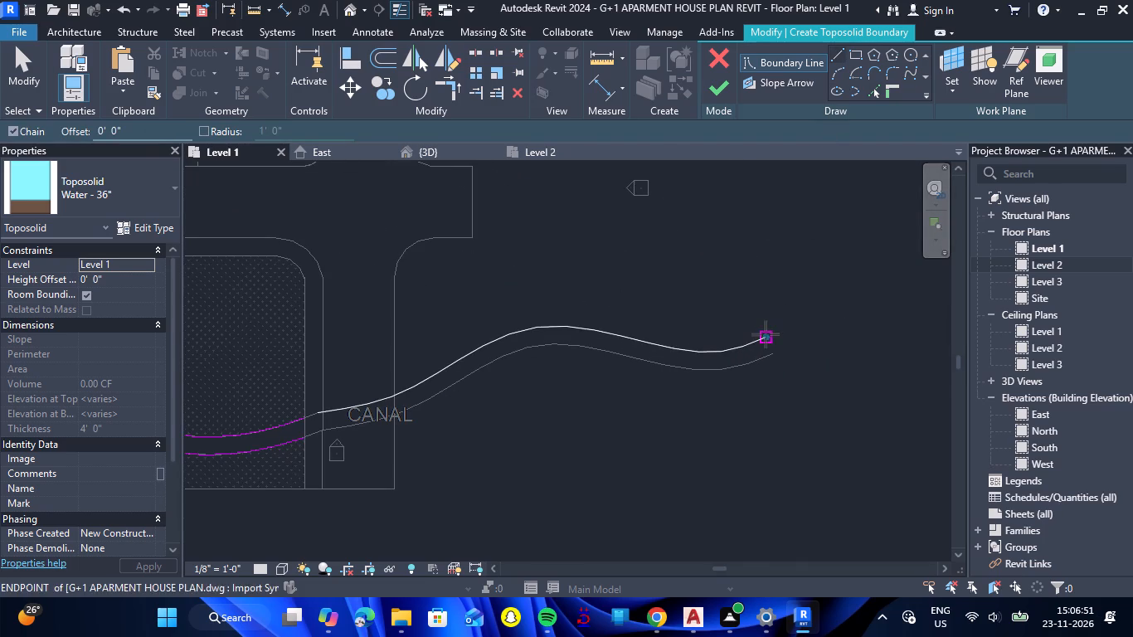
left_click(766, 335)
left_click(776, 352)
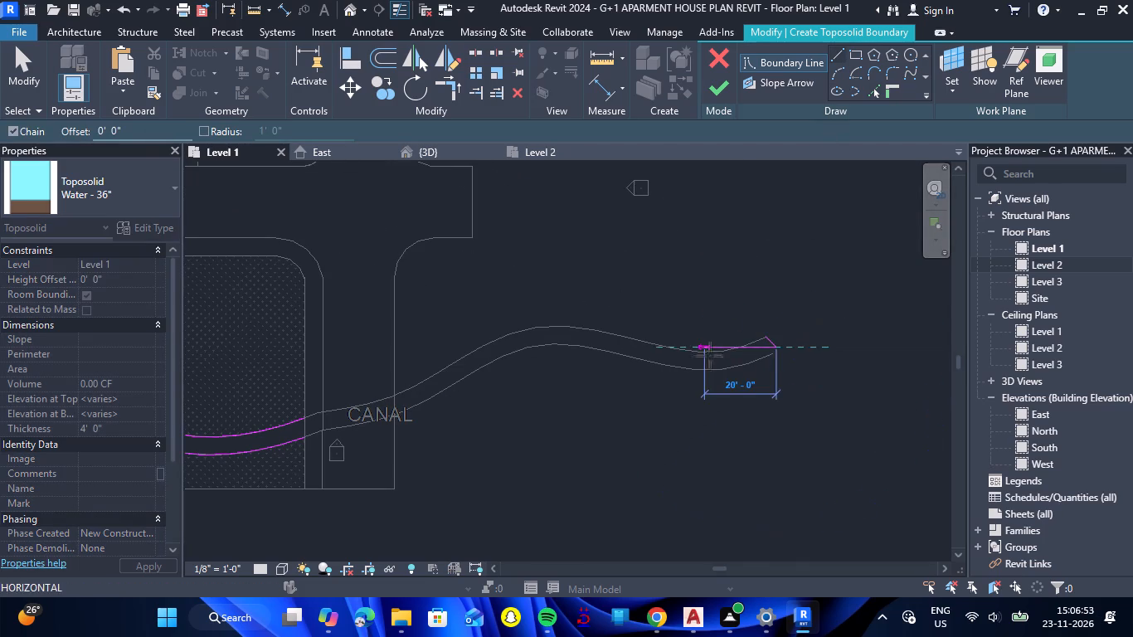
key("Escape")
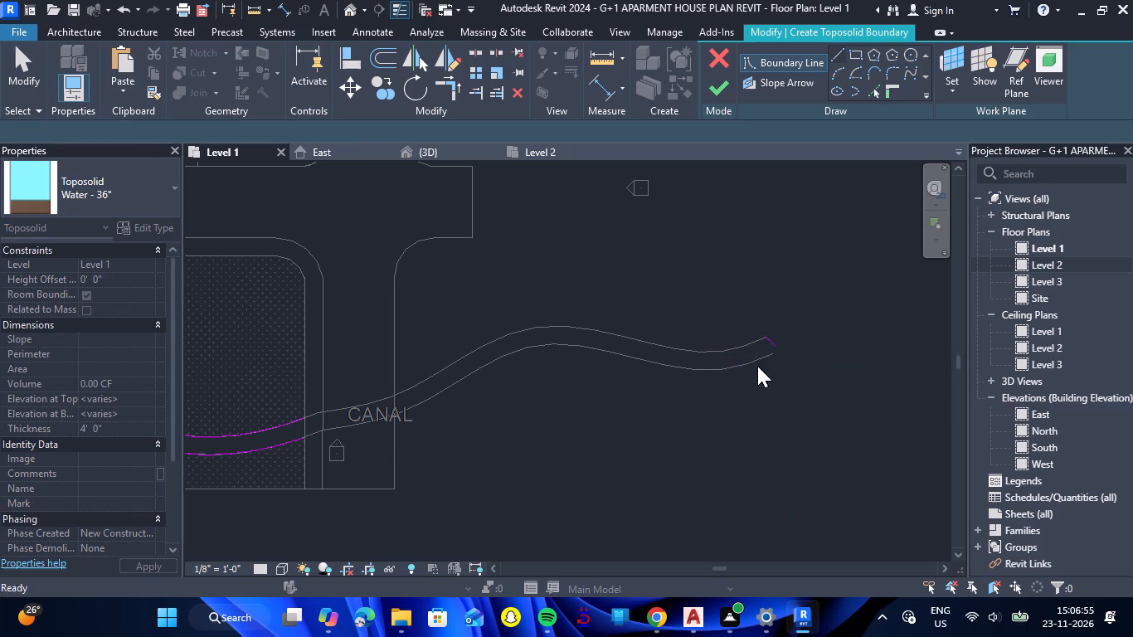
scroll(784, 353, "up", 5)
key("Escape")
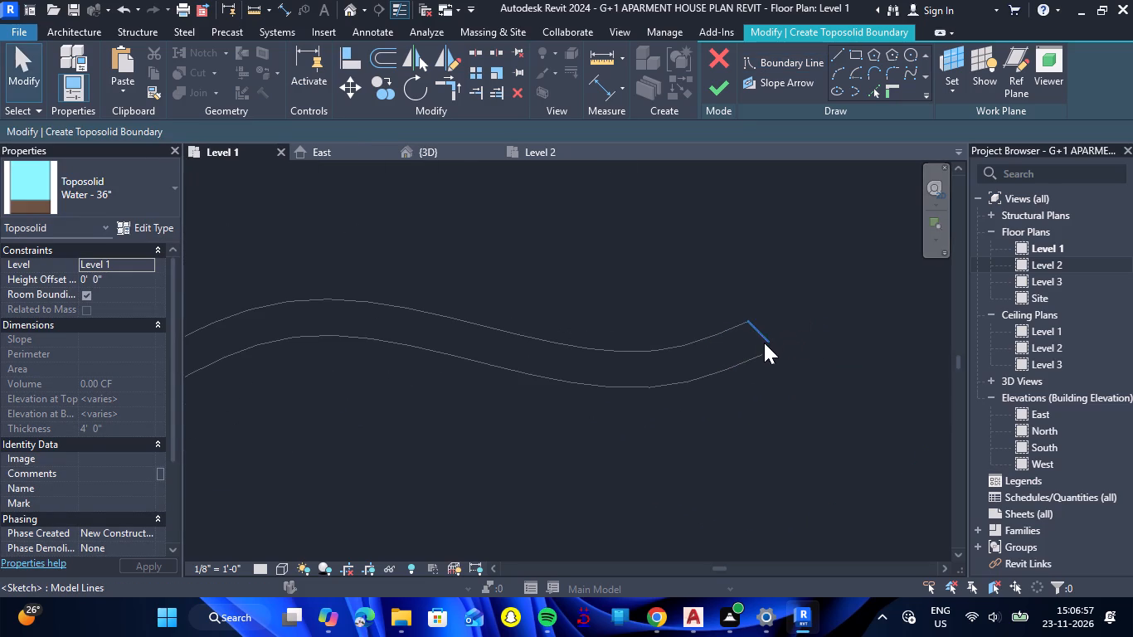
Move the end line's lower endpoint onto the end of the lower canal edge, making the line about 5'-0" long.
left_click(766, 340)
left_click_drag(769, 342, 763, 353)
scroll(770, 359, "up", 4)
key("Escape")
scroll(757, 346, "up", 3)
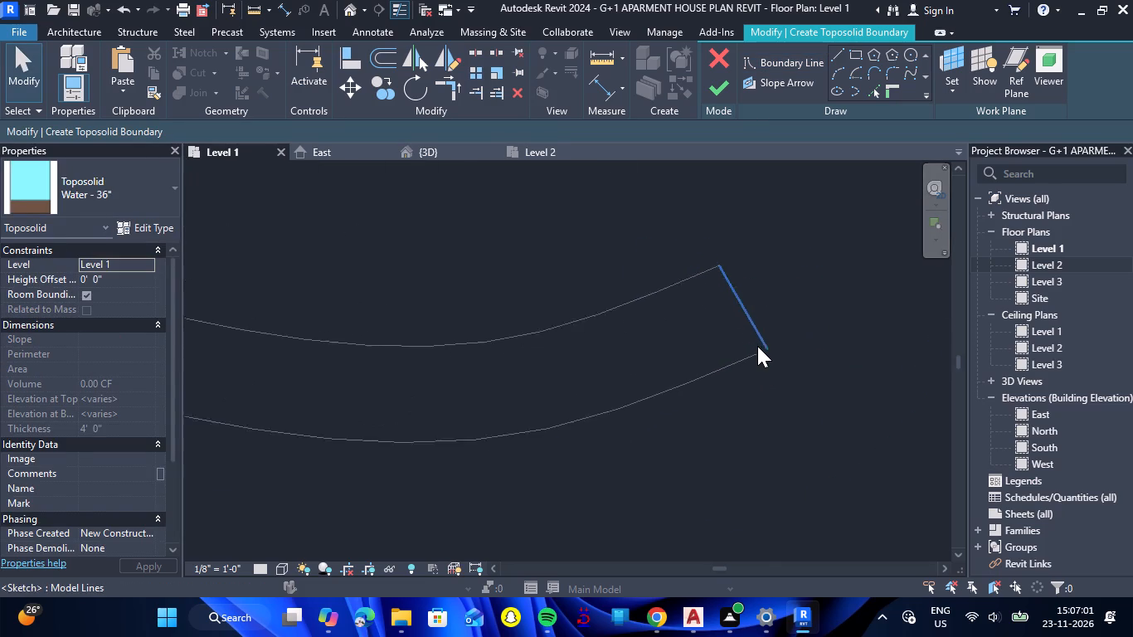
scroll(757, 346, "up", 2)
left_click(762, 343)
left_click_drag(771, 349, 759, 357)
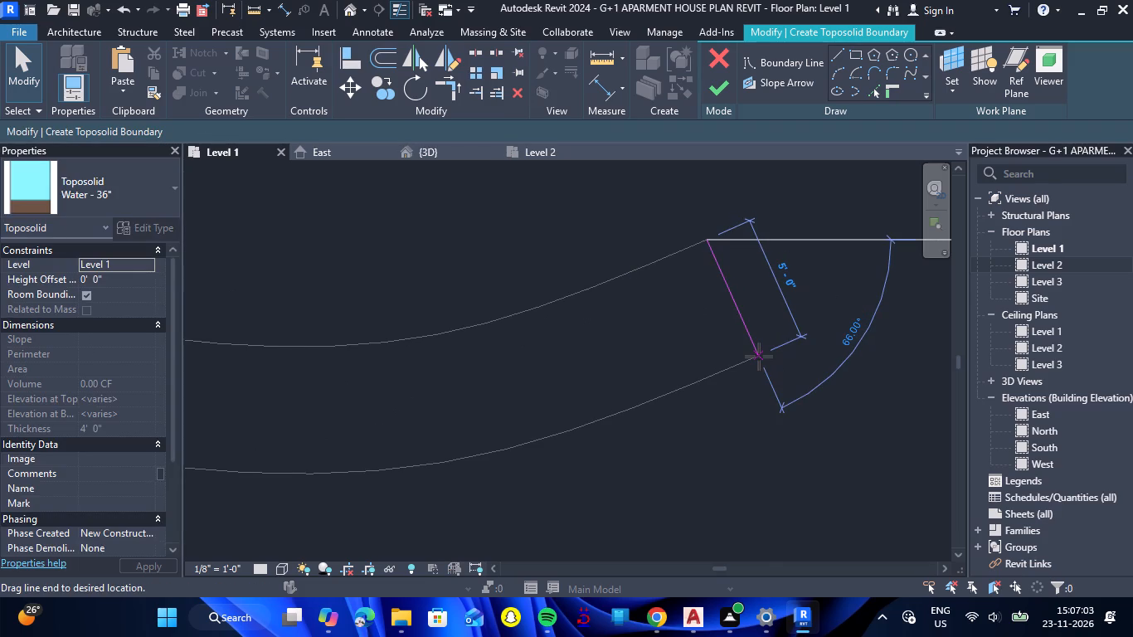
left_click_drag(759, 357, 756, 359)
key("Escape")
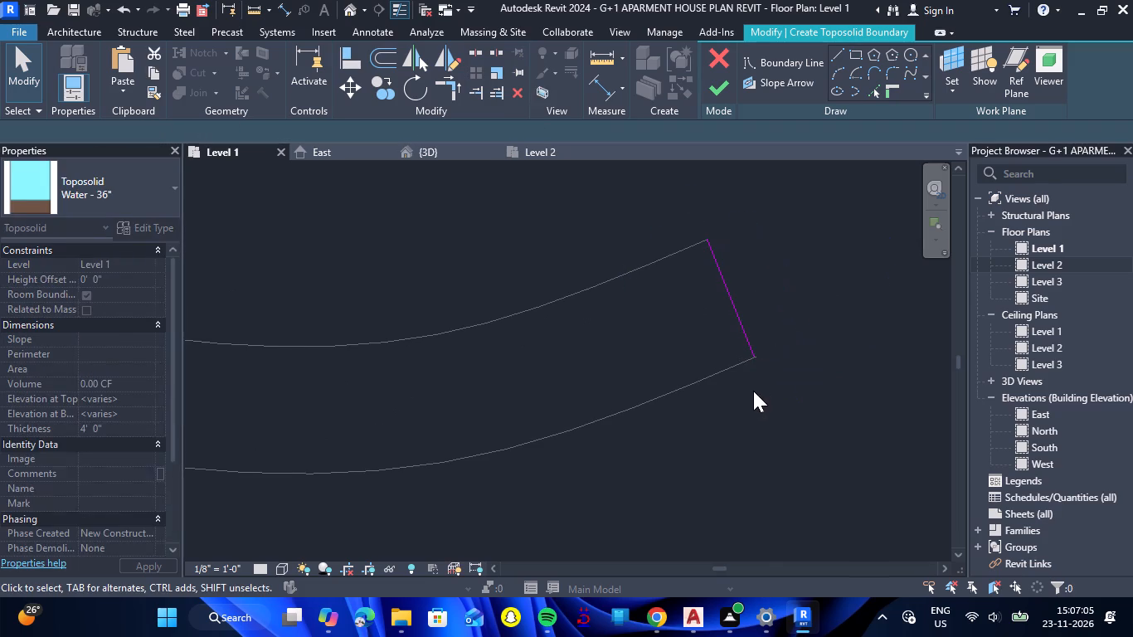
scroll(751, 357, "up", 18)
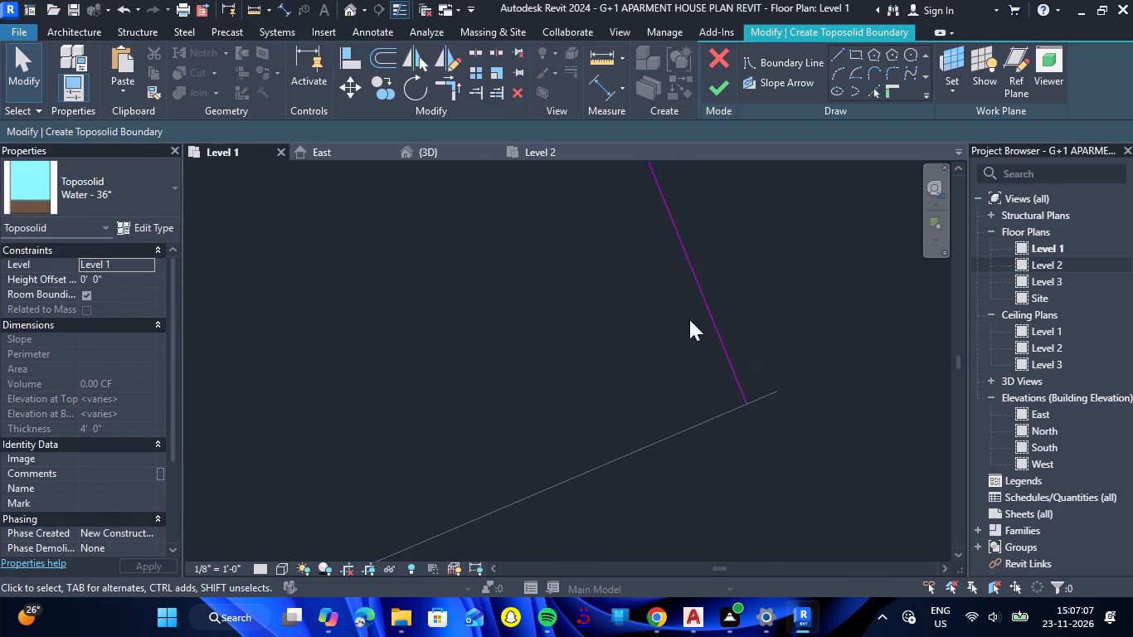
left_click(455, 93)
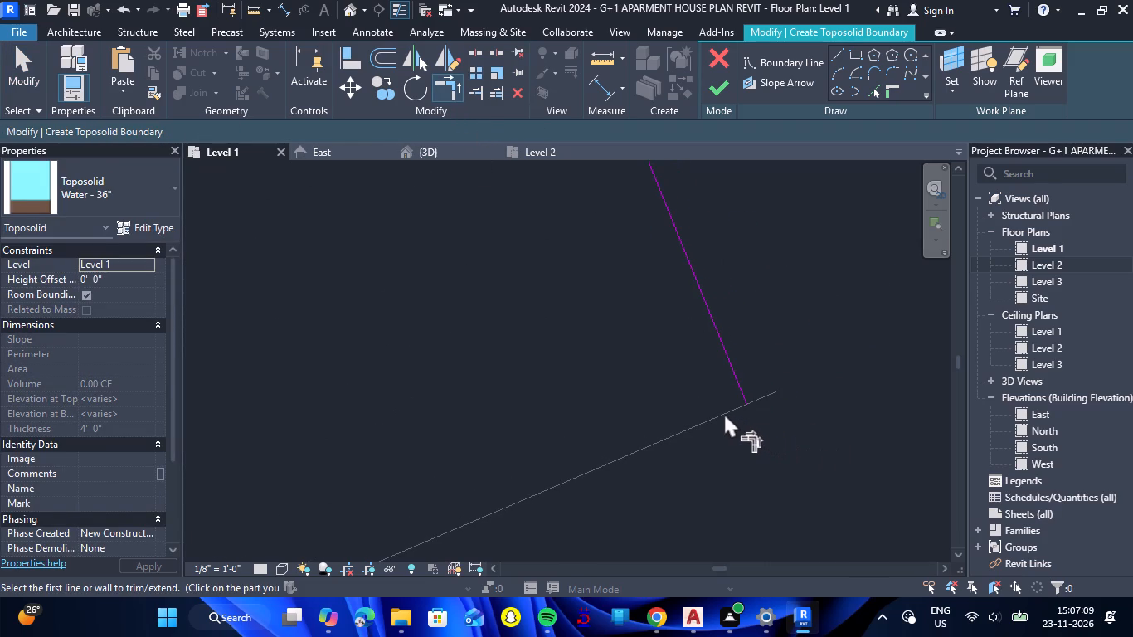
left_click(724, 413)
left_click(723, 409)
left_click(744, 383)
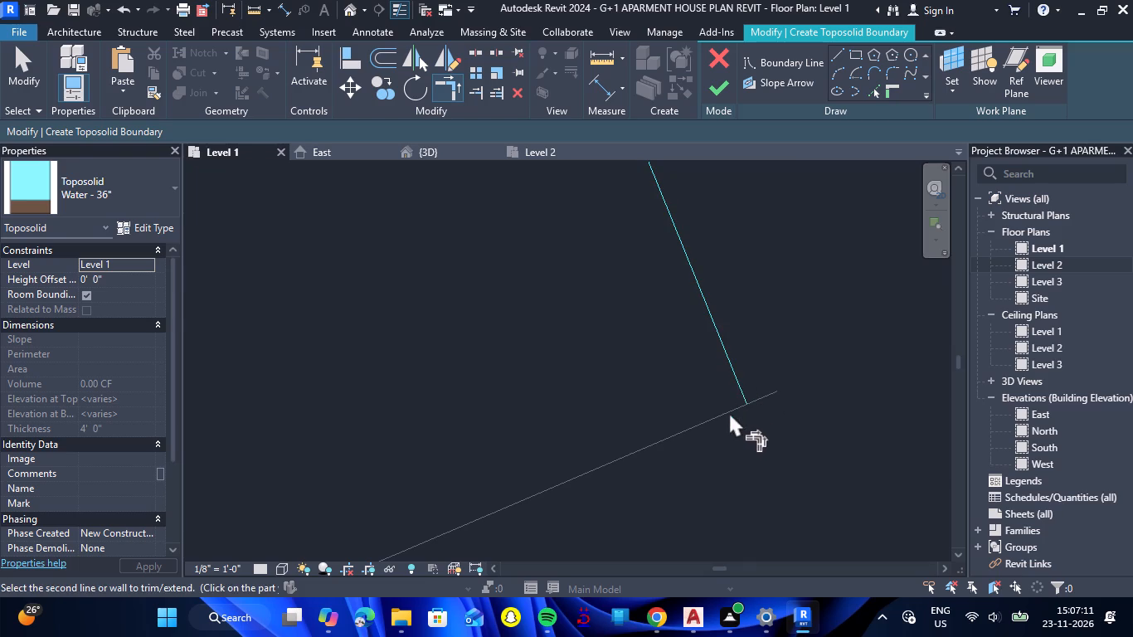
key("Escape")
Move the canal's east end line along the lower canal edge until its lower endpoint meets that edge's end.
left_click(746, 393)
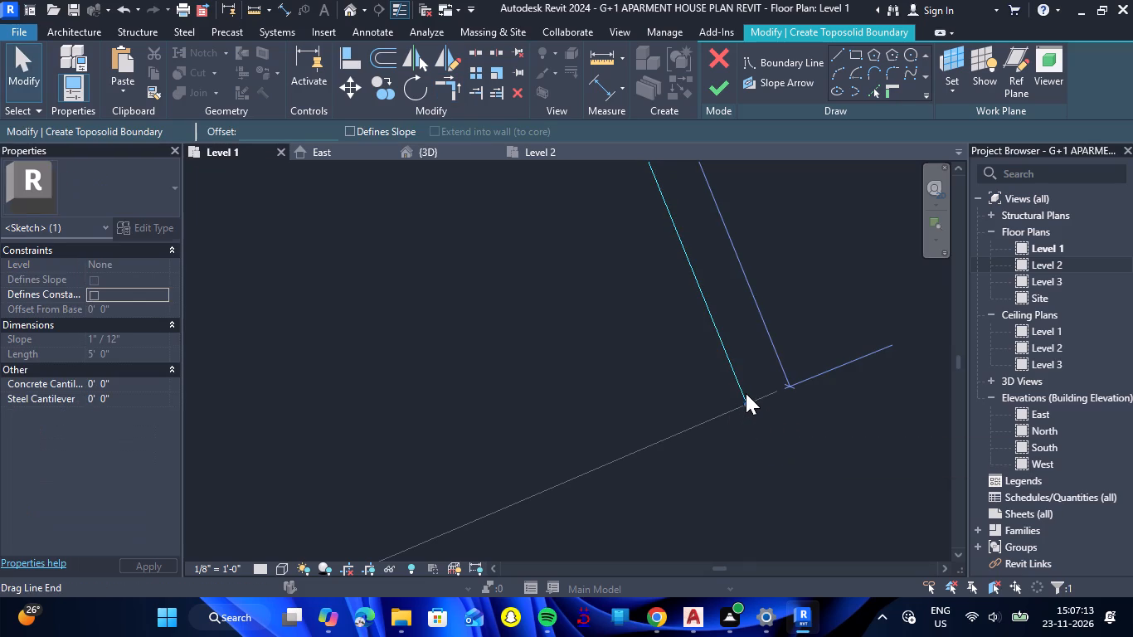
left_click_drag(747, 405, 764, 401)
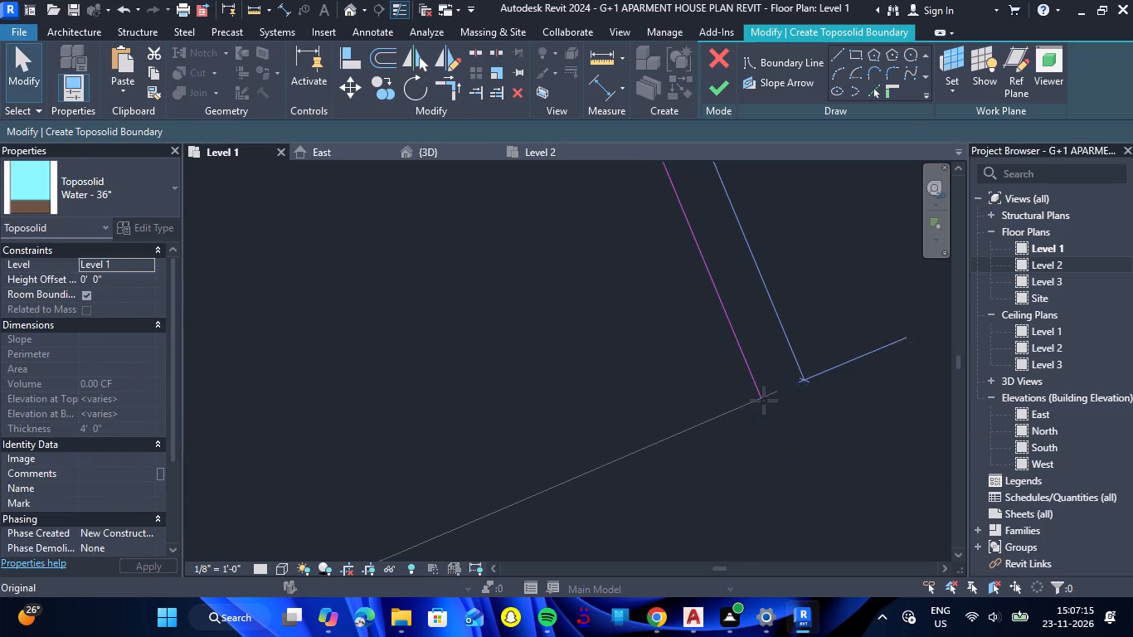
left_click_drag(764, 401, 774, 391)
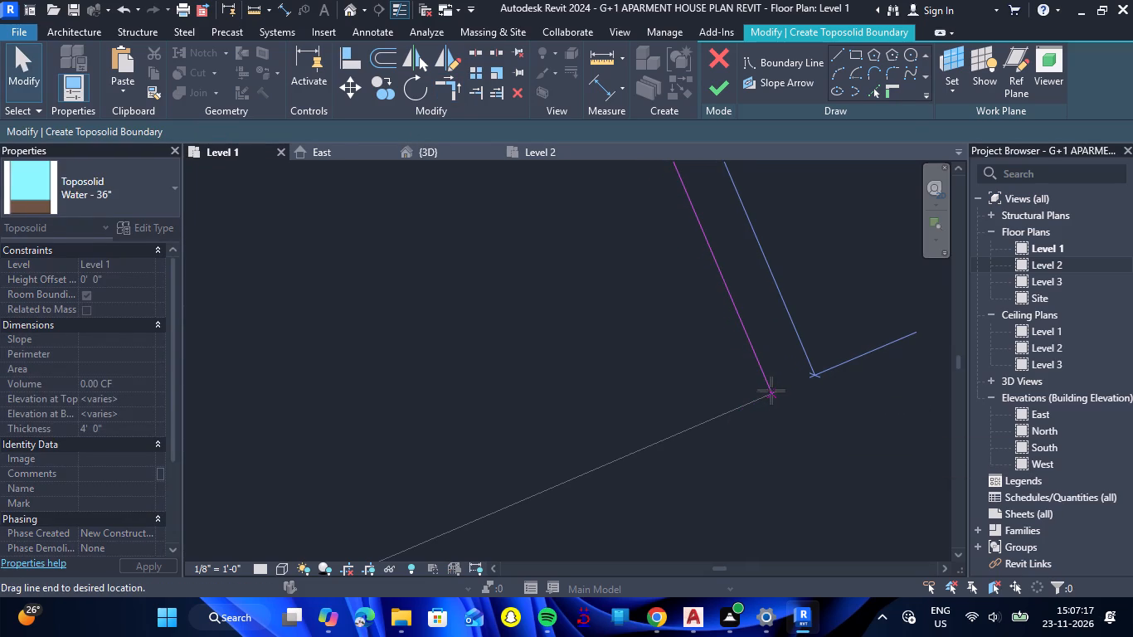
key("Escape")
scroll(772, 415, "down", 7)
scroll(773, 410, "down", 15)
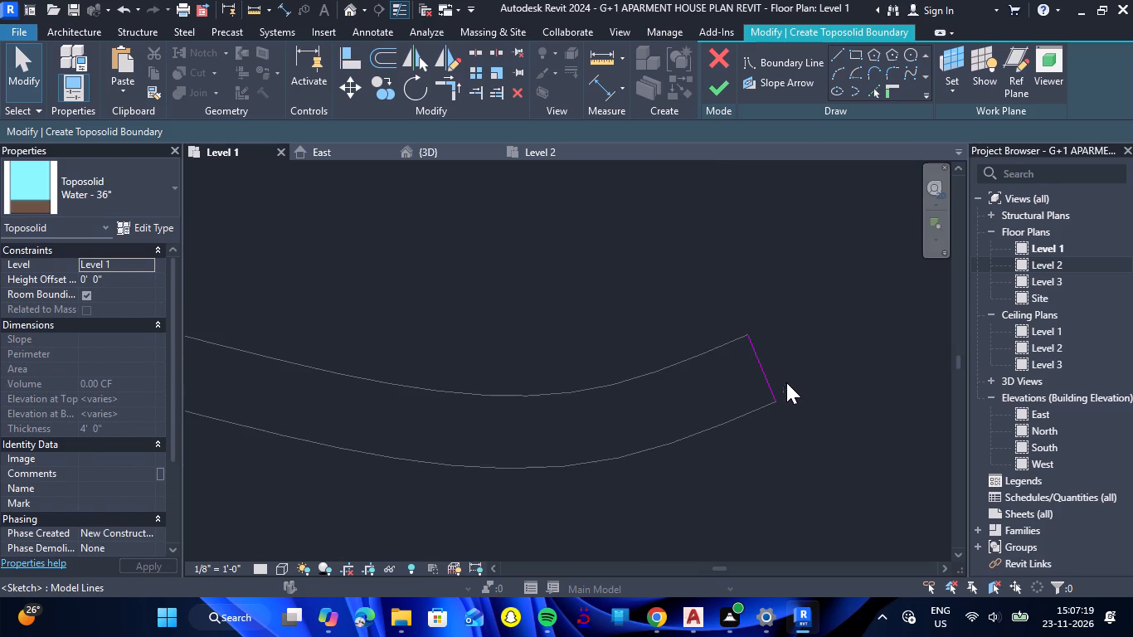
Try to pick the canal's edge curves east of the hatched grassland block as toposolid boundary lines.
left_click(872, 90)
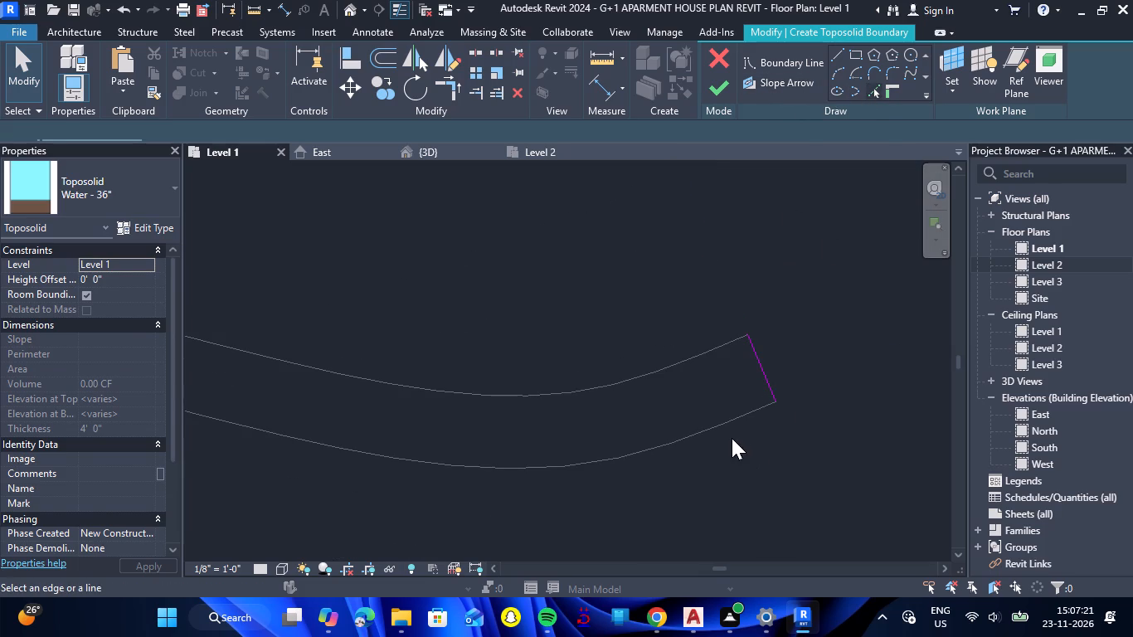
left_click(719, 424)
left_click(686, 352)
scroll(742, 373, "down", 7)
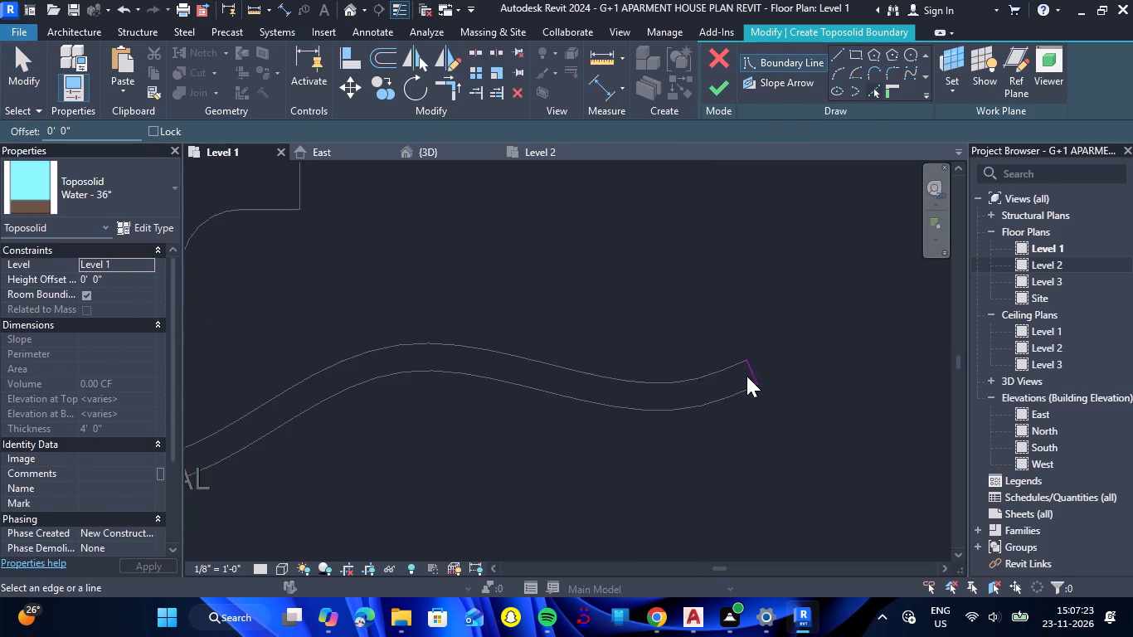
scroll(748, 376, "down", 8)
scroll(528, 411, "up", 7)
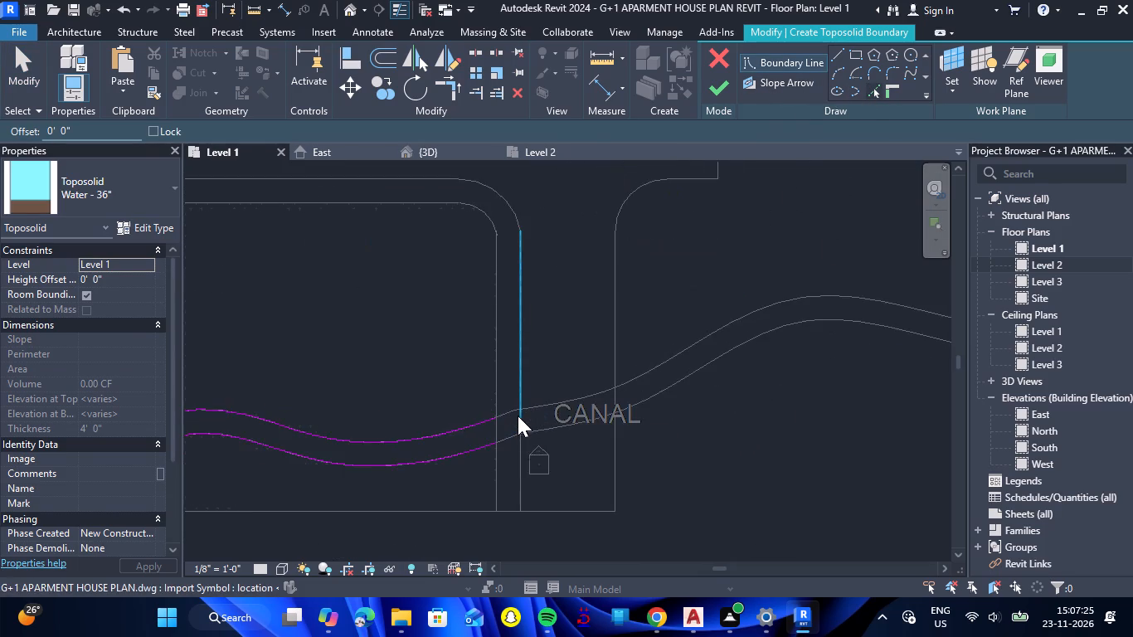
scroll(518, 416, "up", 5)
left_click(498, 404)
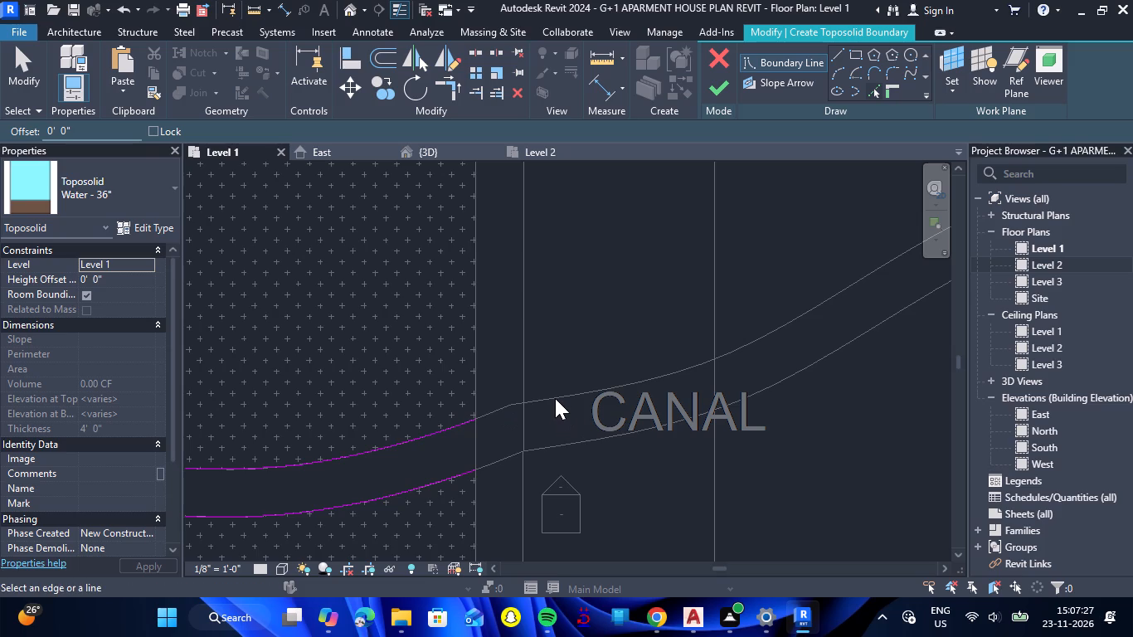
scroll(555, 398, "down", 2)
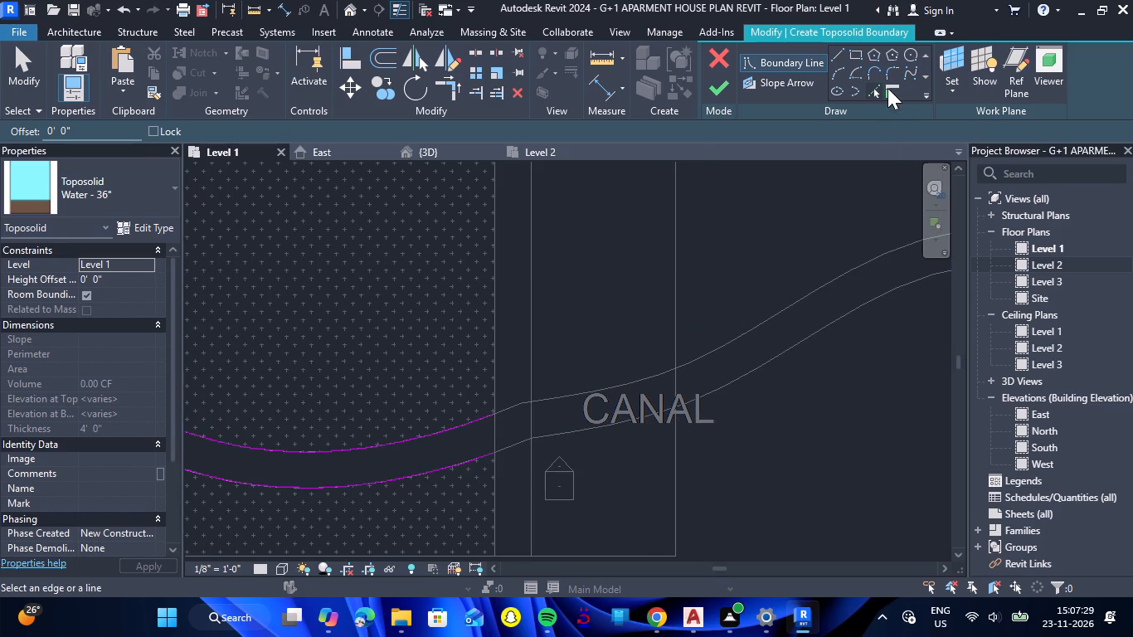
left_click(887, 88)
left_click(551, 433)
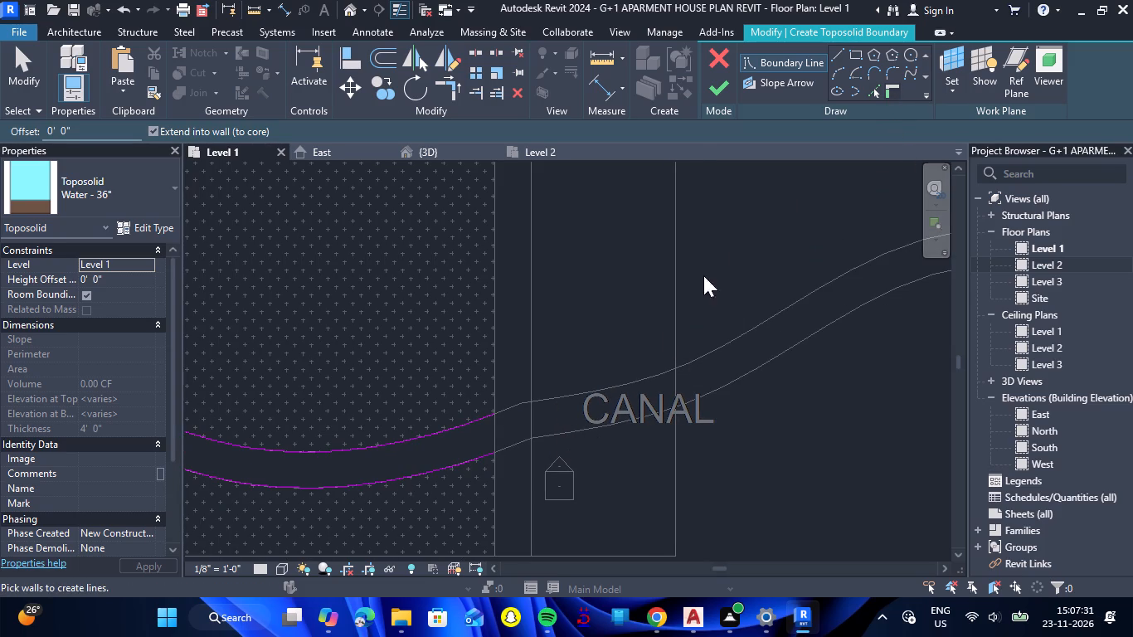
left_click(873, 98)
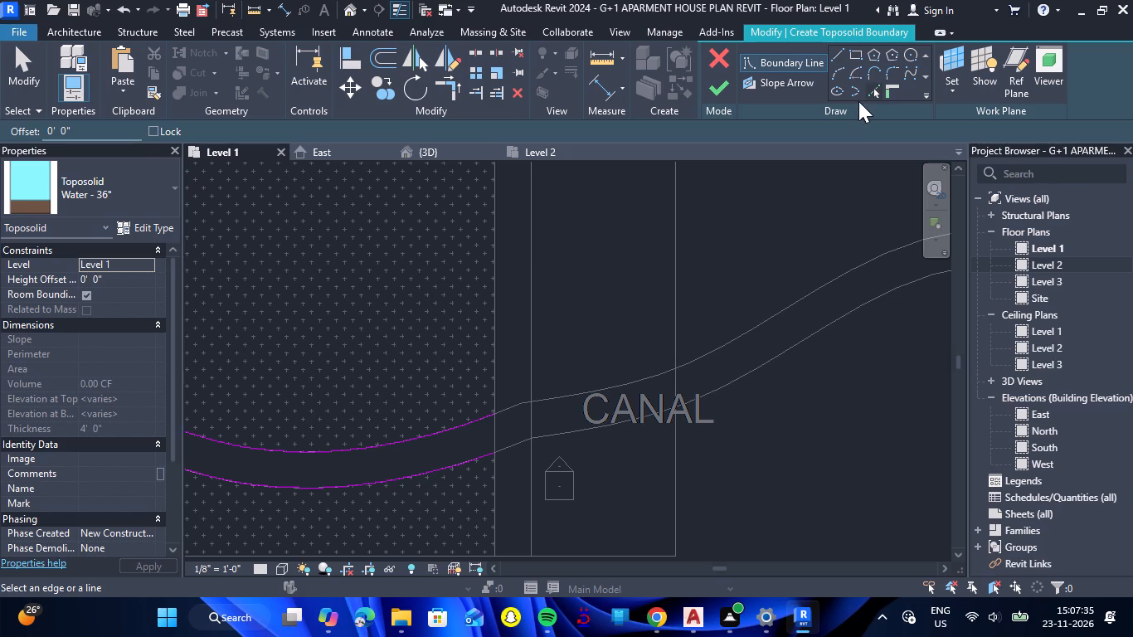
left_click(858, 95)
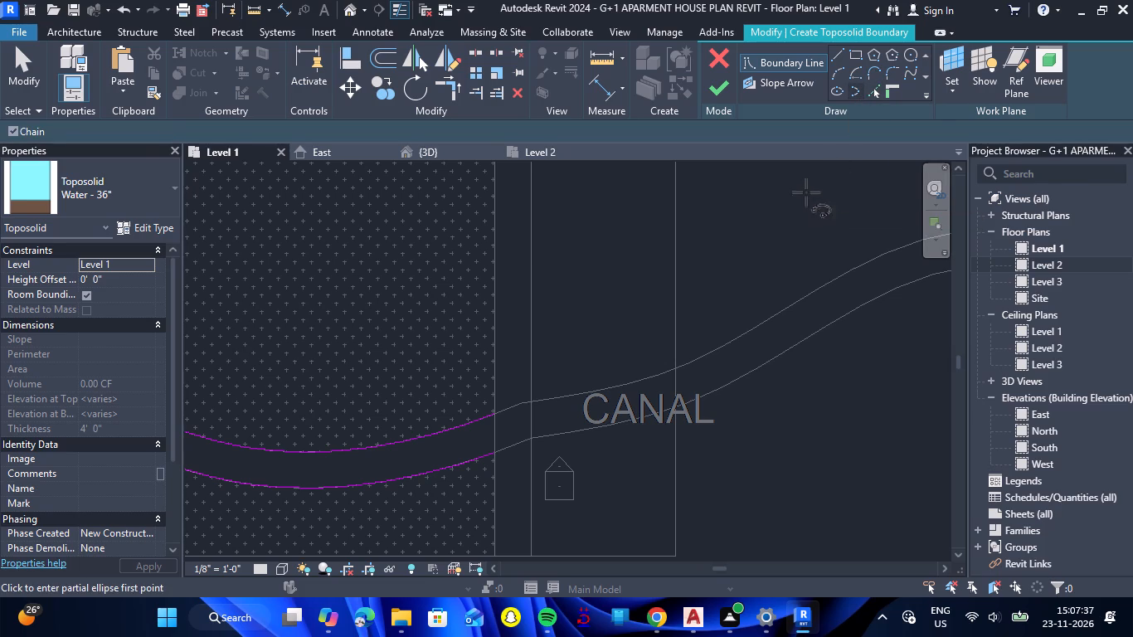
Sketch a spline about 5'-3" long from the lower boundary curve's end at the grassland edge to the canal edge's nearby bend.
left_click(912, 73)
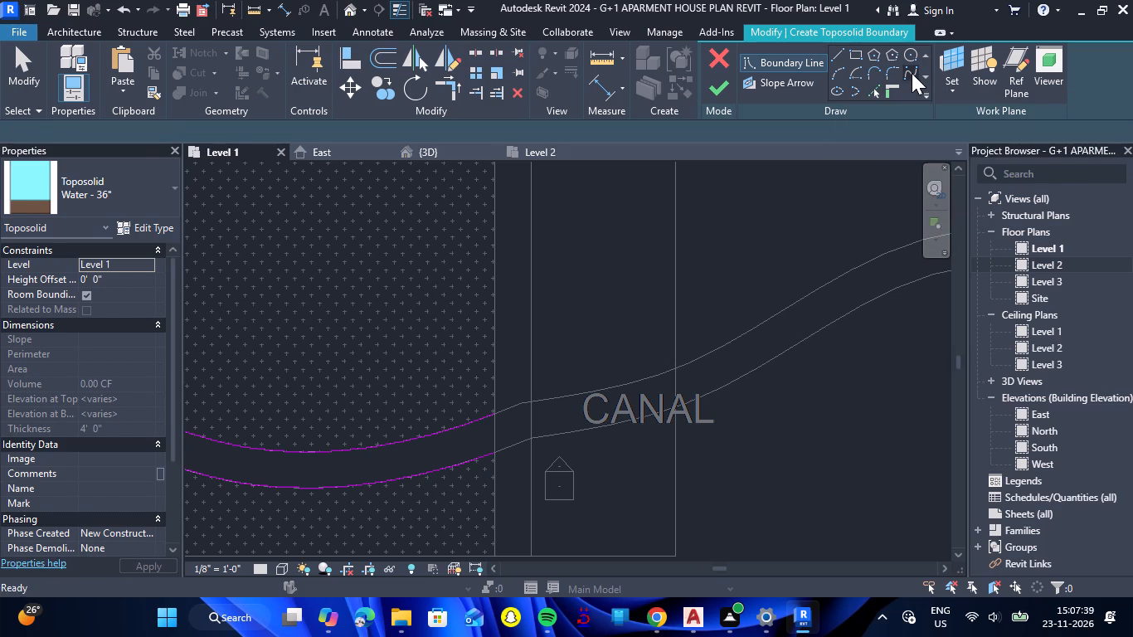
left_click(495, 453)
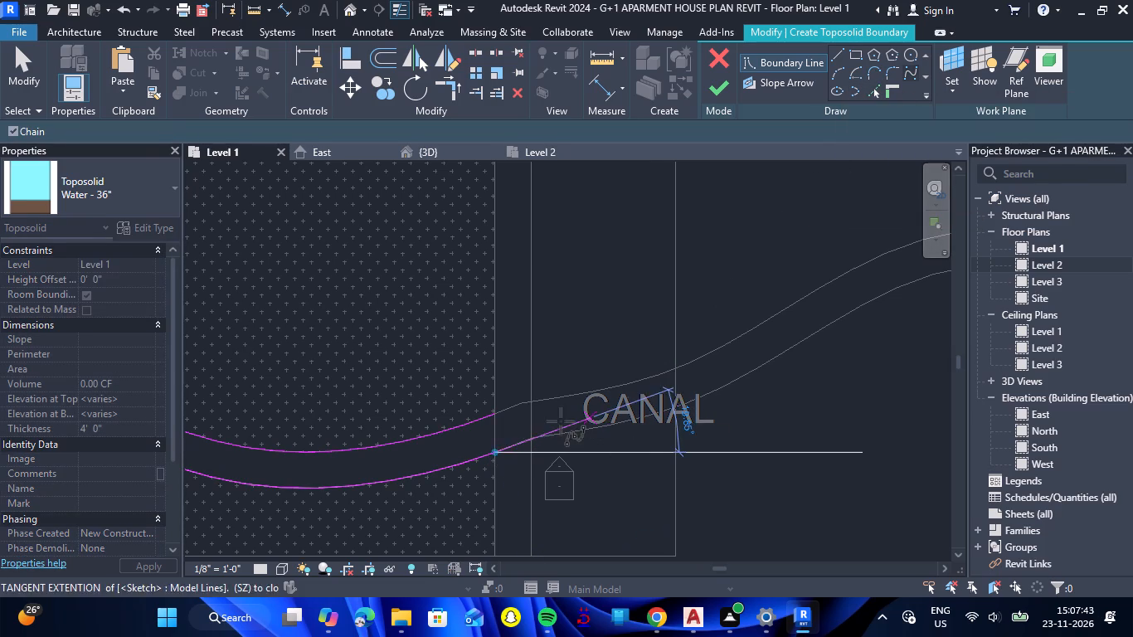
left_click(529, 440)
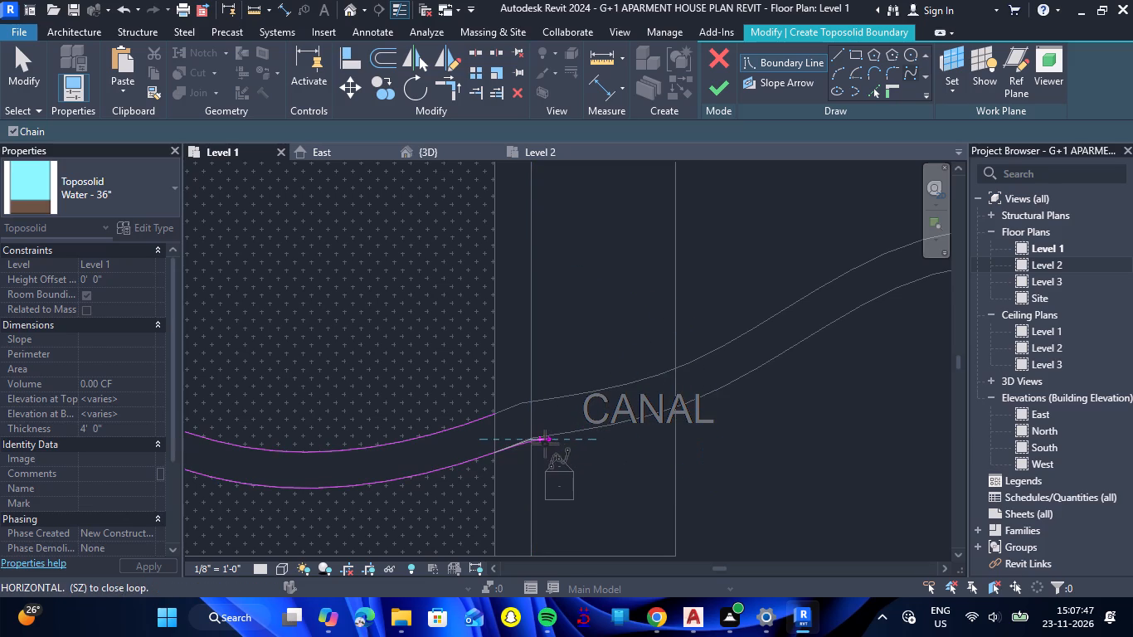
scroll(530, 443, "up", 12)
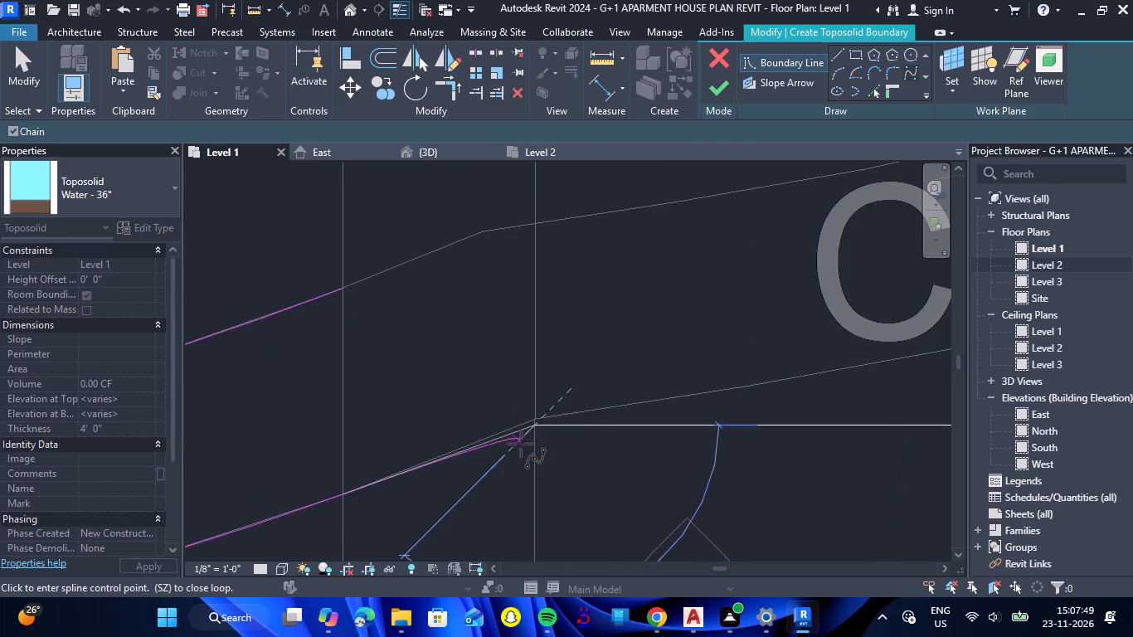
scroll(533, 435, "up", 5)
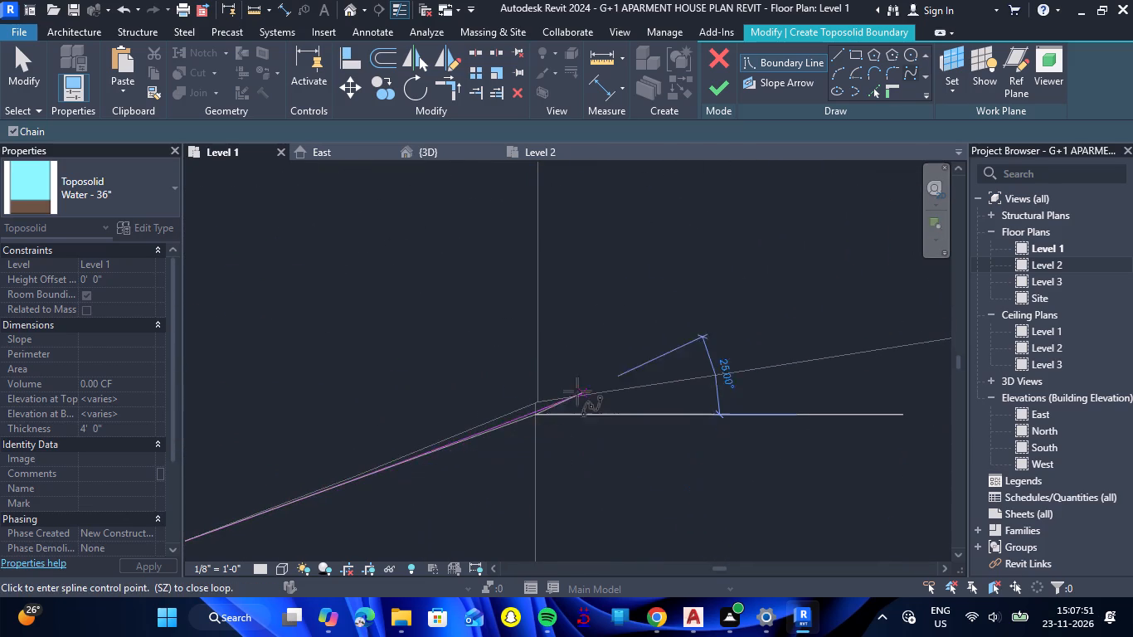
left_click(534, 404)
scroll(580, 386, "down", 2)
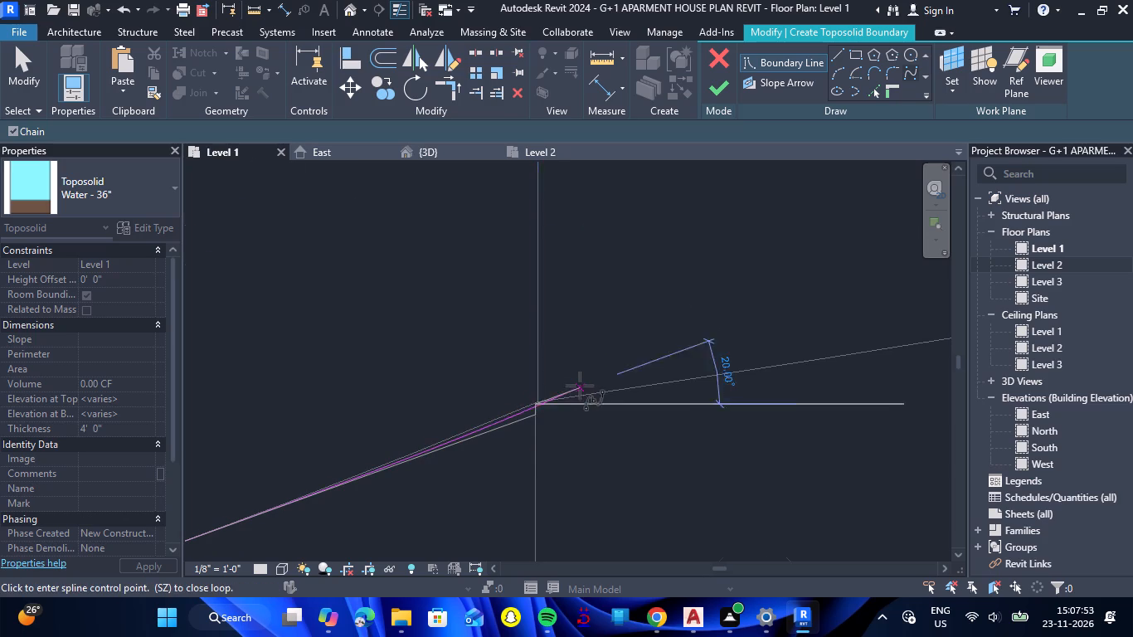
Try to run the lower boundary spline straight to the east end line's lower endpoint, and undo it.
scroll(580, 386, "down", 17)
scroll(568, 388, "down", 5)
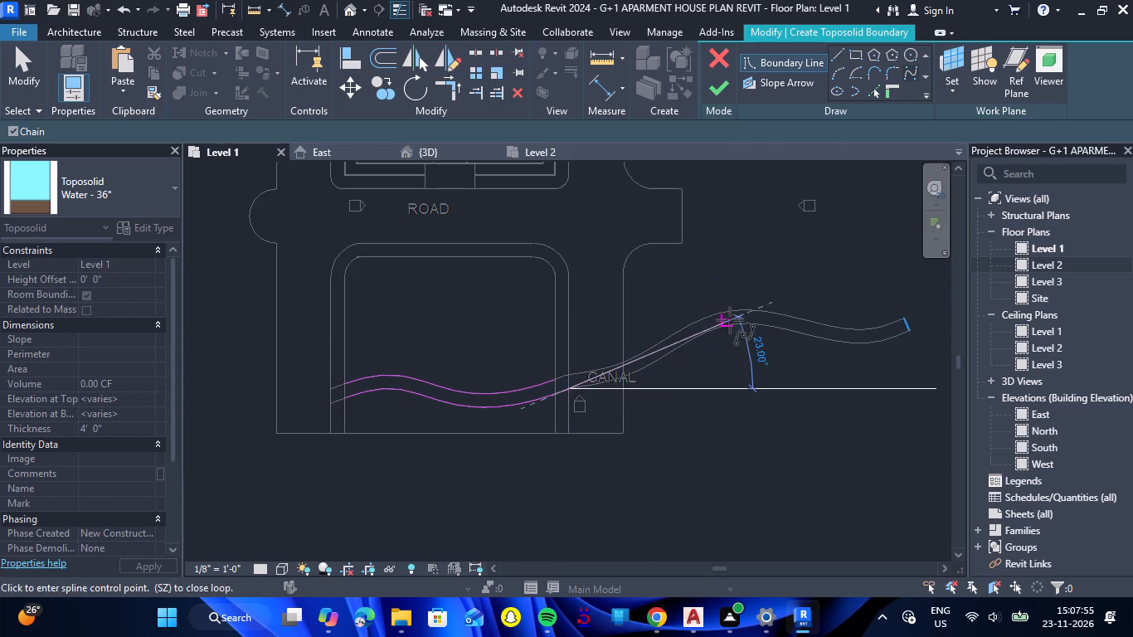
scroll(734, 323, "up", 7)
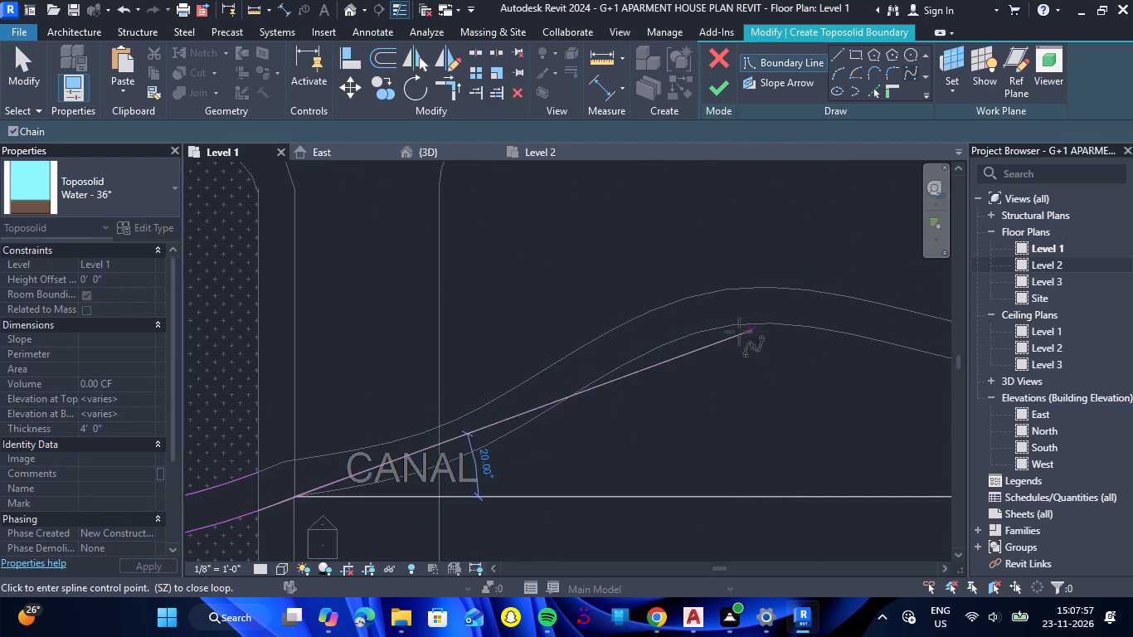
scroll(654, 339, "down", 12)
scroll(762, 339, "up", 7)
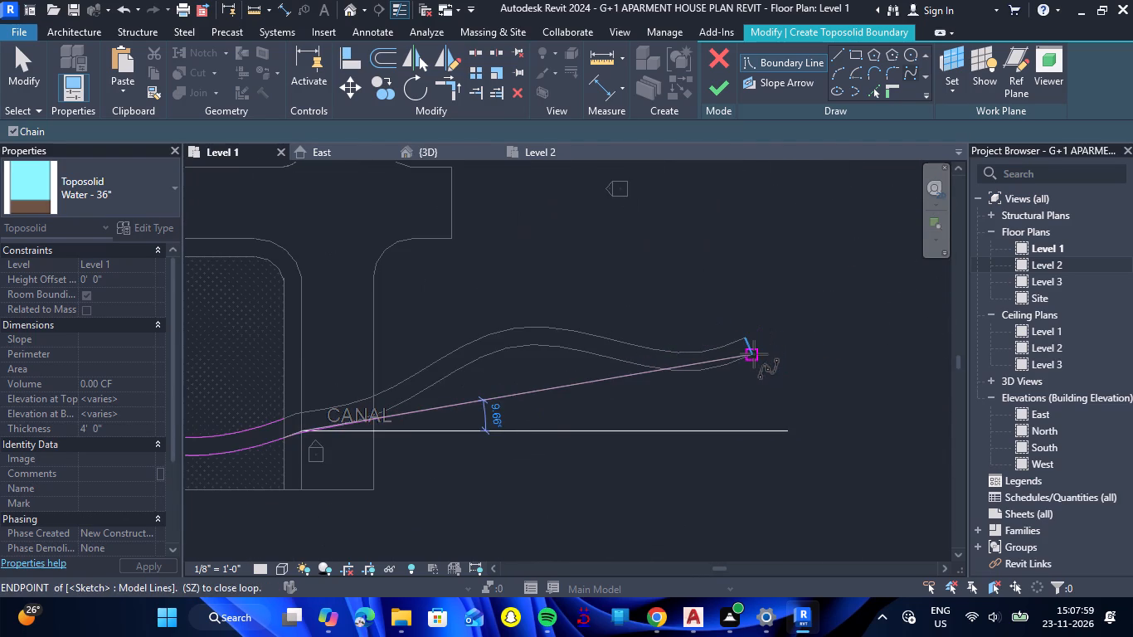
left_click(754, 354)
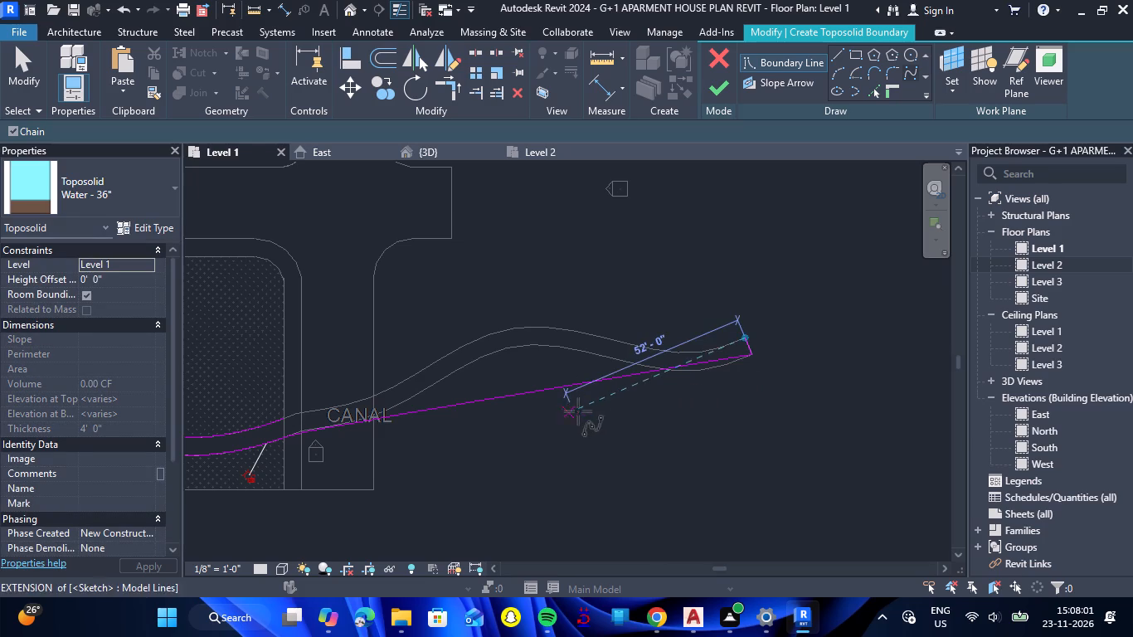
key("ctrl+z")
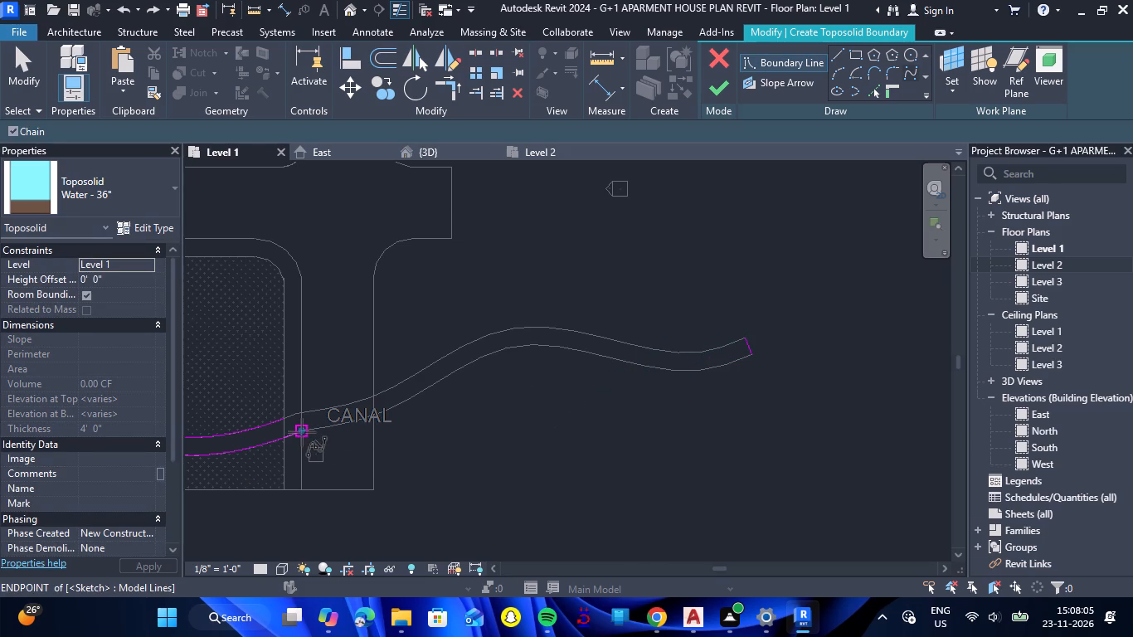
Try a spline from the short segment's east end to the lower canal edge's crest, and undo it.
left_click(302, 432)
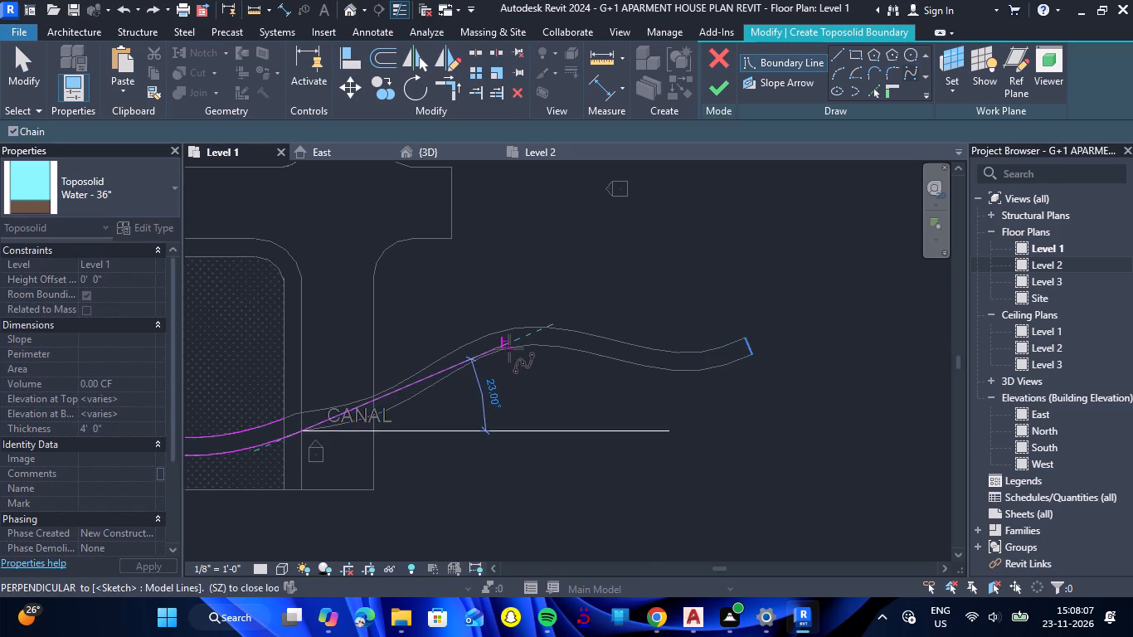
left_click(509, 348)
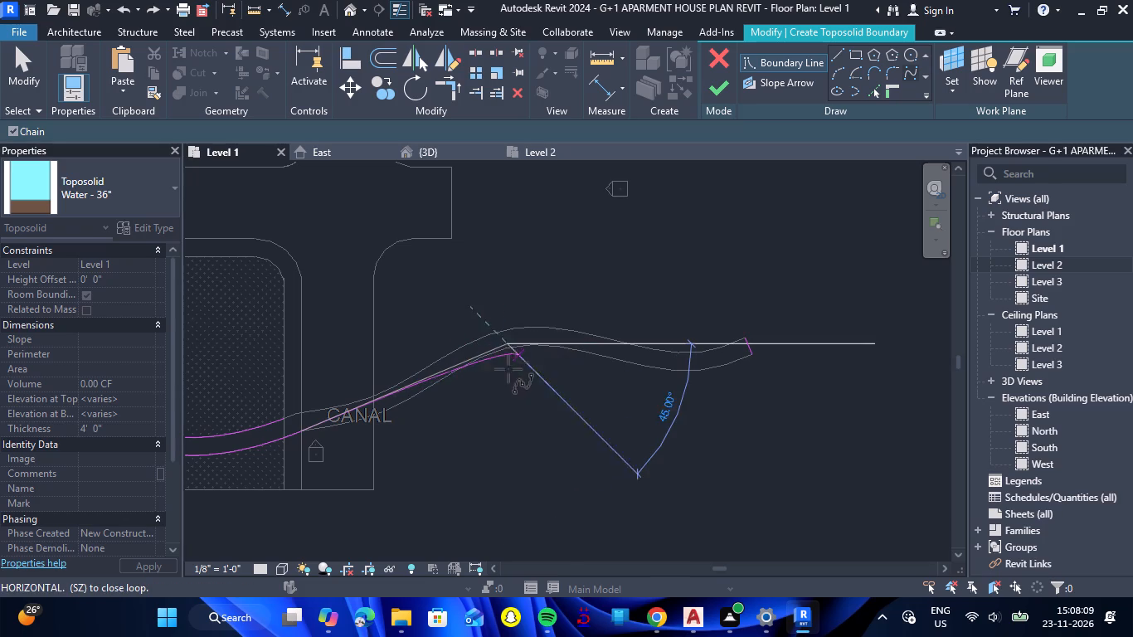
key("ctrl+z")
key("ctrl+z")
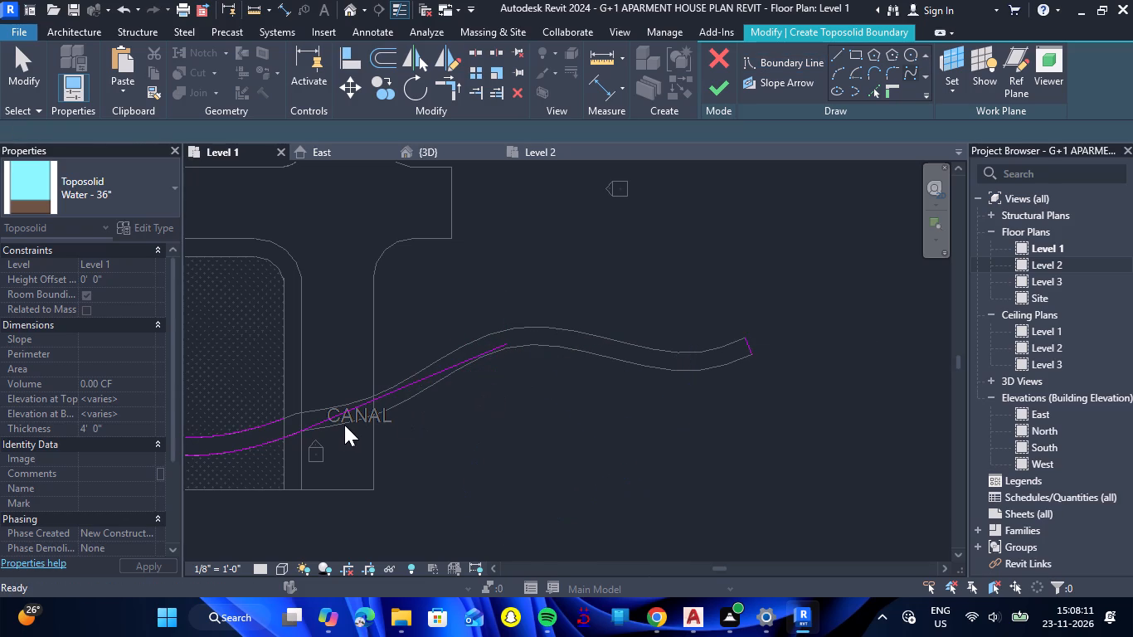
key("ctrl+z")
Nudge the short lower boundary spline north seven increments so its east end meets the bend in the lower canal edge.
scroll(294, 448, "up", 5)
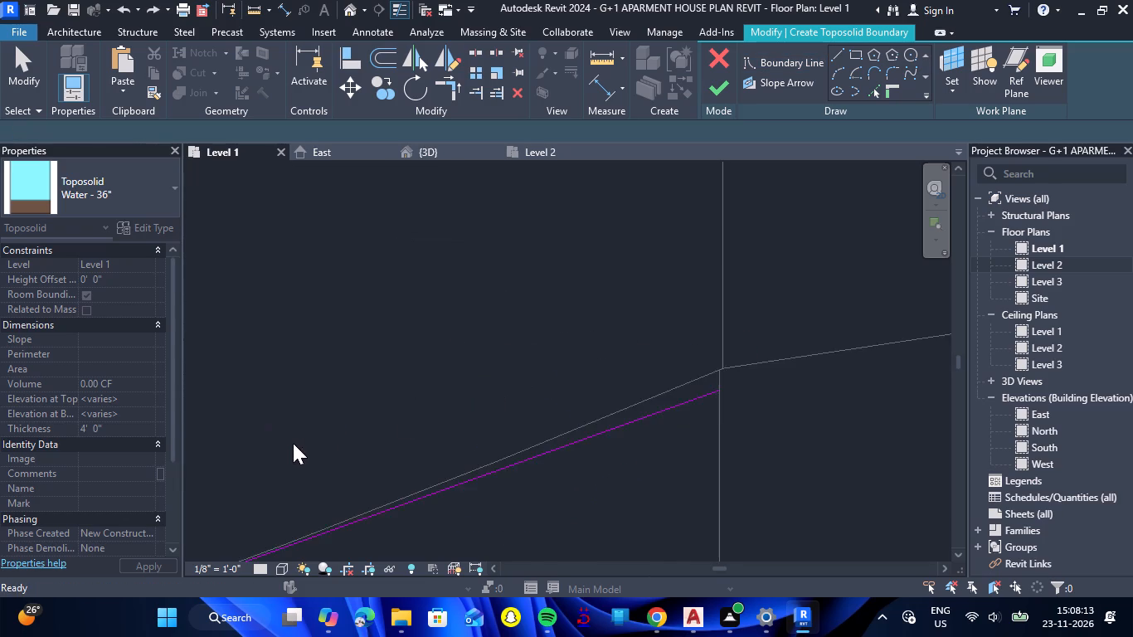
scroll(293, 443, "up", 2)
scroll(309, 440, "down", 7)
scroll(459, 422, "down", 6)
scroll(502, 438, "up", 5)
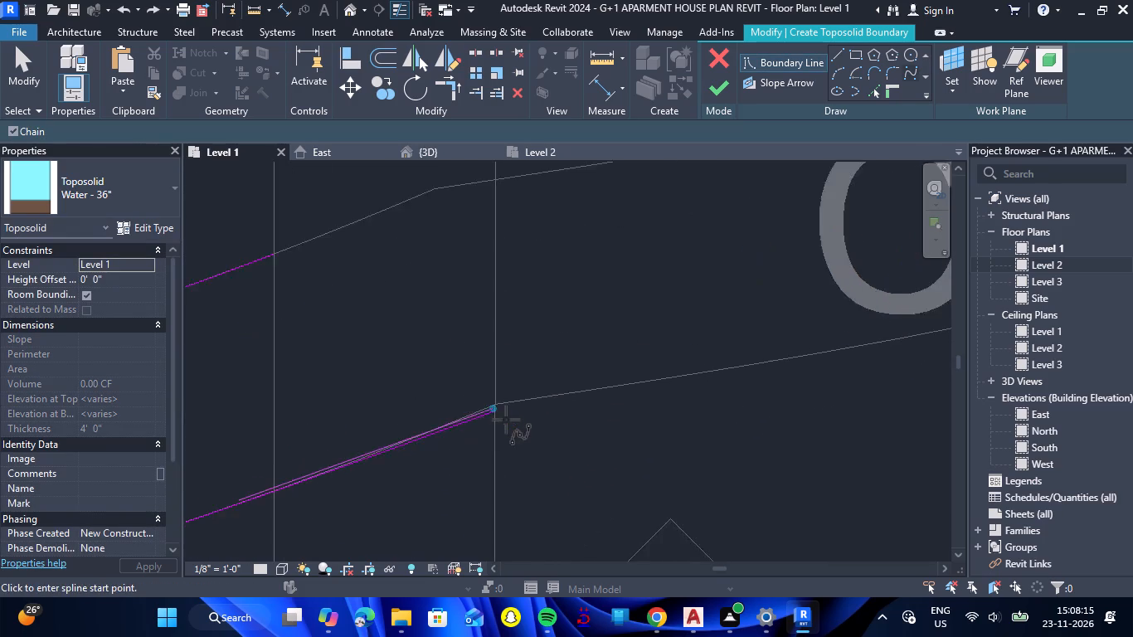
scroll(506, 420, "up", 7)
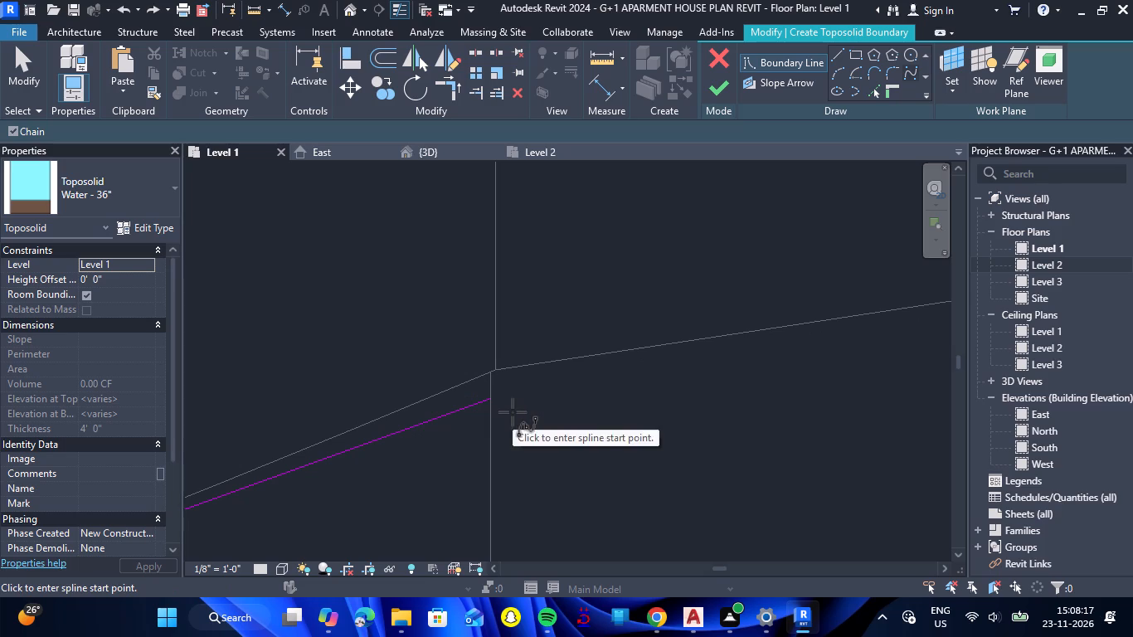
key("Escape")
left_click(465, 401)
key("Up")
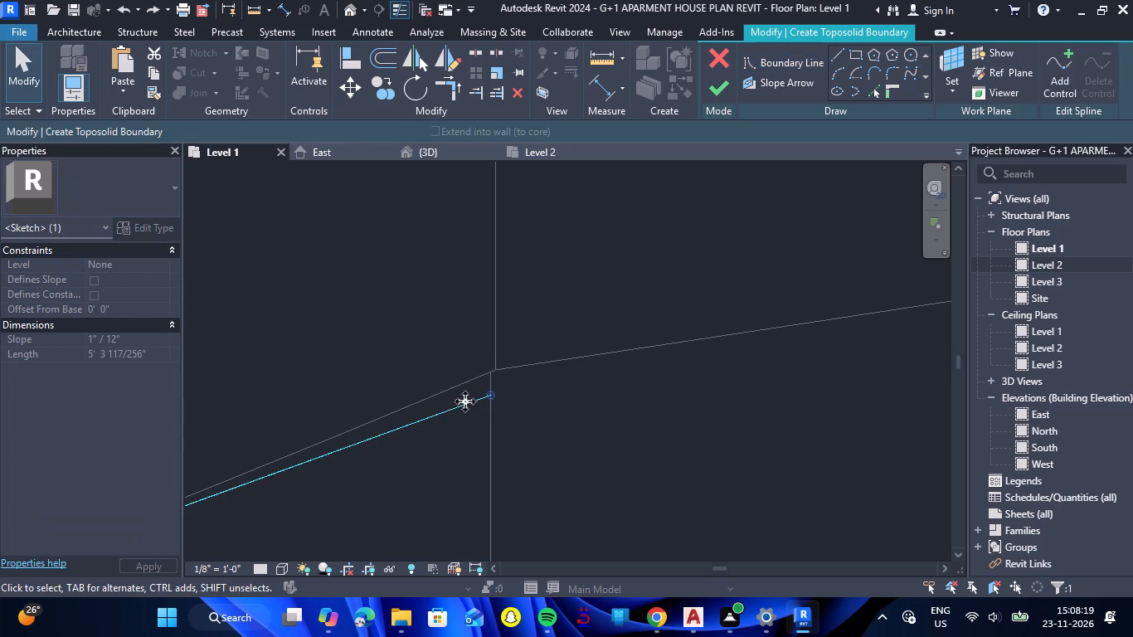
key("Up")
key("Up")
key("Up")
key("Up")
key("Up")
key("Up")
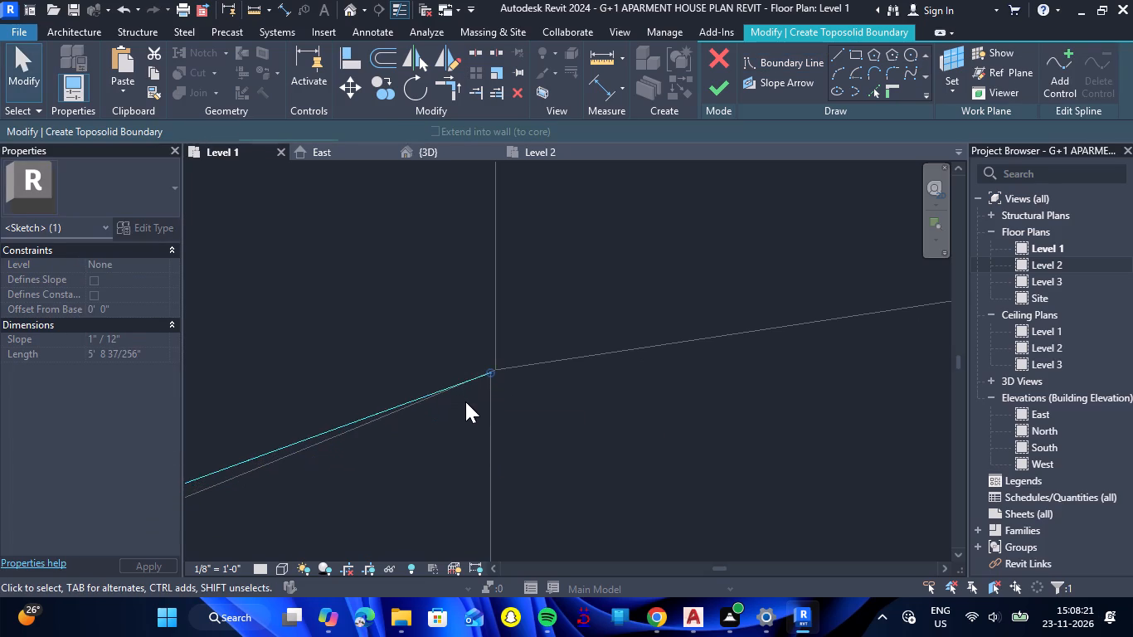
key("Escape")
scroll(474, 400, "down", 13)
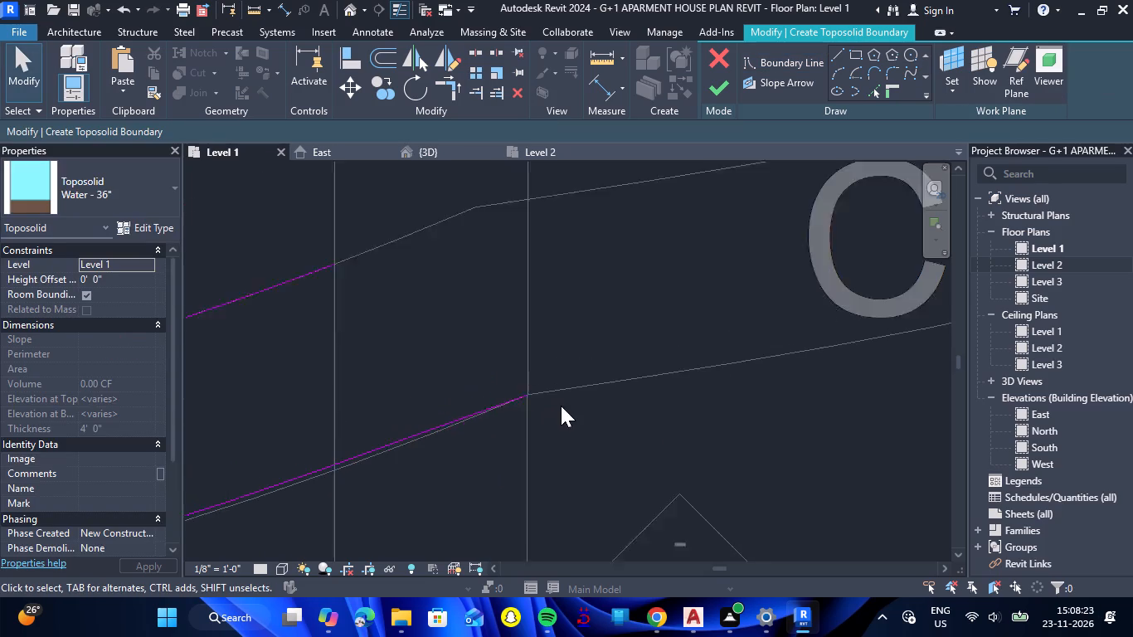
Adjust the west end of the short lower boundary spline where it meets the lower curve near the grassland edge.
left_click_drag(377, 451, 380, 471)
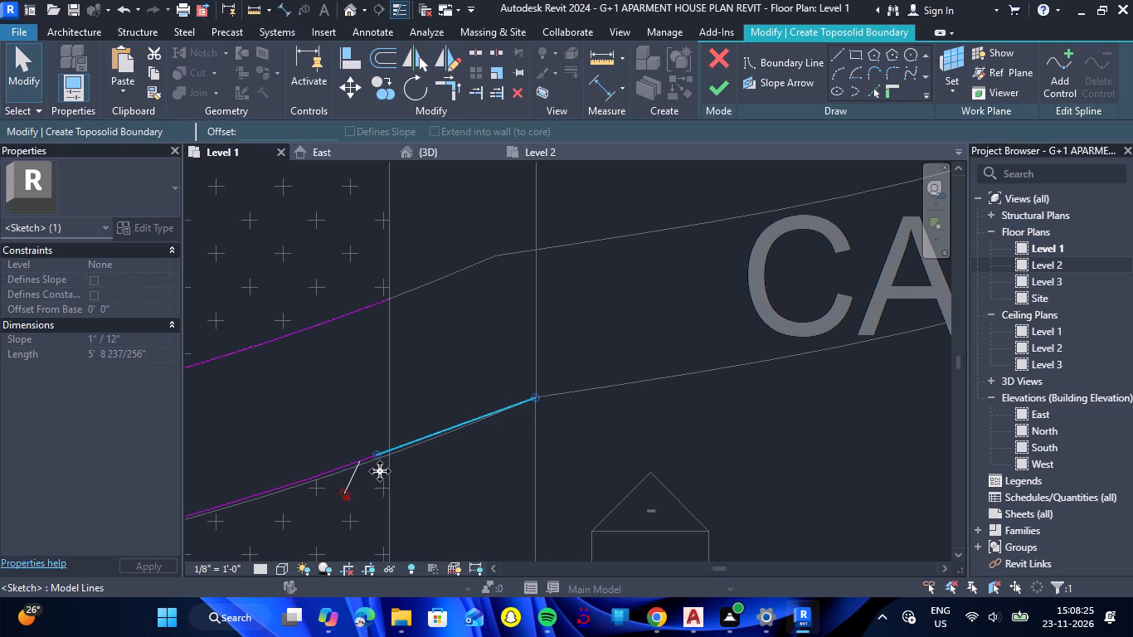
left_click_drag(380, 471, 386, 450)
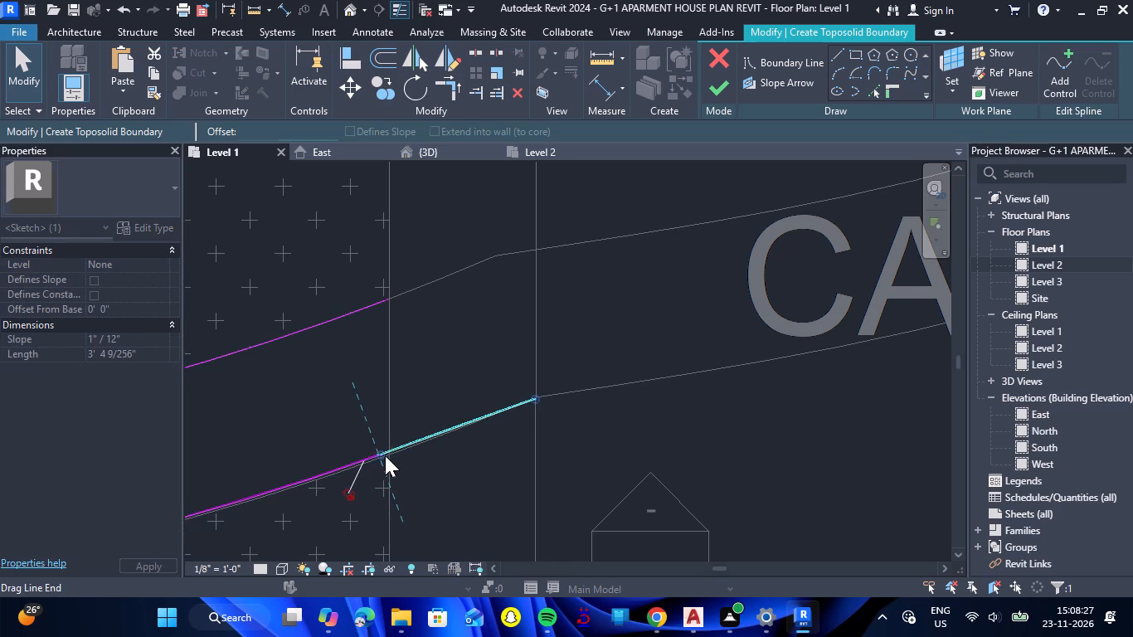
key("Escape")
Sketch a spline about 46'-5" long from the short segment's east end across the canal label toward the lower canal edge's crest.
scroll(575, 377, "up", 4)
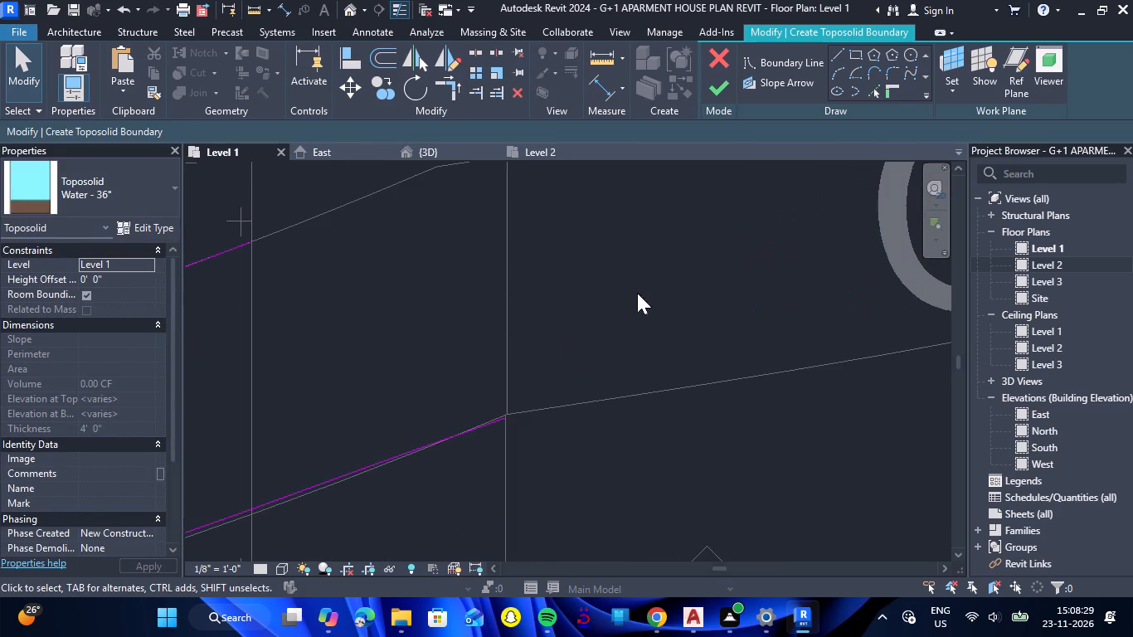
left_click(912, 71)
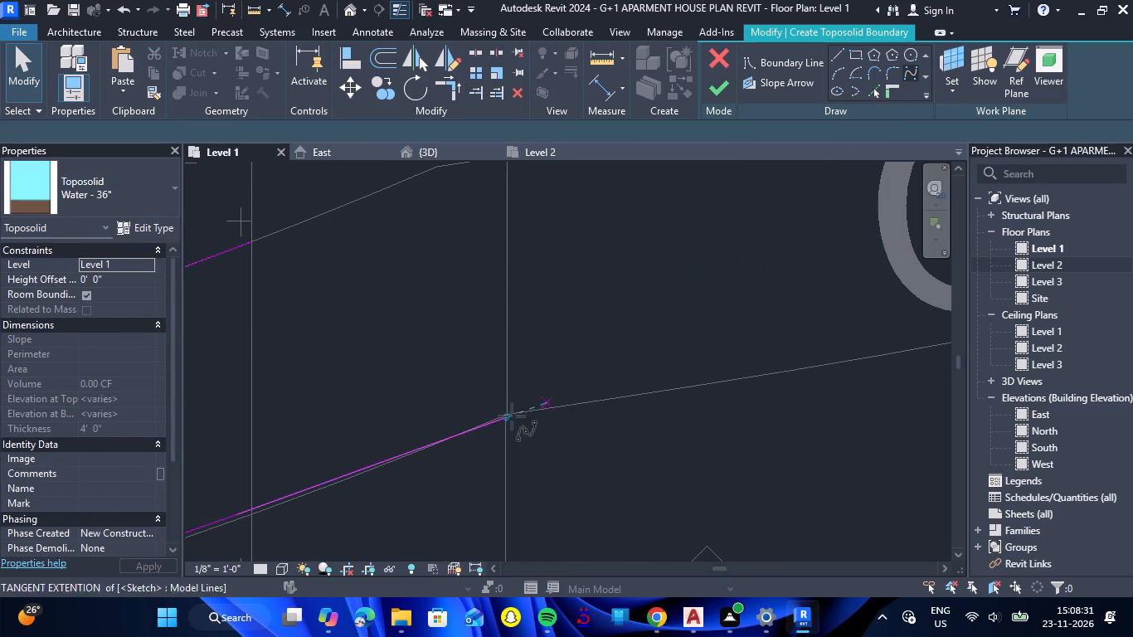
left_click(504, 418)
scroll(597, 406, "down", 12)
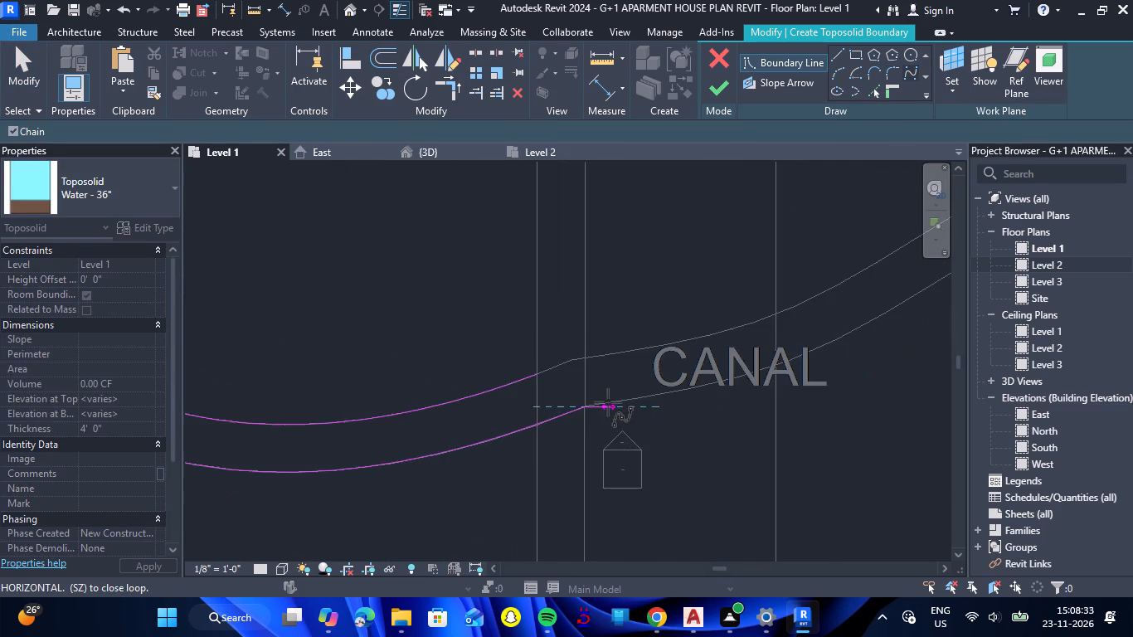
scroll(608, 402, "down", 4)
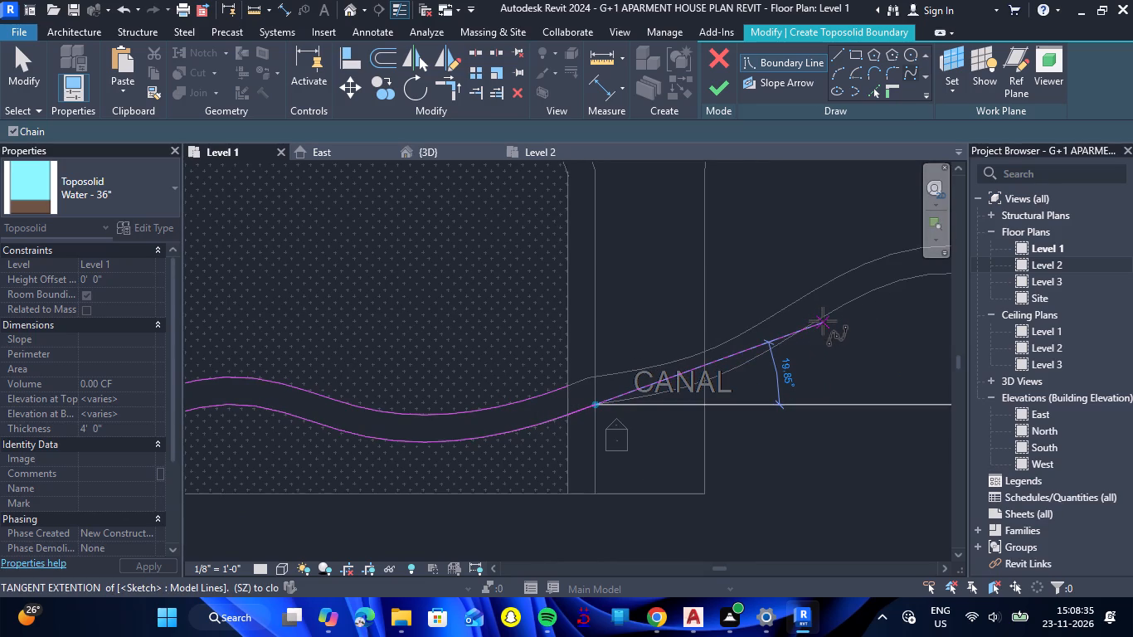
left_click(823, 318)
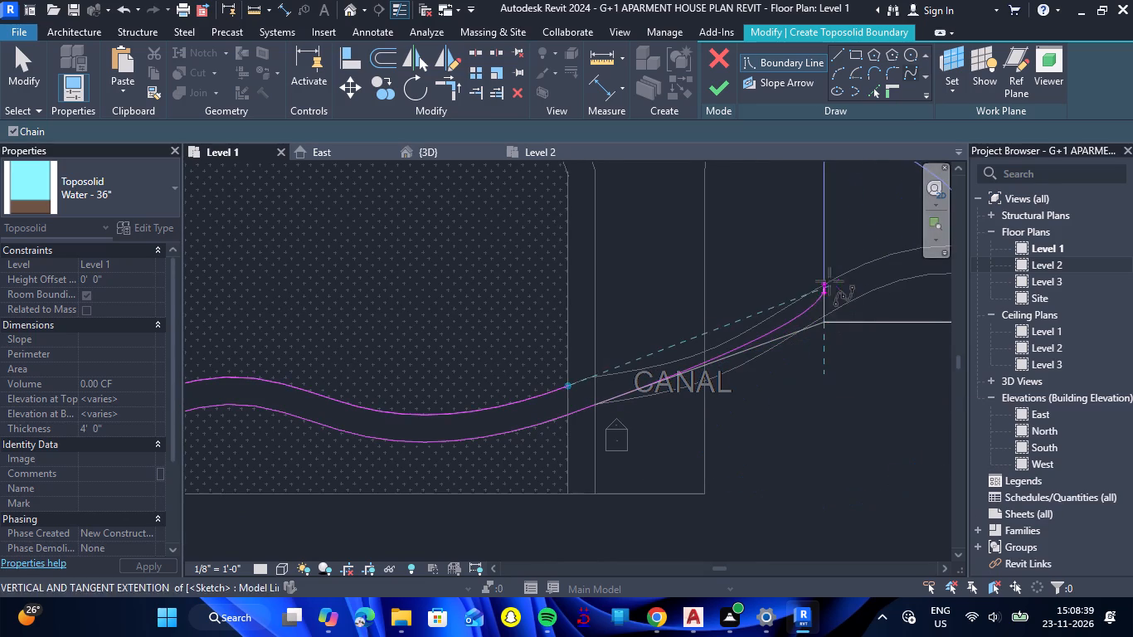
left_click(817, 301)
key("ctrl+z")
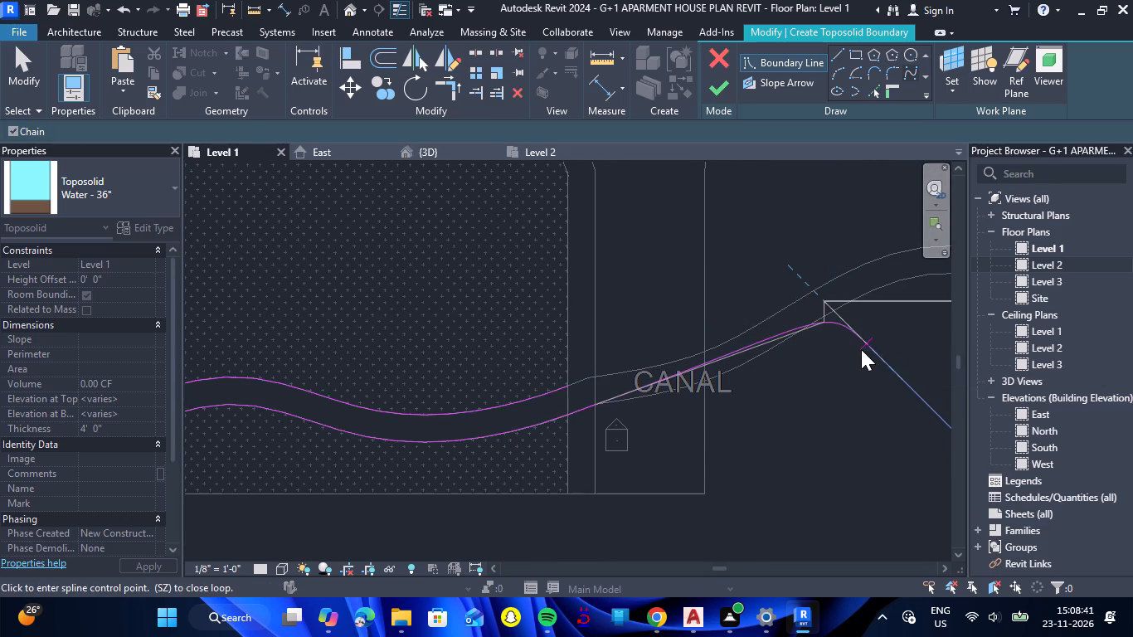
key("Escape")
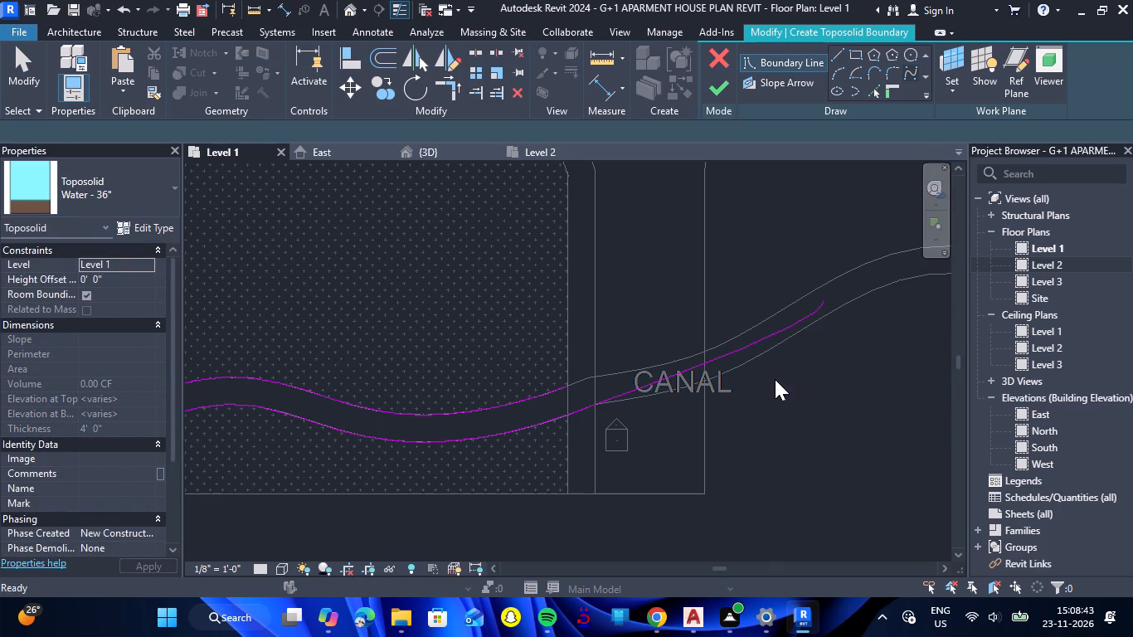
Try to pull the middle of the new long spline south toward the lower canal edge.
left_click(741, 353)
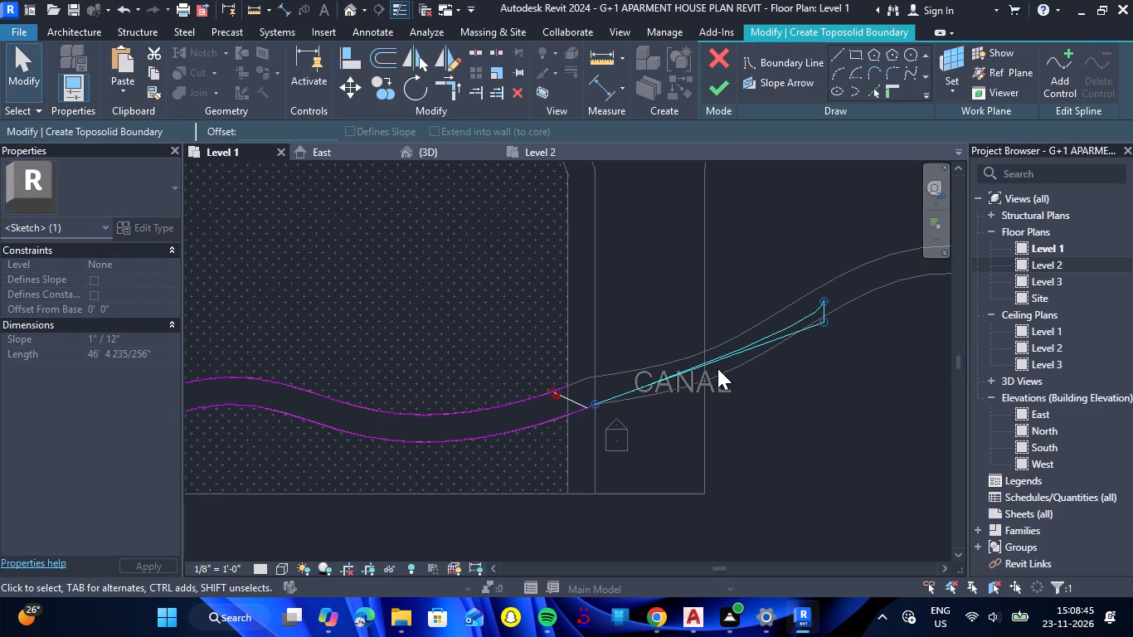
left_click_drag(712, 361, 719, 388)
key("Escape")
Select the short stray spline just below the lower canal edge, west of the canal's crest.
scroll(755, 356, "down", 6)
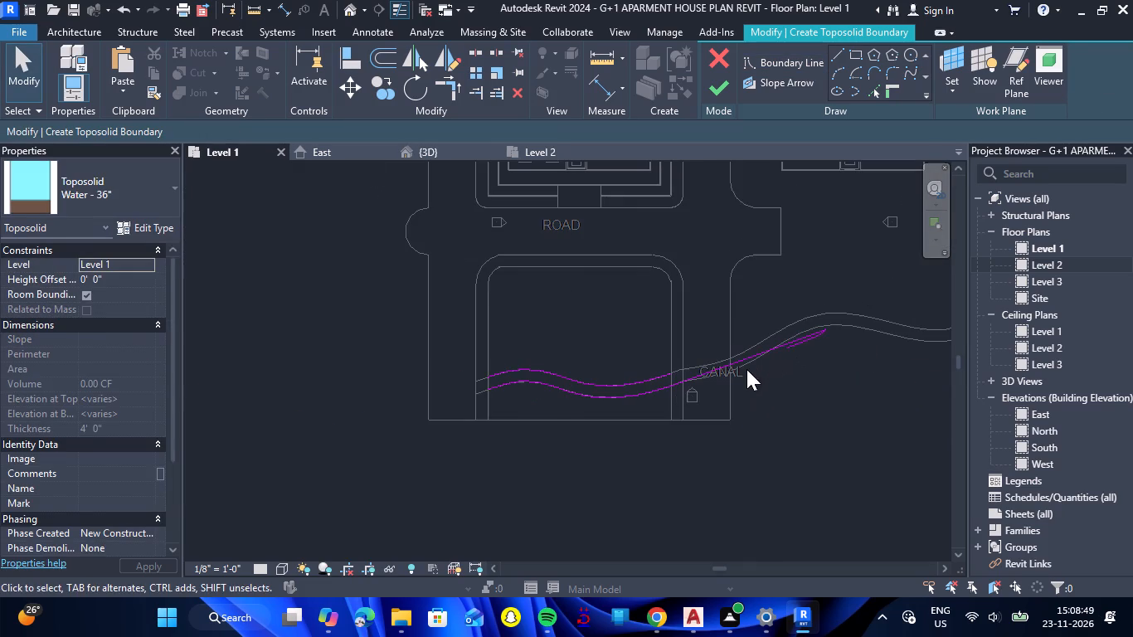
left_click(815, 350)
left_click(810, 339)
scroll(812, 336, "up", 4)
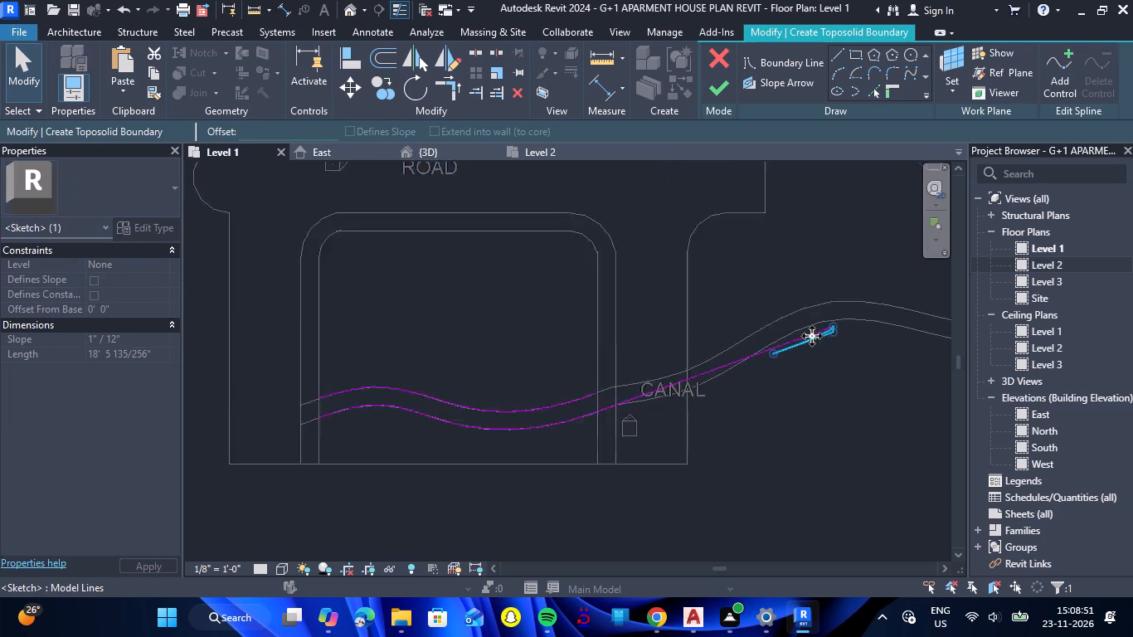
scroll(812, 336, "up", 3)
left_click(803, 338)
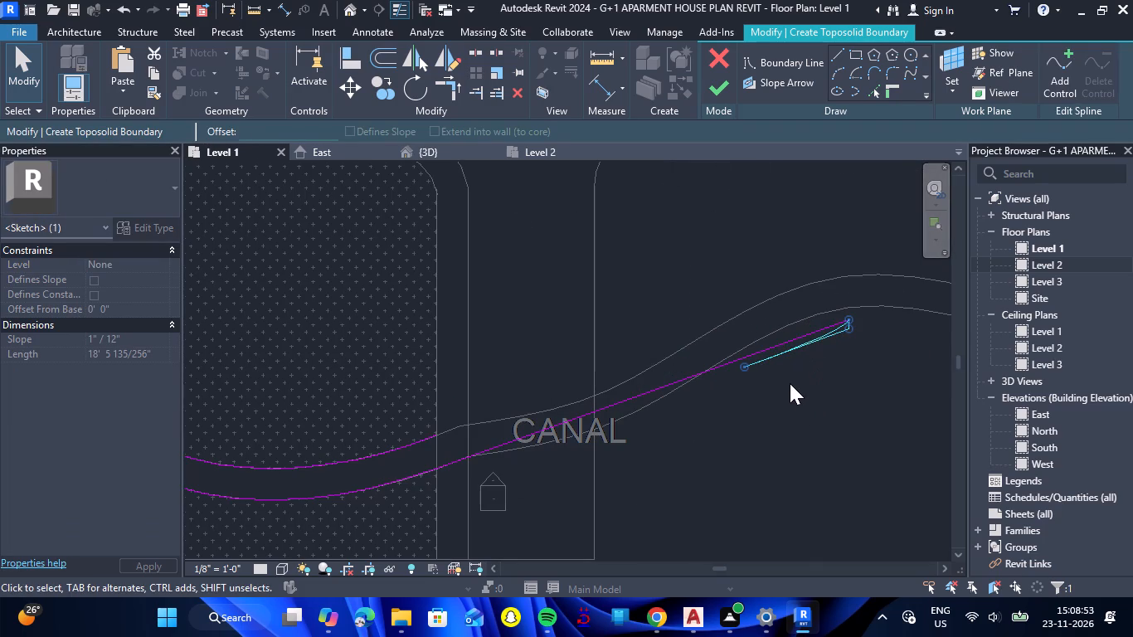
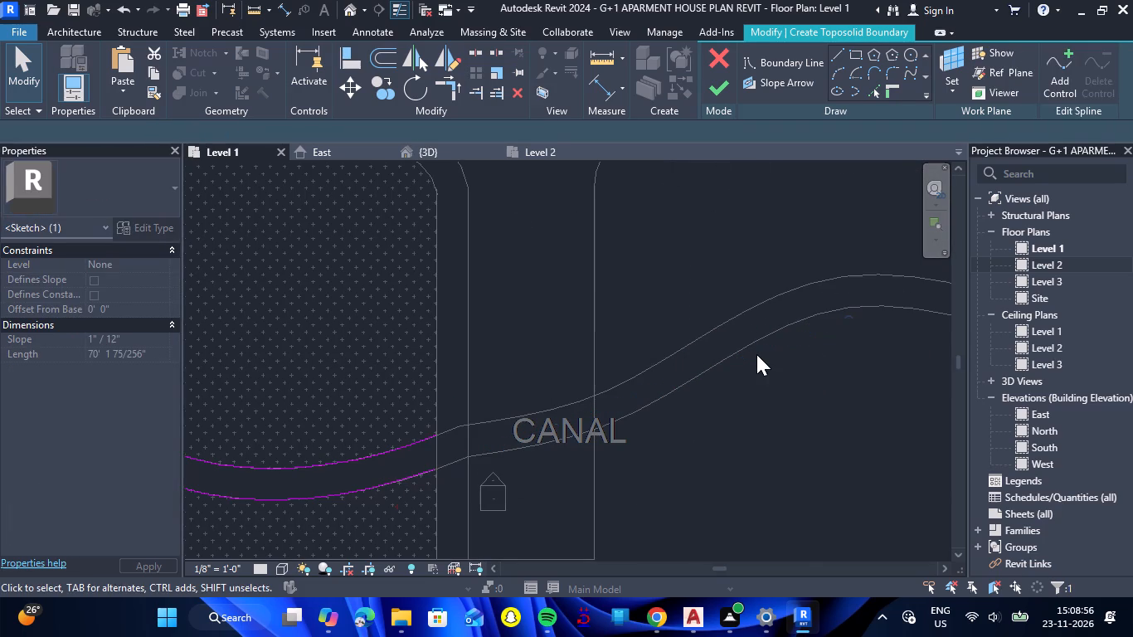
Pick the grassland's west and east vertical edges in the imported plan as water boundary lines.
scroll(628, 309, "down", 6)
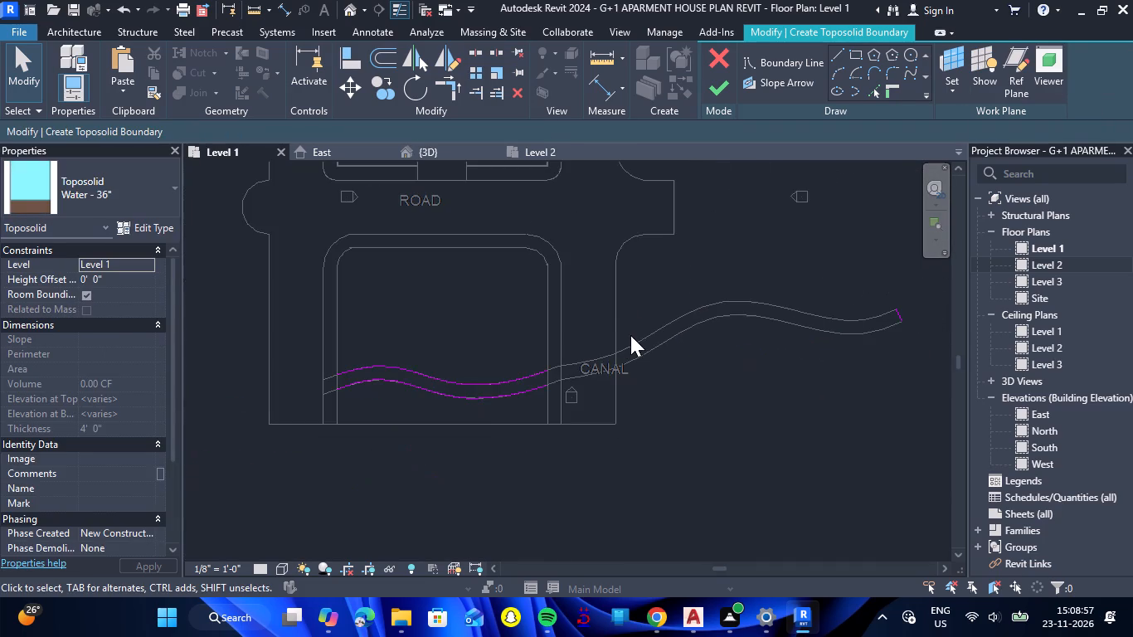
scroll(562, 339, "up", 4)
scroll(568, 339, "down", 4)
scroll(570, 352, "up", 1)
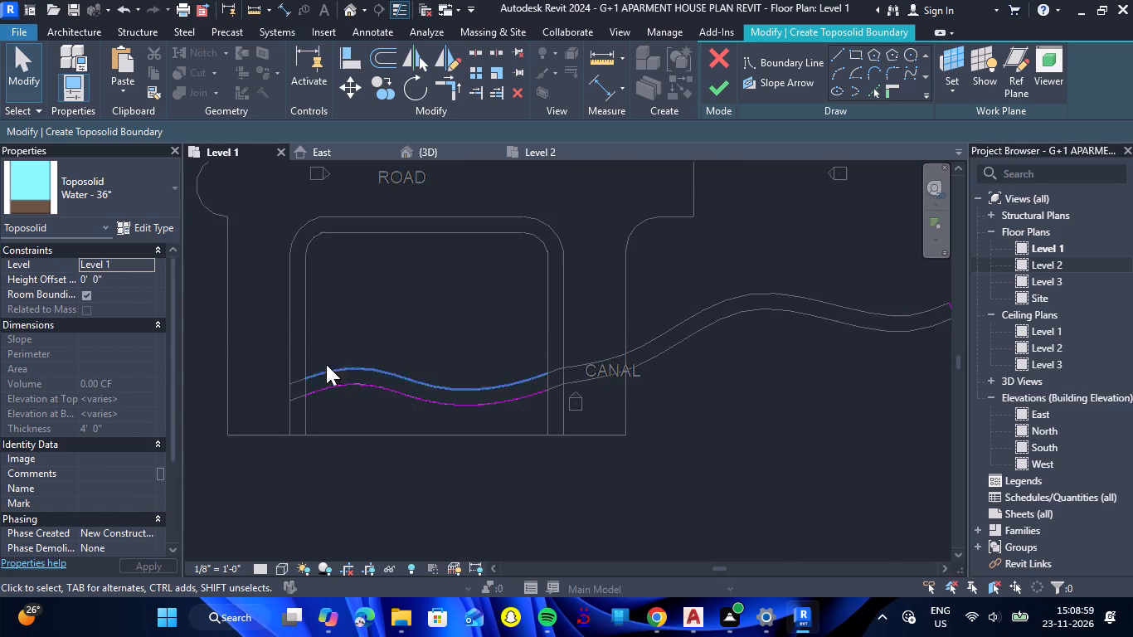
scroll(281, 370, "up", 5)
left_click(869, 95)
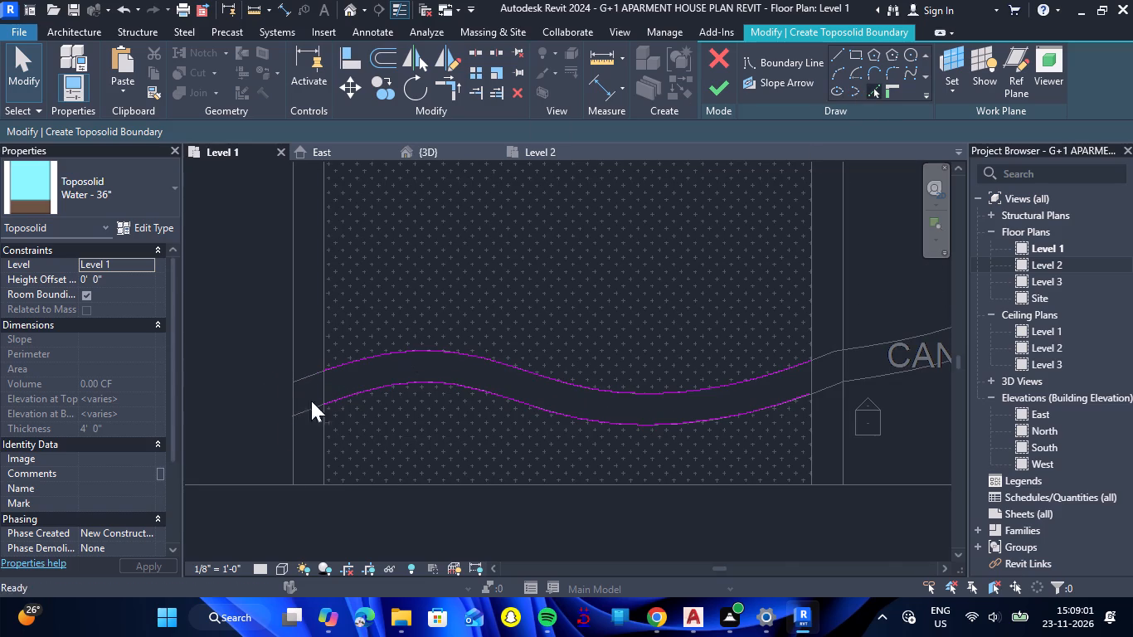
left_click(329, 386)
scroll(348, 395, "down", 4)
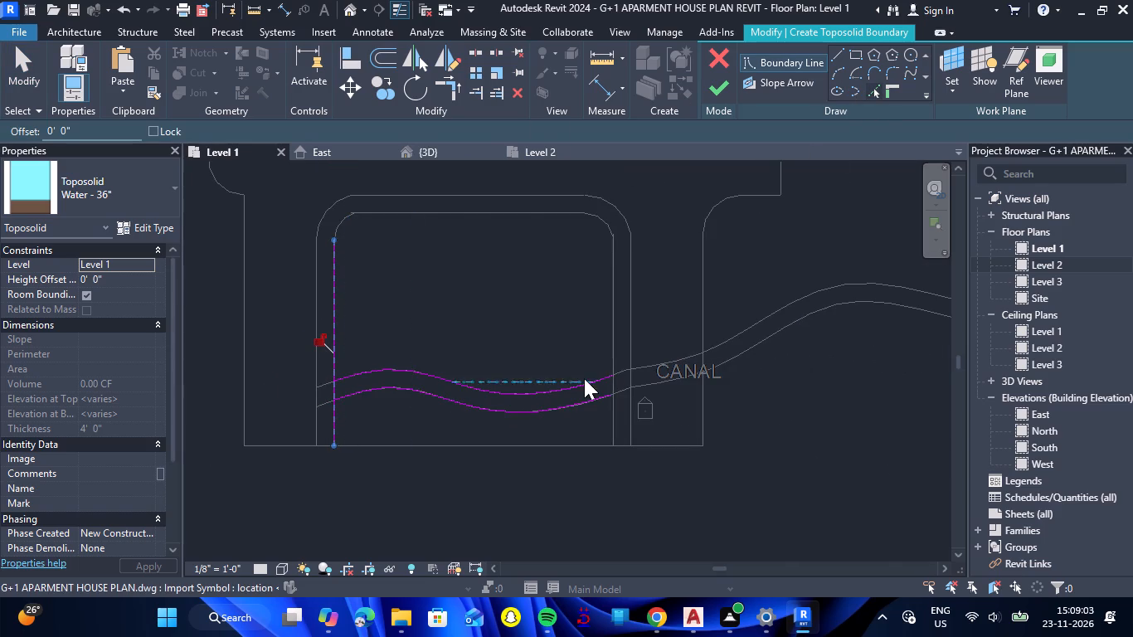
left_click(615, 379)
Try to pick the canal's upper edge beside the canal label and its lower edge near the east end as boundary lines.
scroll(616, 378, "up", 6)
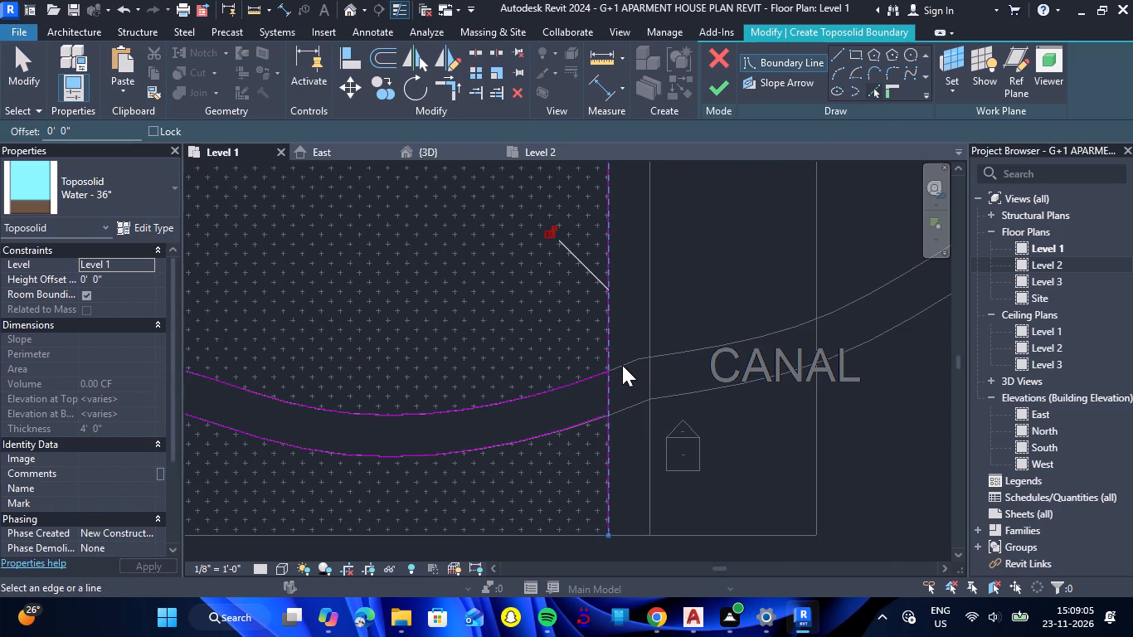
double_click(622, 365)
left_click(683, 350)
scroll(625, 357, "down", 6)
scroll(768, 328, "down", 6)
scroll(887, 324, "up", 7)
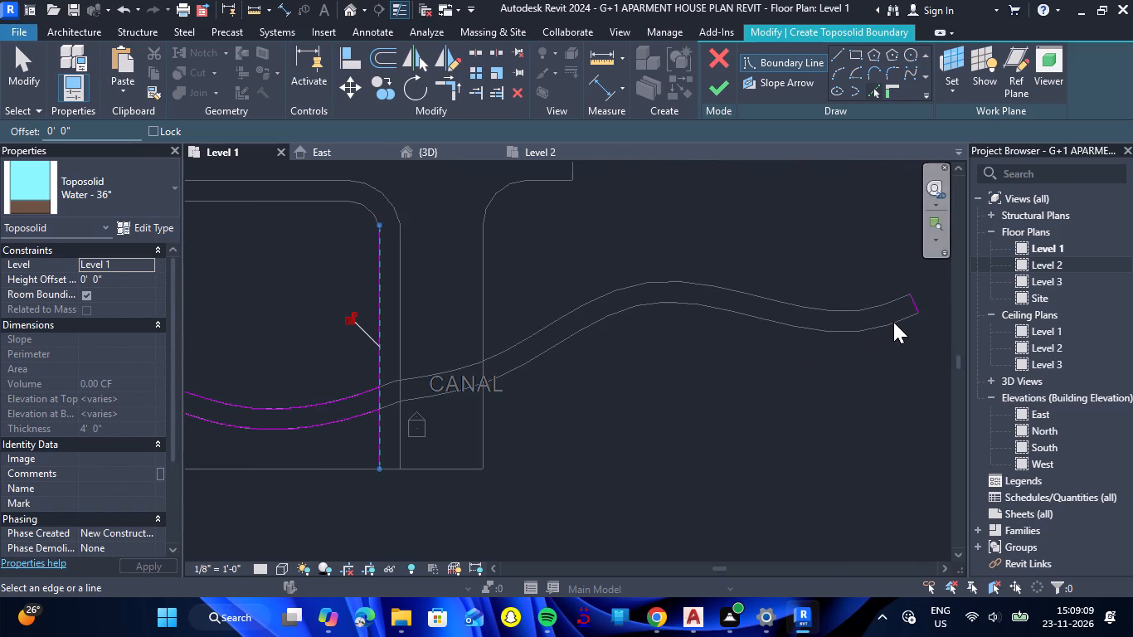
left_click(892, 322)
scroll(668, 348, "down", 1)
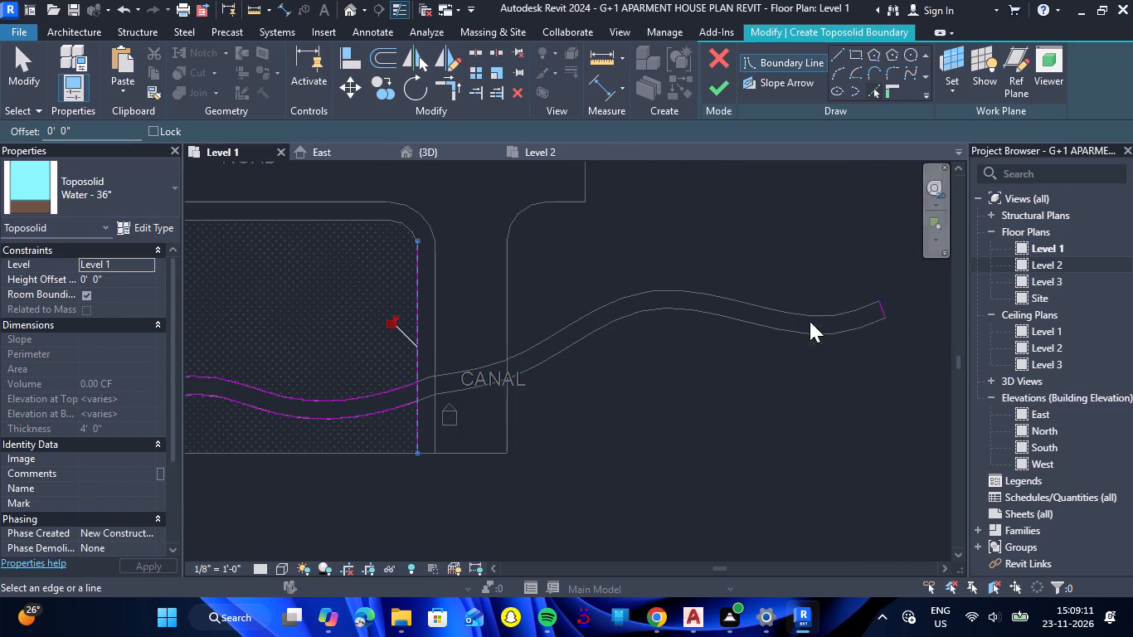
Start a boundary spline at the lower corner of the canal's east end, with its second control point near the lower edge's crest.
left_click(914, 68)
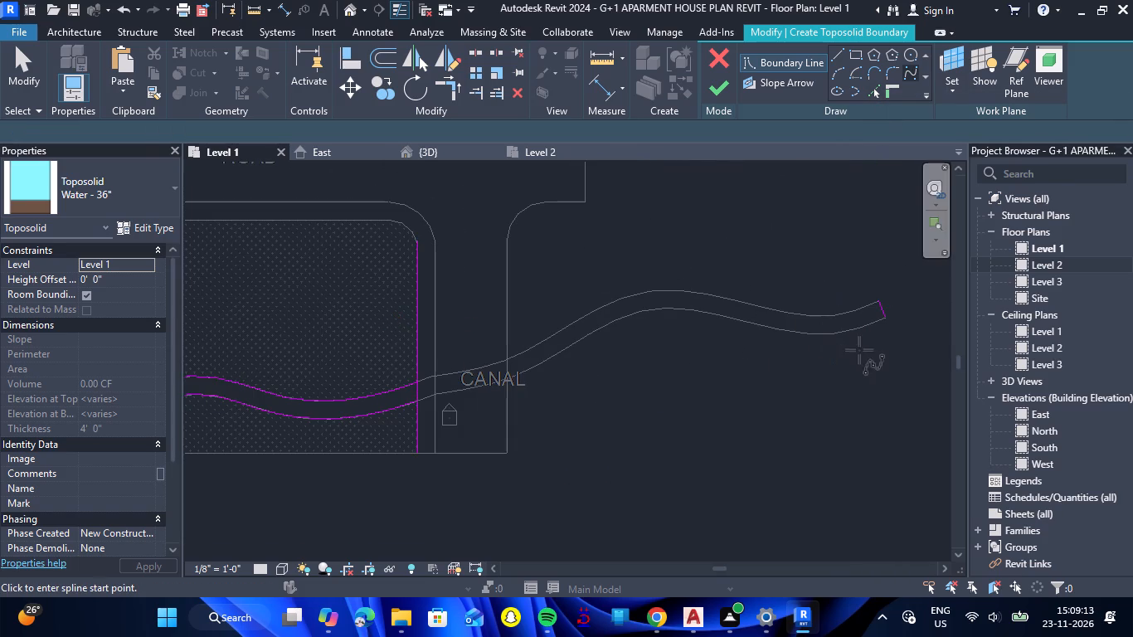
scroll(897, 328, "up", 6)
left_click(870, 310)
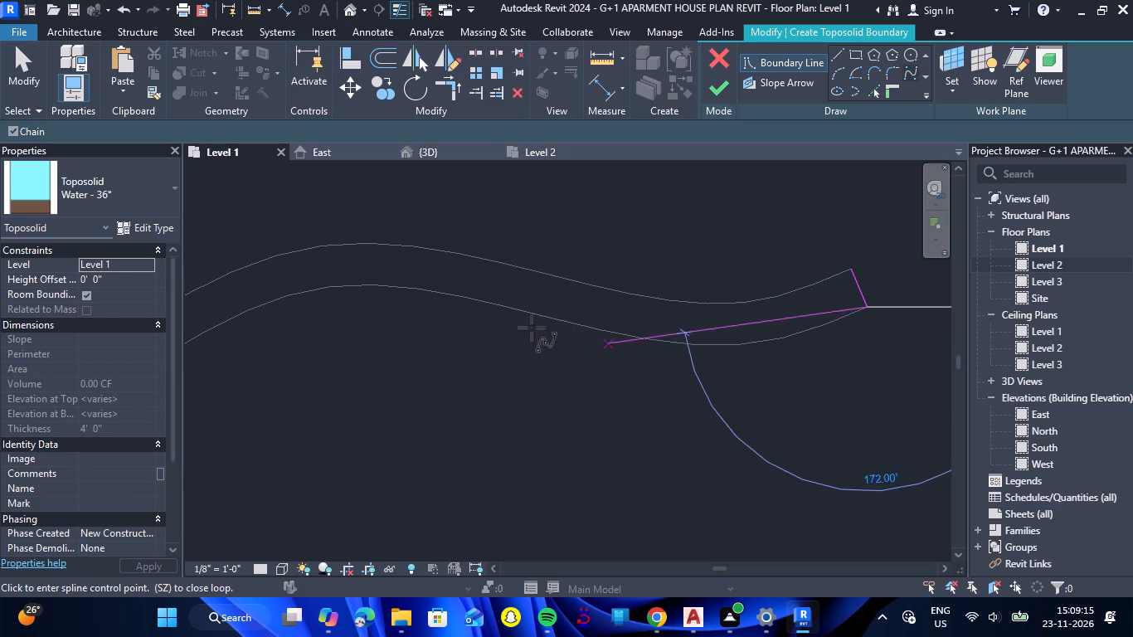
left_click(342, 285)
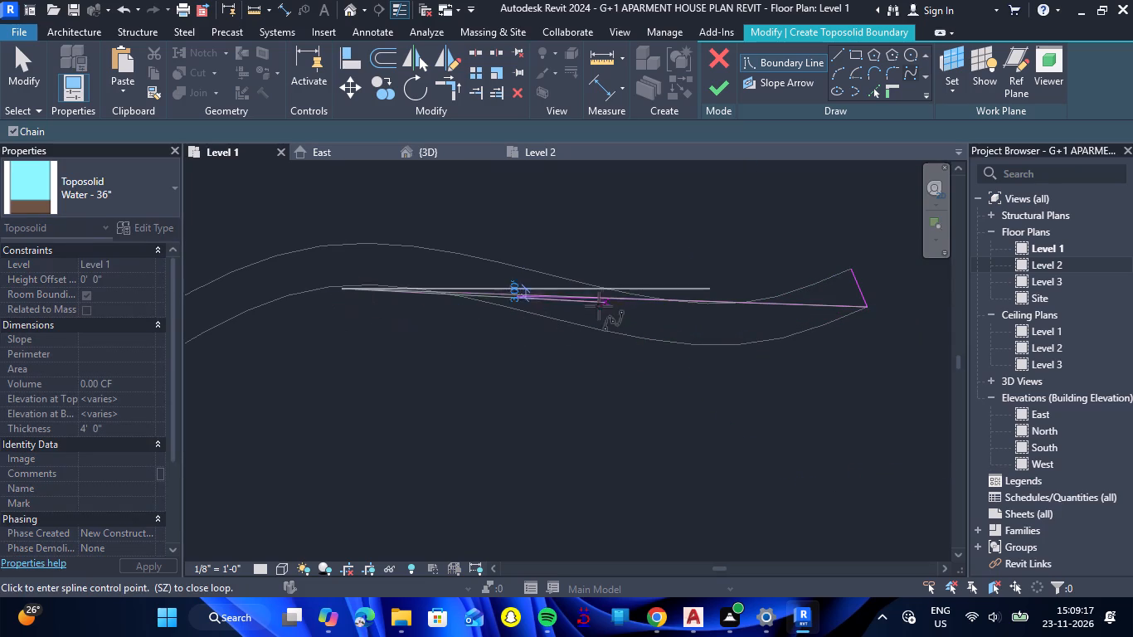
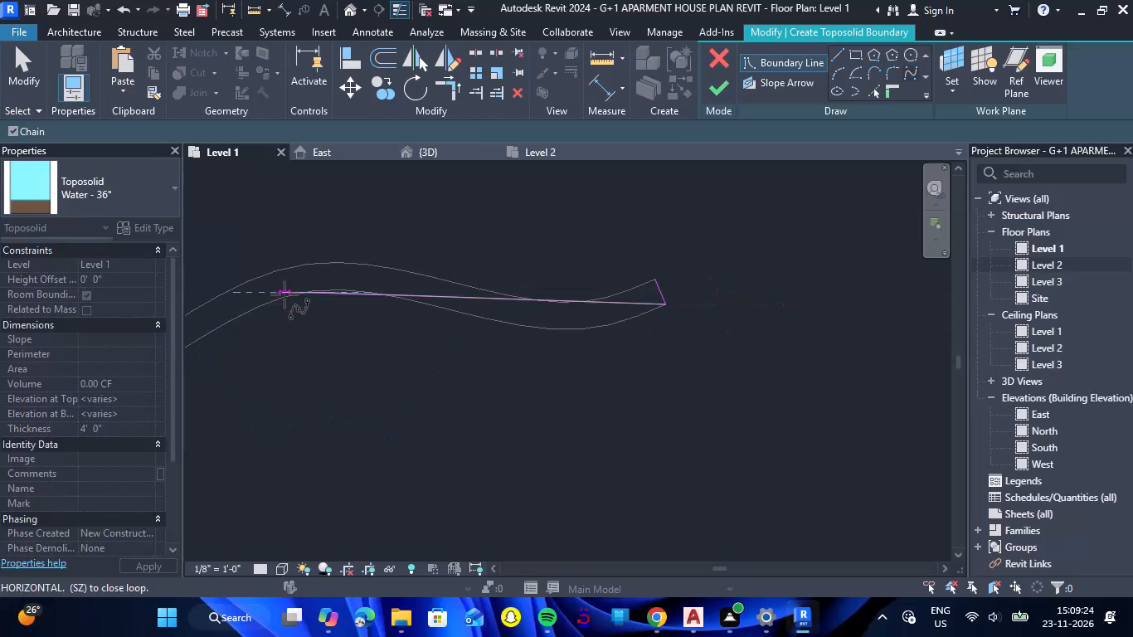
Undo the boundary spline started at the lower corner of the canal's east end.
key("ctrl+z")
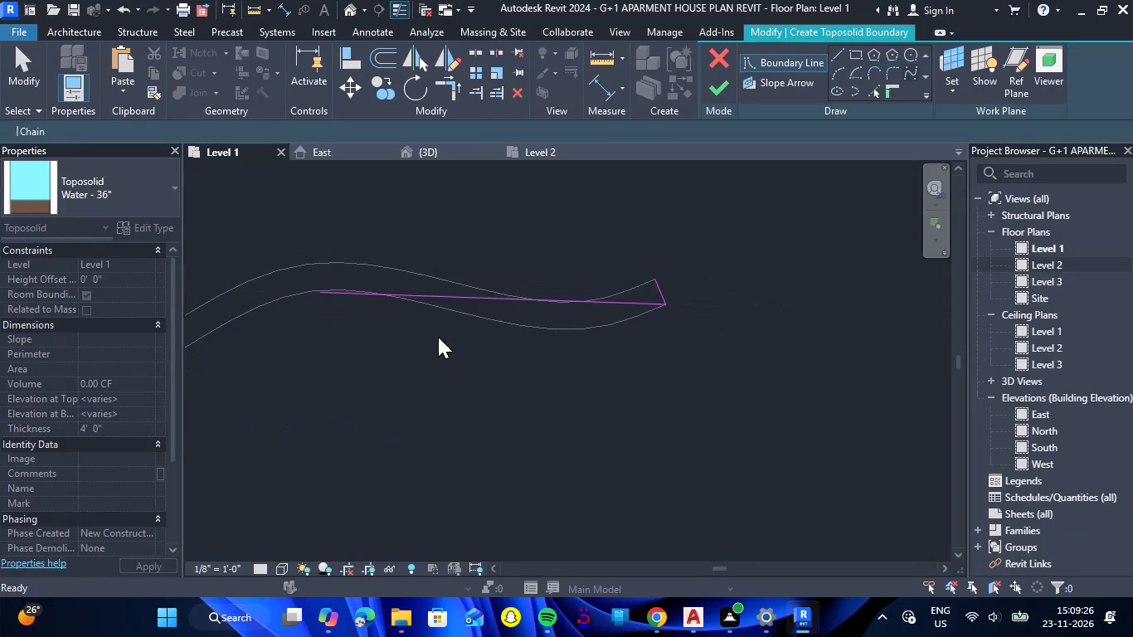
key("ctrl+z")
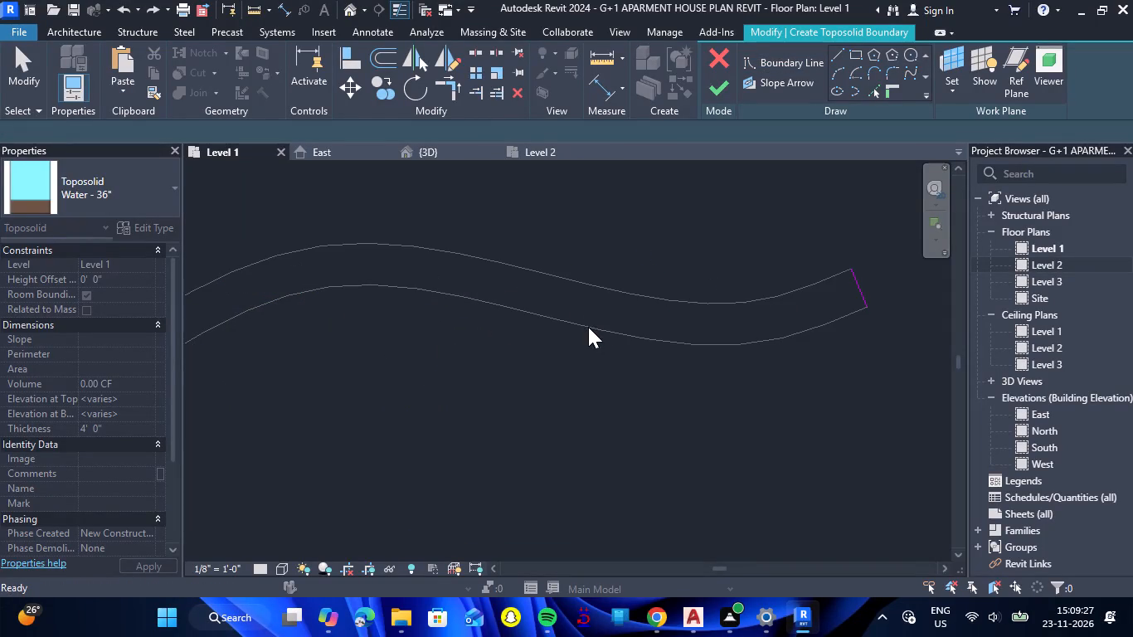
Draw a boundary spline along the canal's lower edge from its east end corner to the water line's endpoint on the grassland's east edge.
left_click(868, 304)
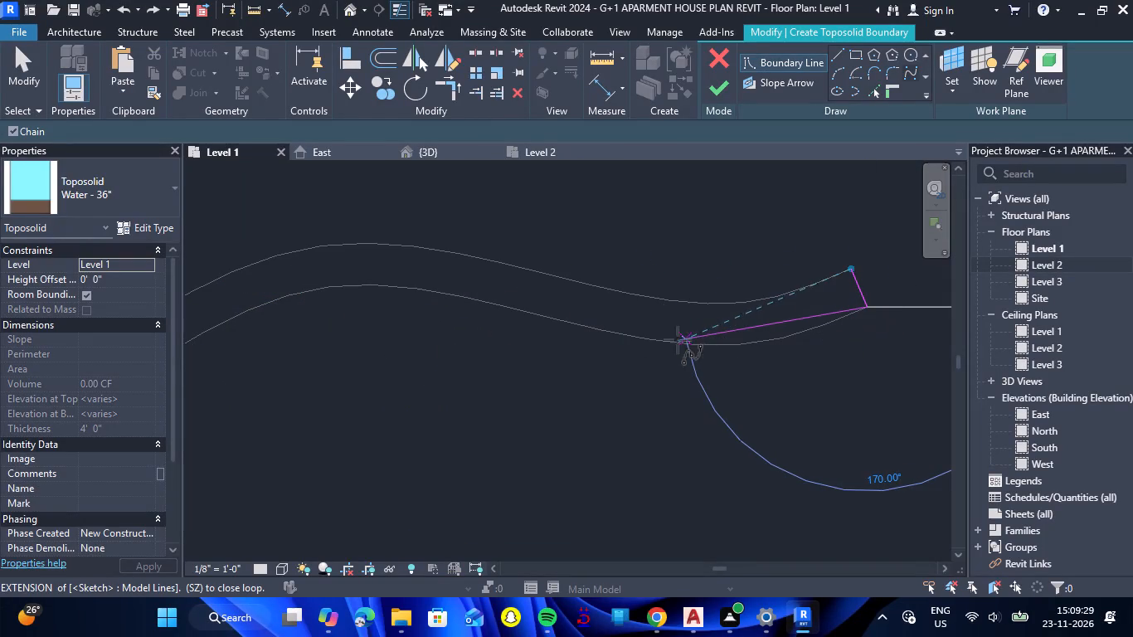
left_click(678, 343)
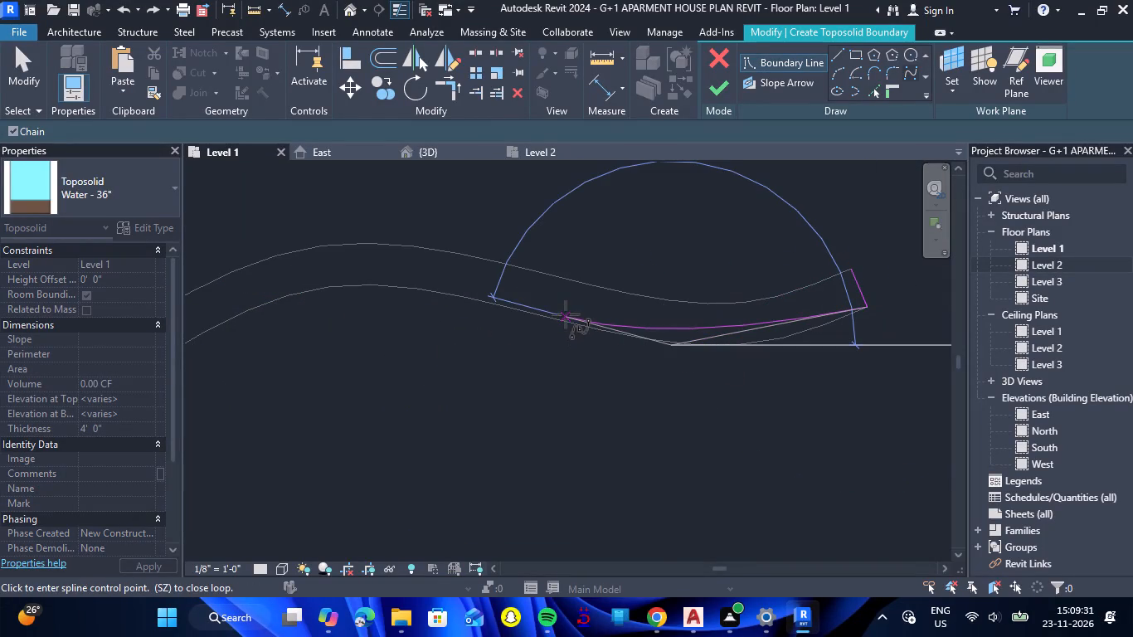
left_click(469, 297)
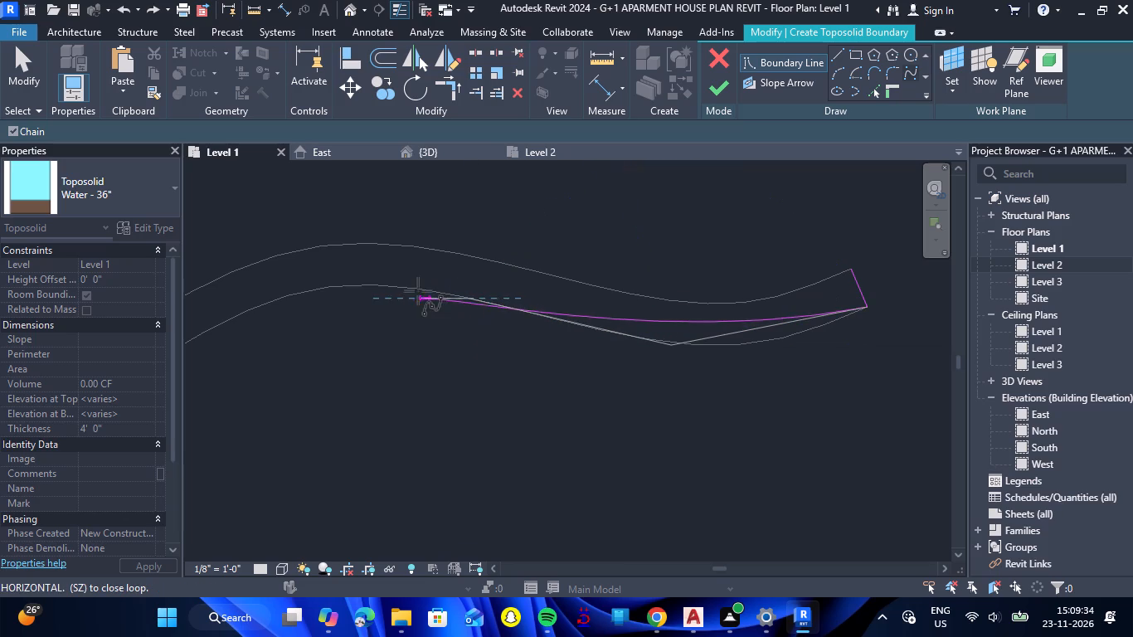
scroll(416, 291, "down", 6)
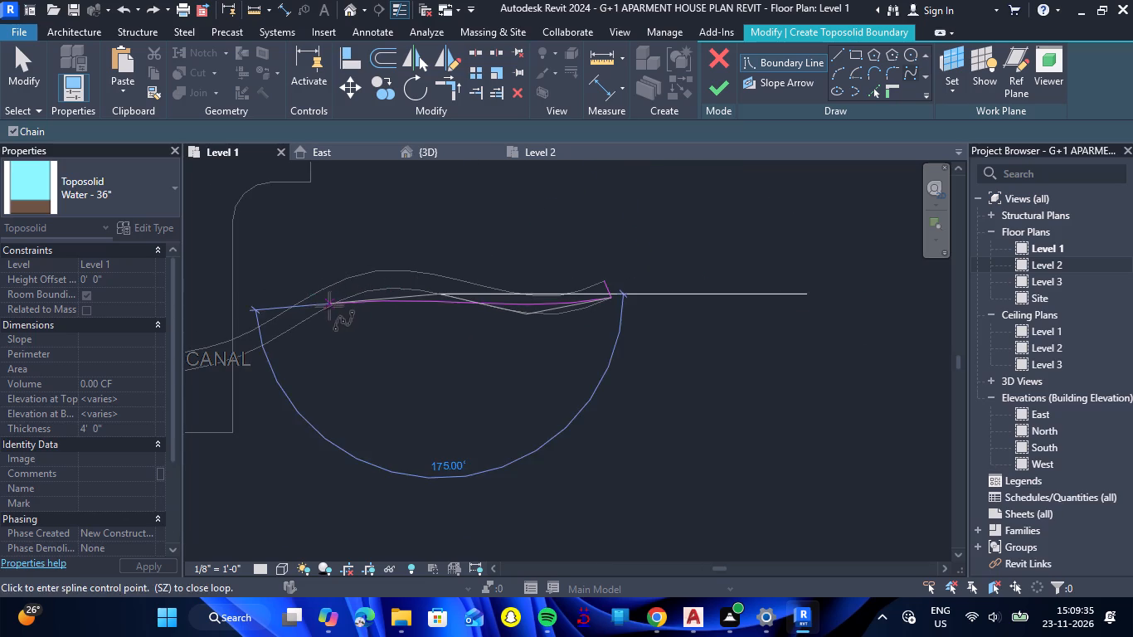
left_click(328, 306)
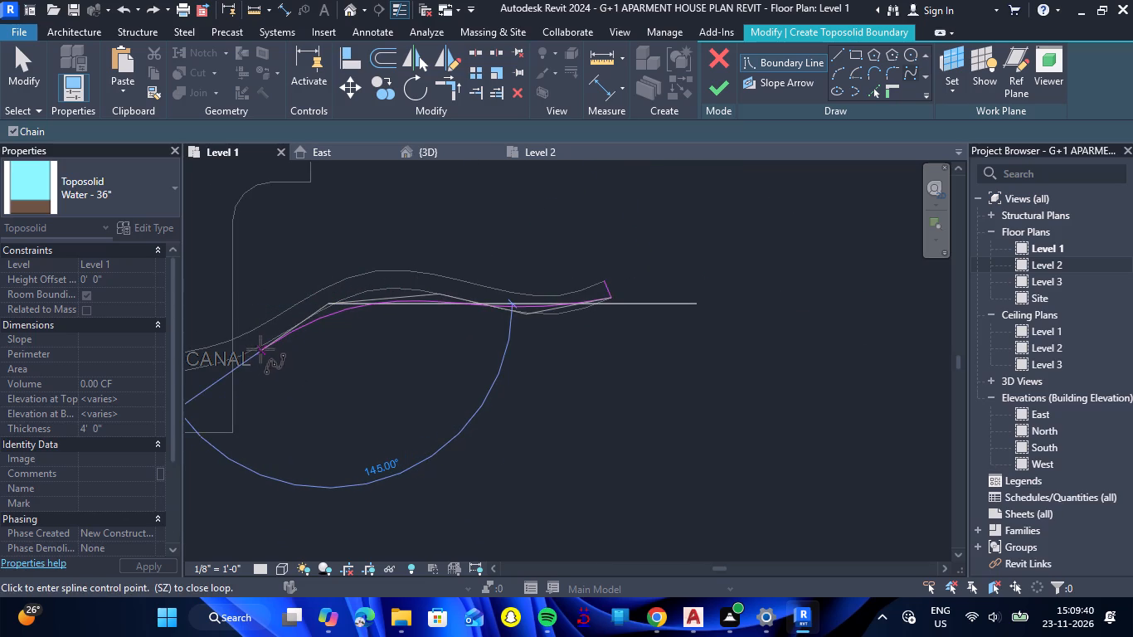
left_click(260, 349)
scroll(271, 348, "down", 5)
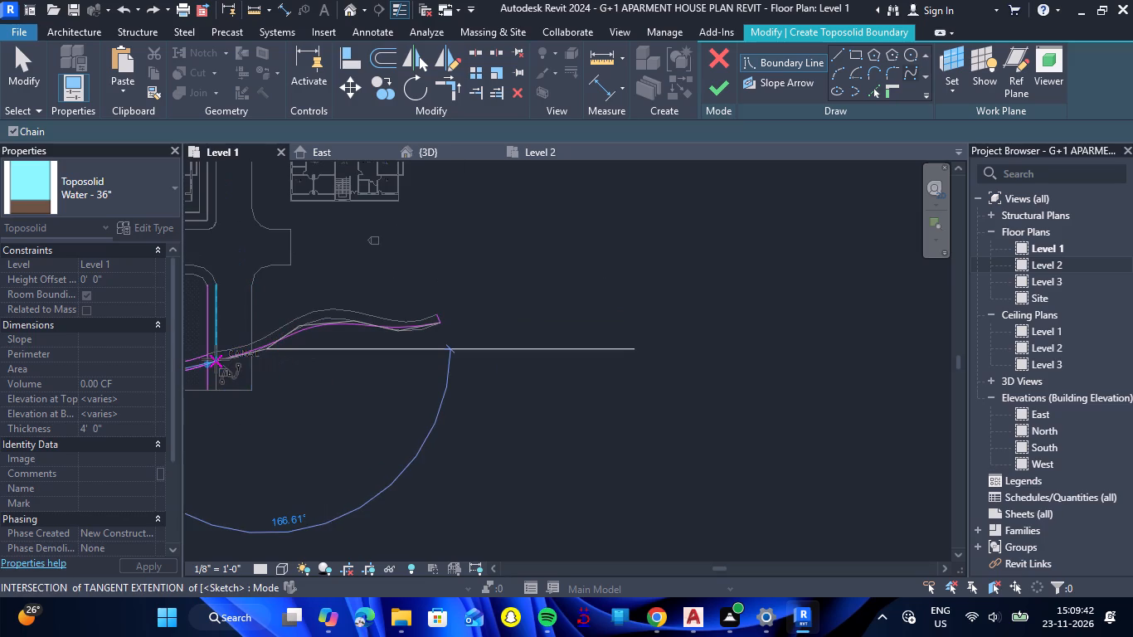
scroll(216, 359, "up", 12)
scroll(216, 359, "down", 6)
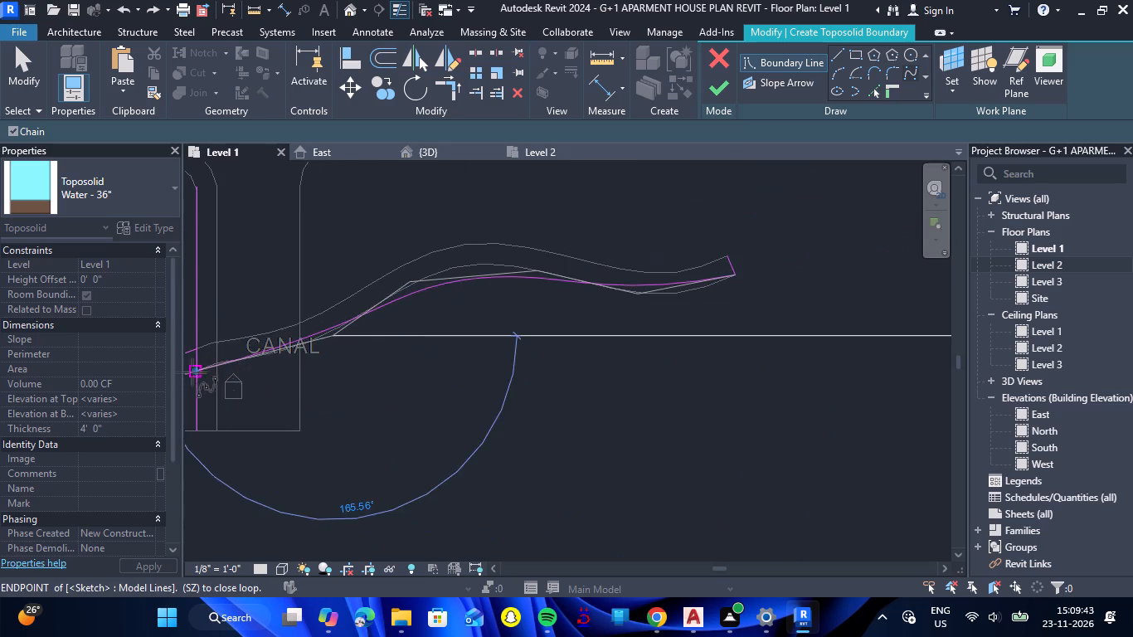
scroll(189, 372, "up", 8)
left_click(206, 369)
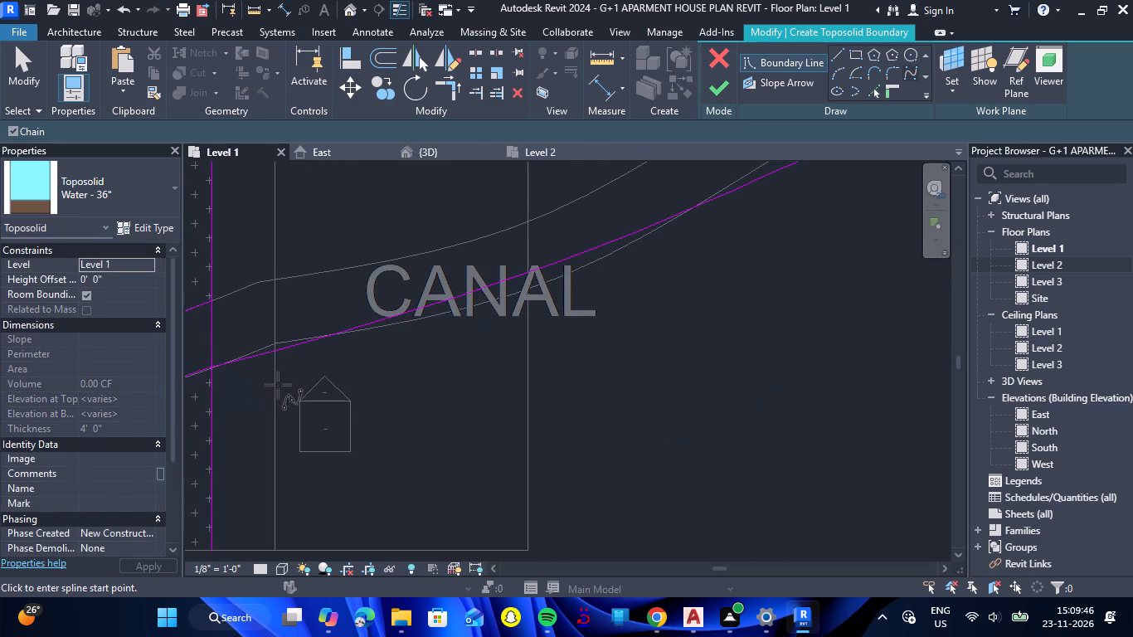
scroll(421, 375, "down", 10)
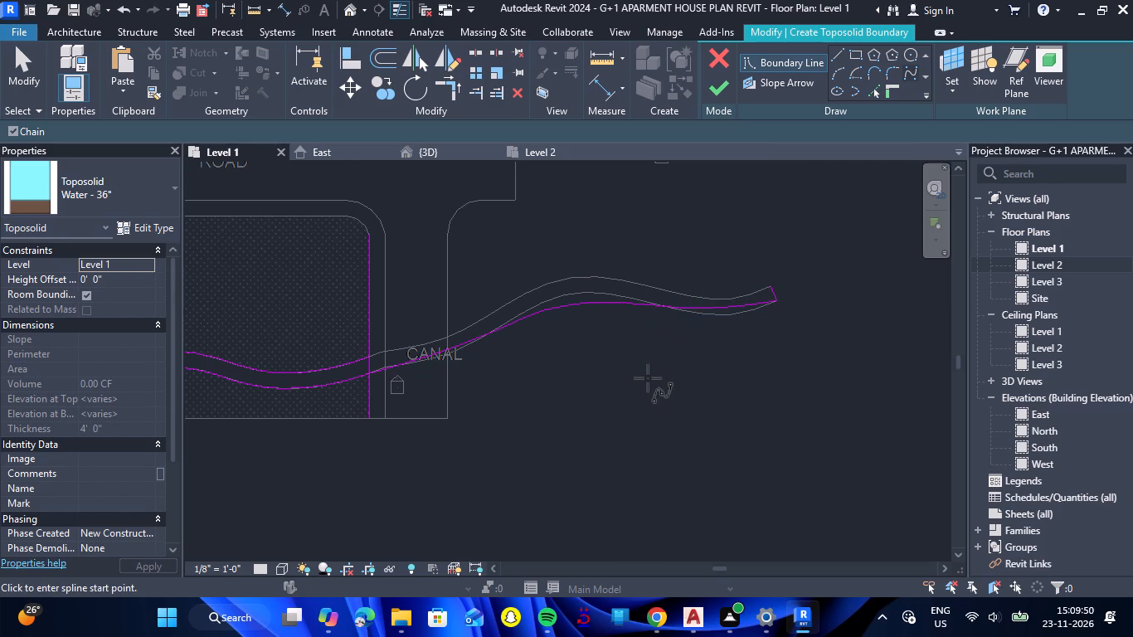
key("Escape")
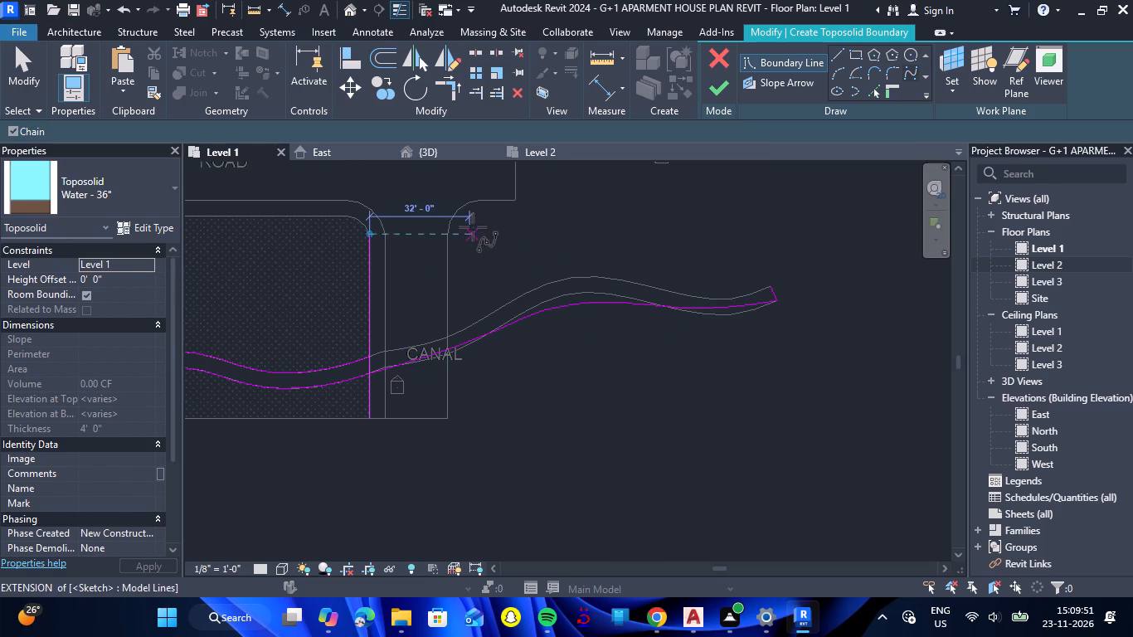
key("Escape")
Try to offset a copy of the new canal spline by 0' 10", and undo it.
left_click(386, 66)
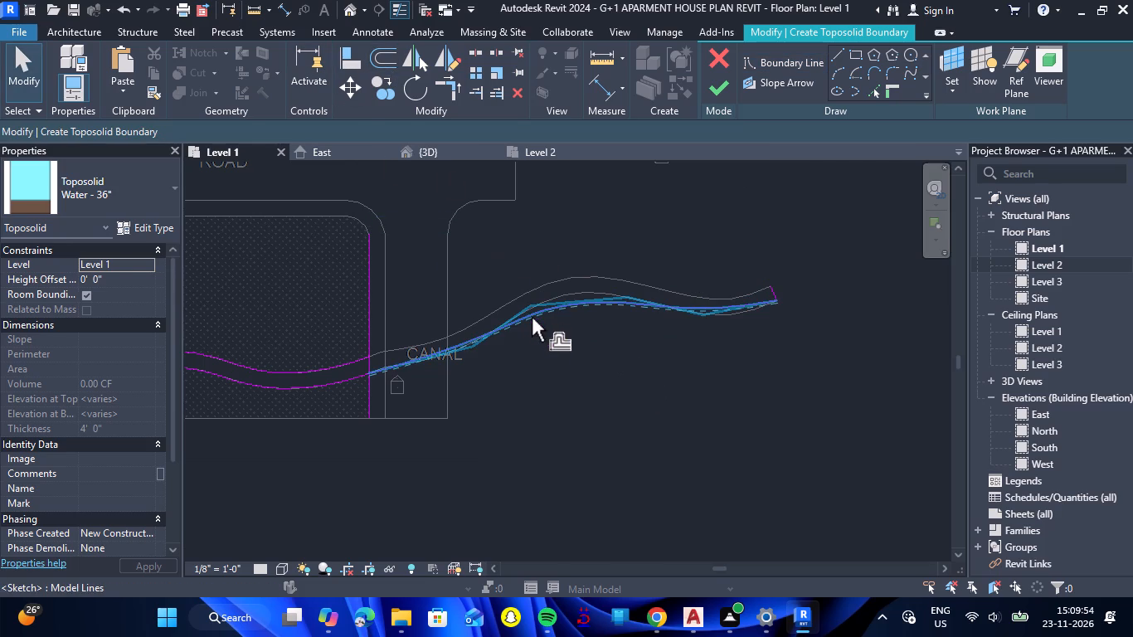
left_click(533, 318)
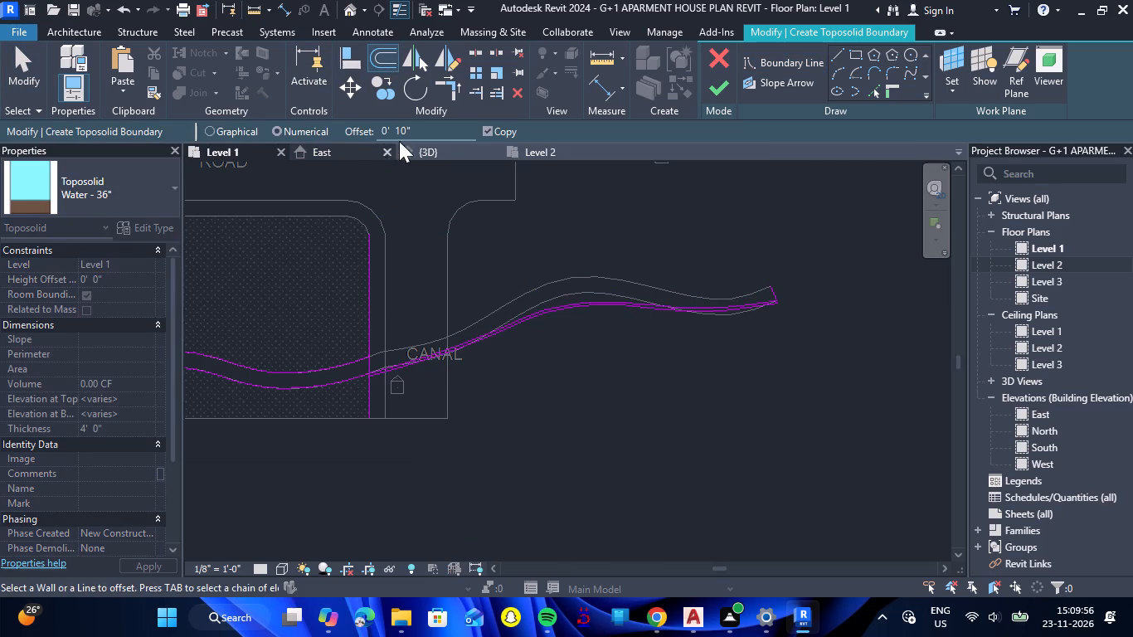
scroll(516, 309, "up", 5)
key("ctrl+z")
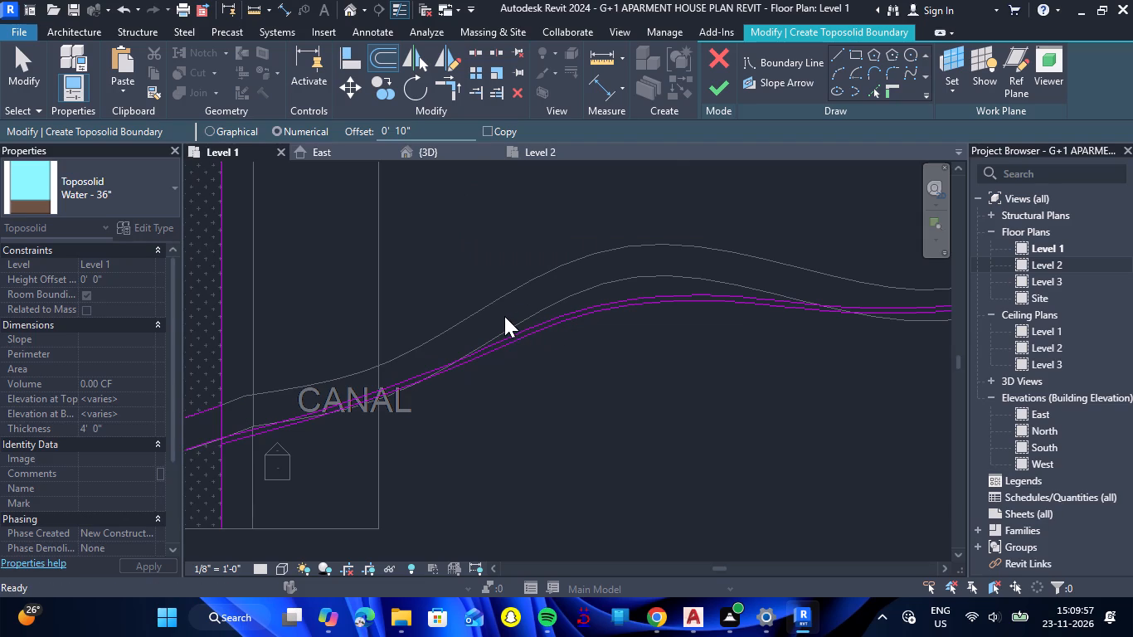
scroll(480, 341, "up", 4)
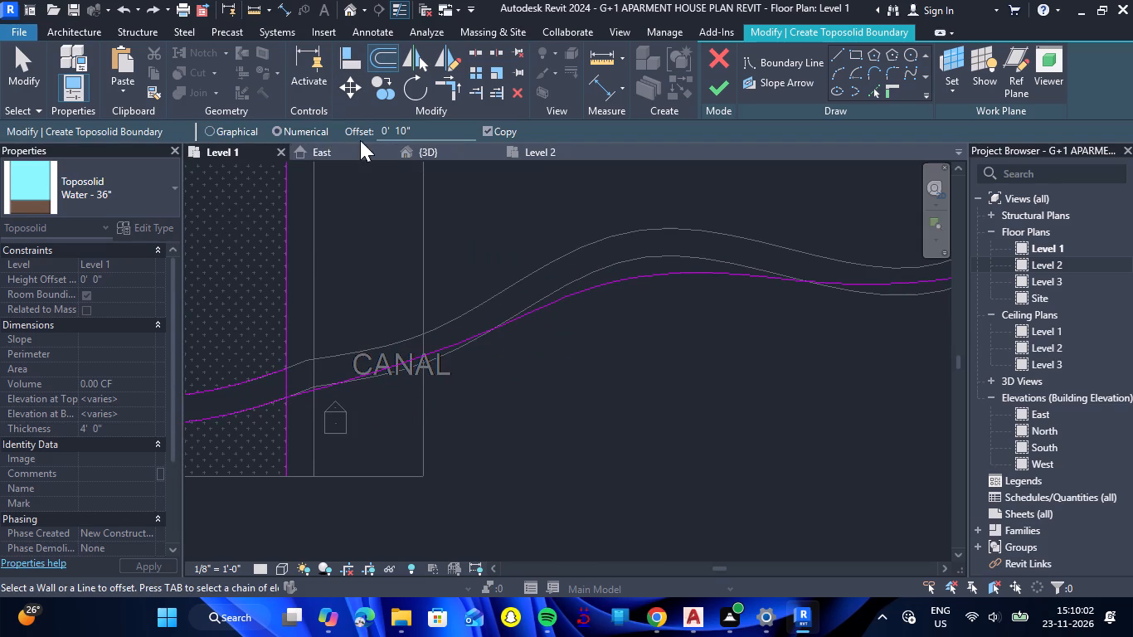
Offset a copy of the canal's lower spline 5' toward the canal's upper edge.
left_click_drag(416, 131, 328, 133)
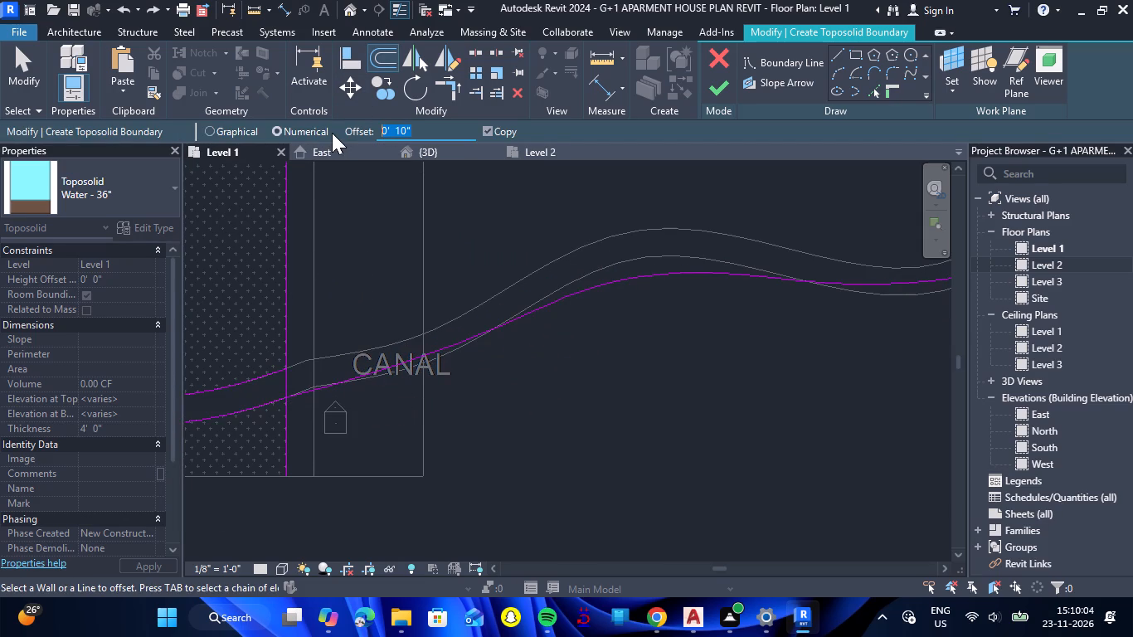
type("5'")
key("Return")
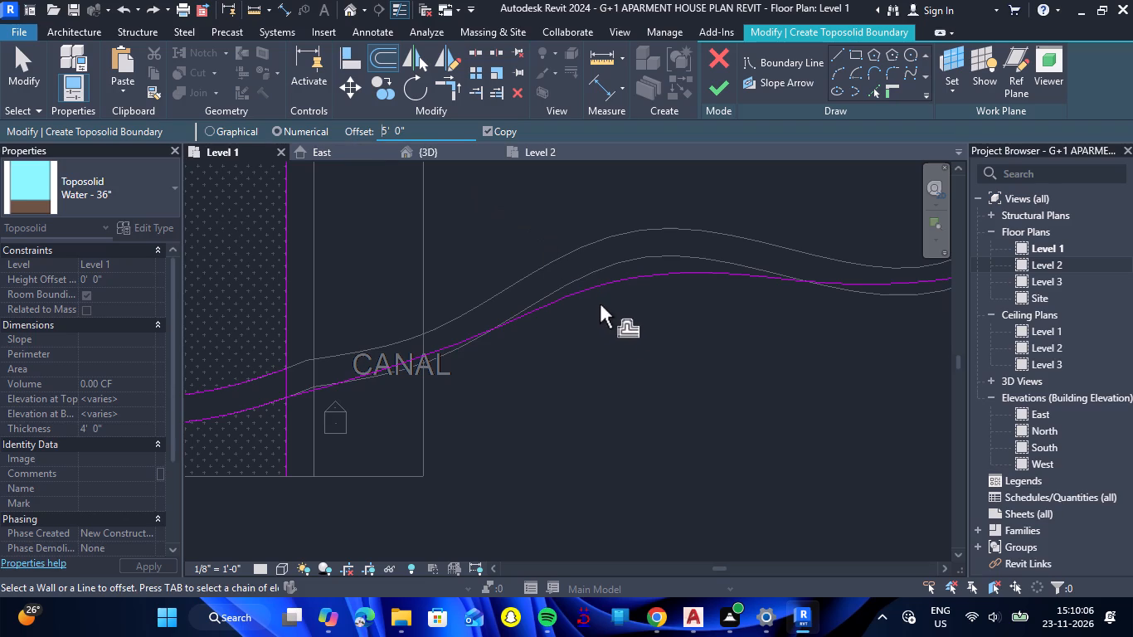
left_click(615, 289)
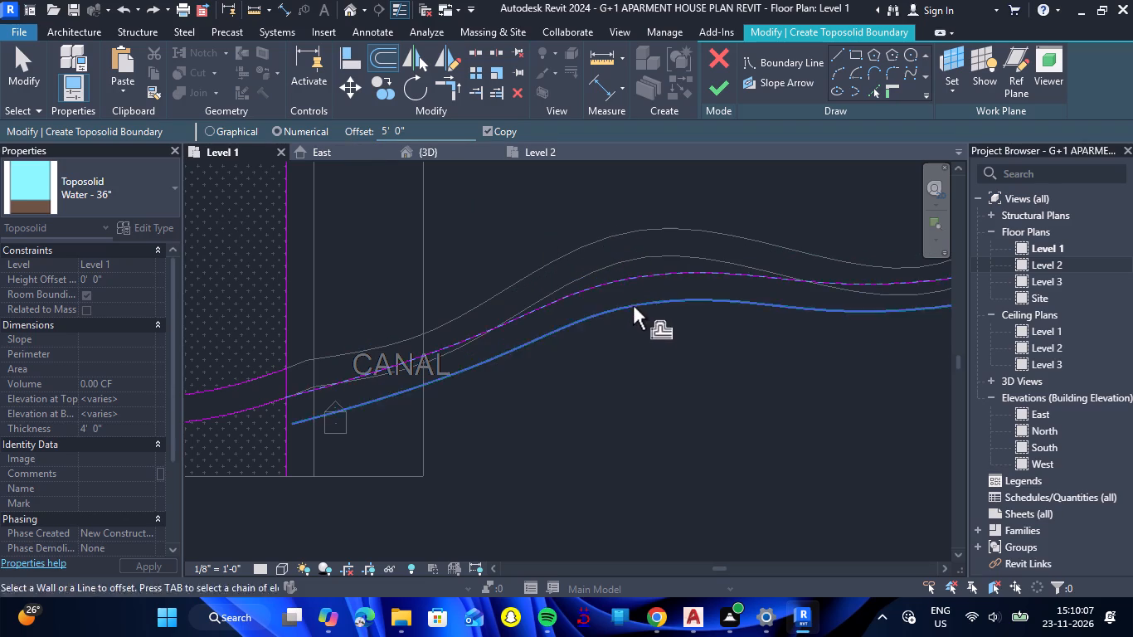
key("ctrl+z")
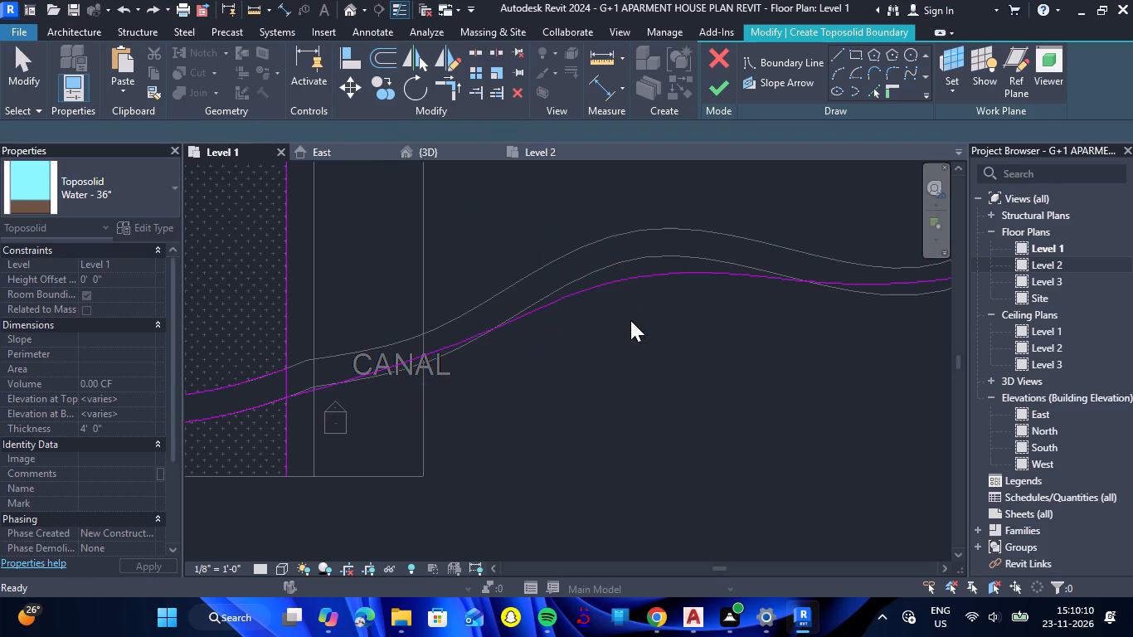
left_click(622, 276)
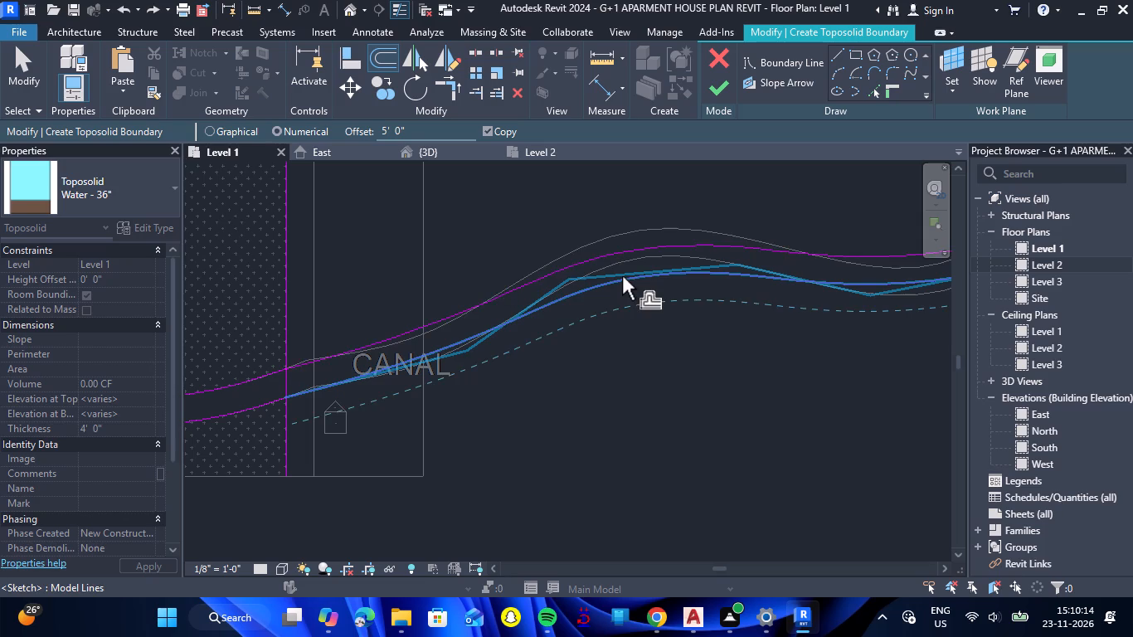
scroll(523, 353, "down", 5)
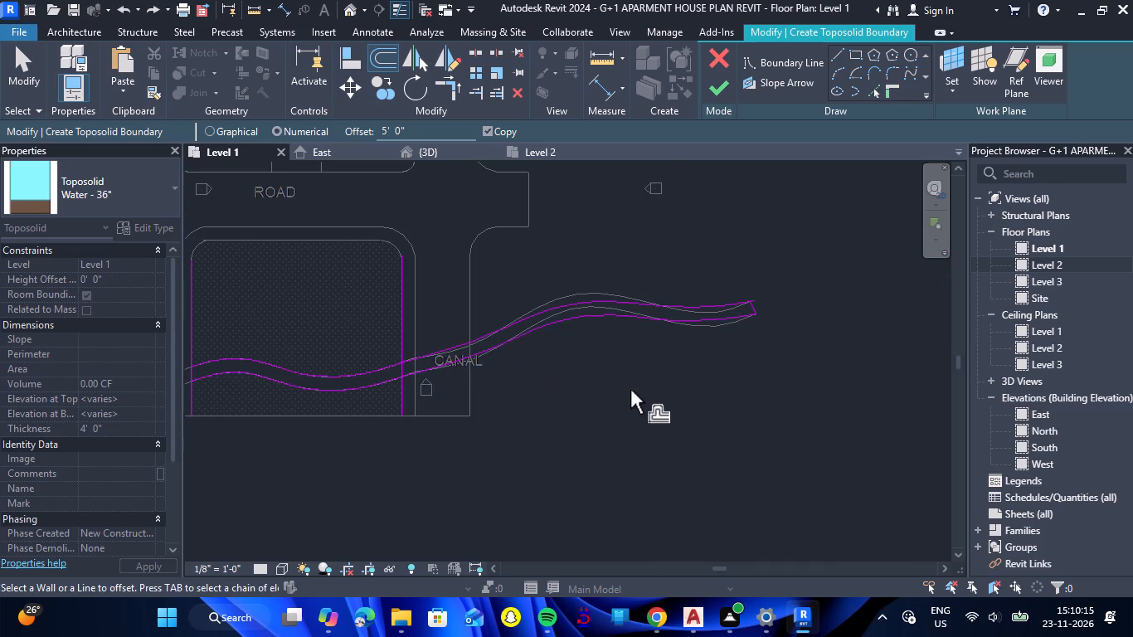
key("Escape")
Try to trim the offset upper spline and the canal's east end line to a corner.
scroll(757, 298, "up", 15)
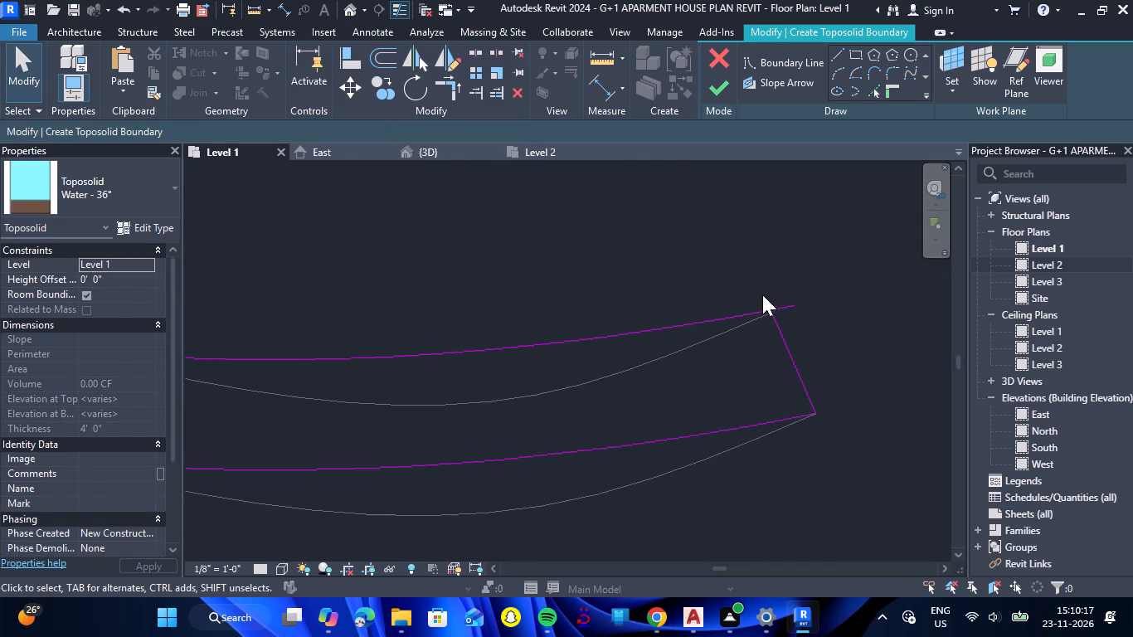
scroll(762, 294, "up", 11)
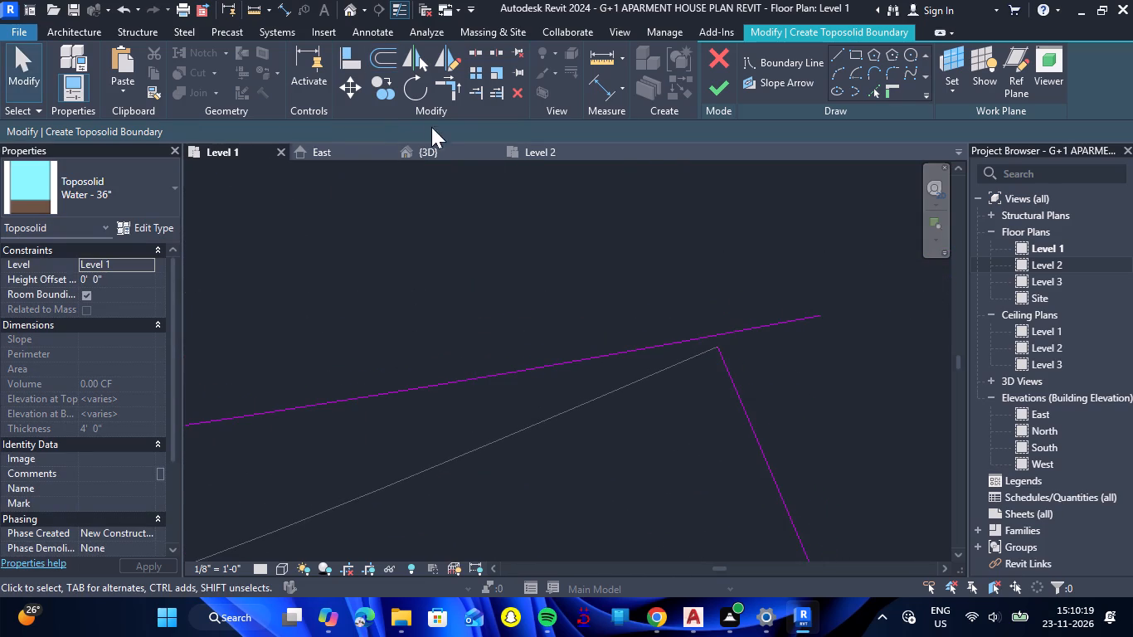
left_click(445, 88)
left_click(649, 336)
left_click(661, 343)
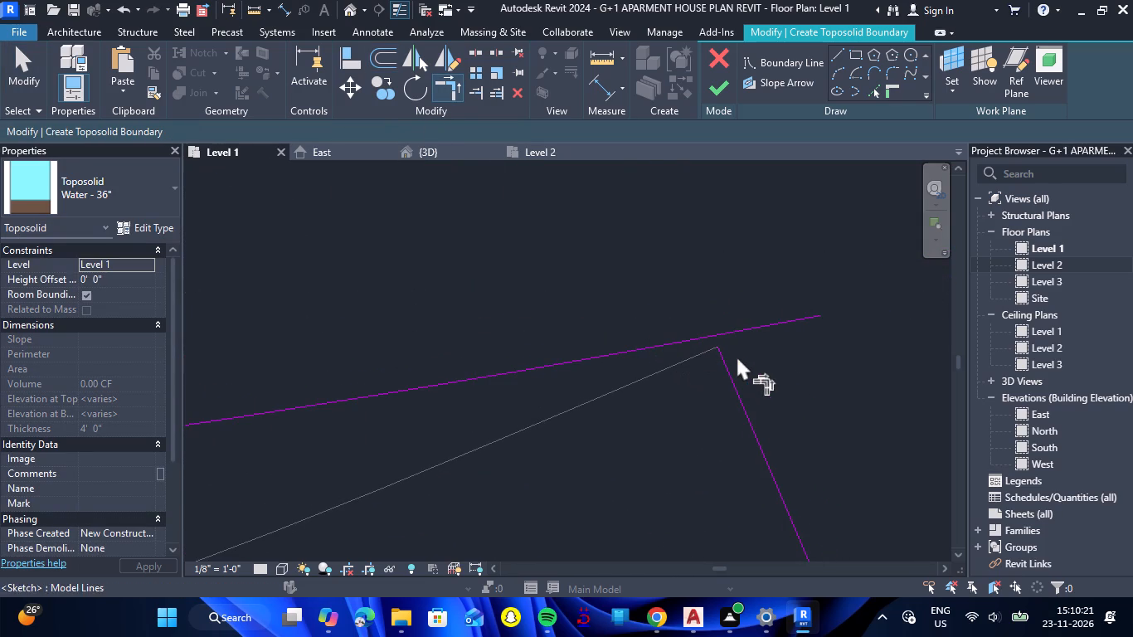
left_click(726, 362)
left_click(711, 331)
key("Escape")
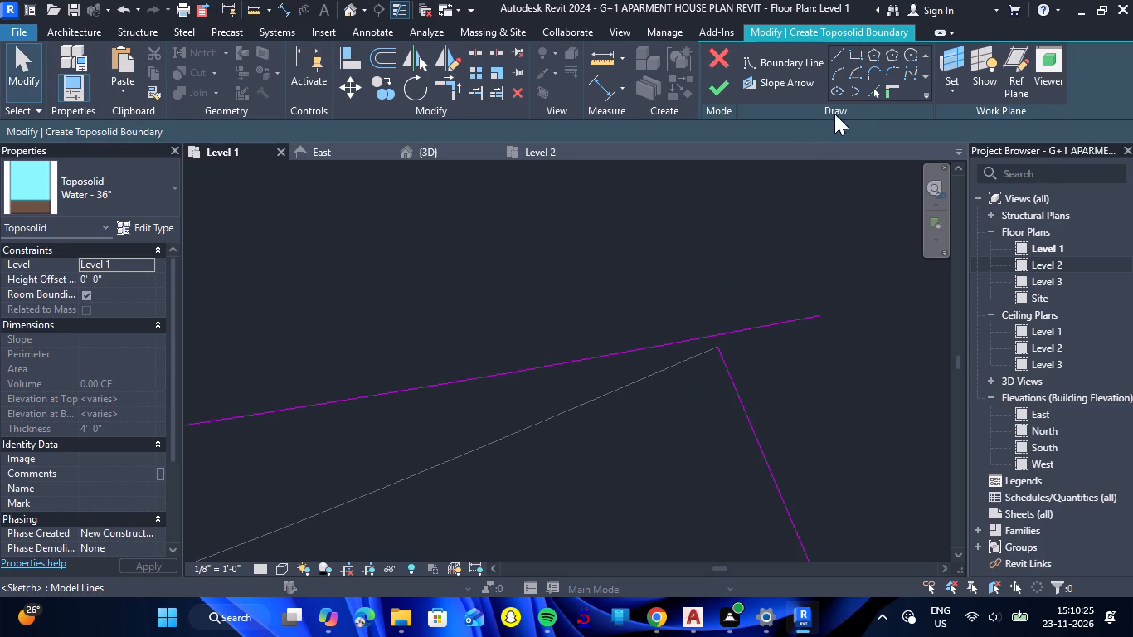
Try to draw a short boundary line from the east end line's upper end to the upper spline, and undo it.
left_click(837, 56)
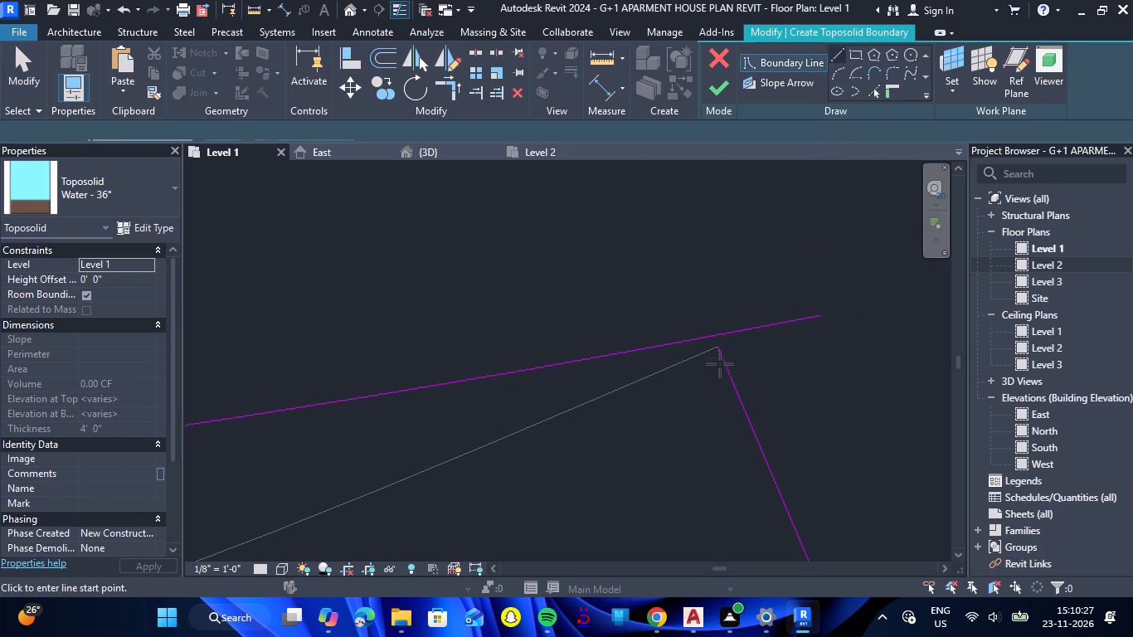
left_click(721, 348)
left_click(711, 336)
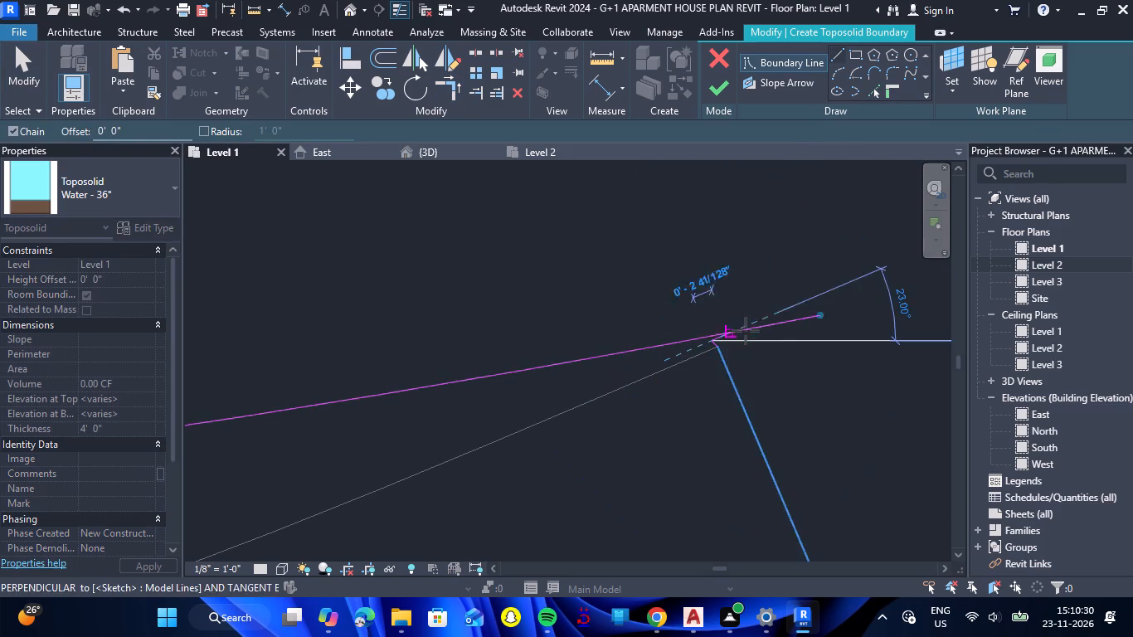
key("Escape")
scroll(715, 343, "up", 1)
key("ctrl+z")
Draw a boundary line about 0' 1 1/2" long from the upper spline to the east end line's upper end, in line with it.
scroll(712, 340, "up", 4)
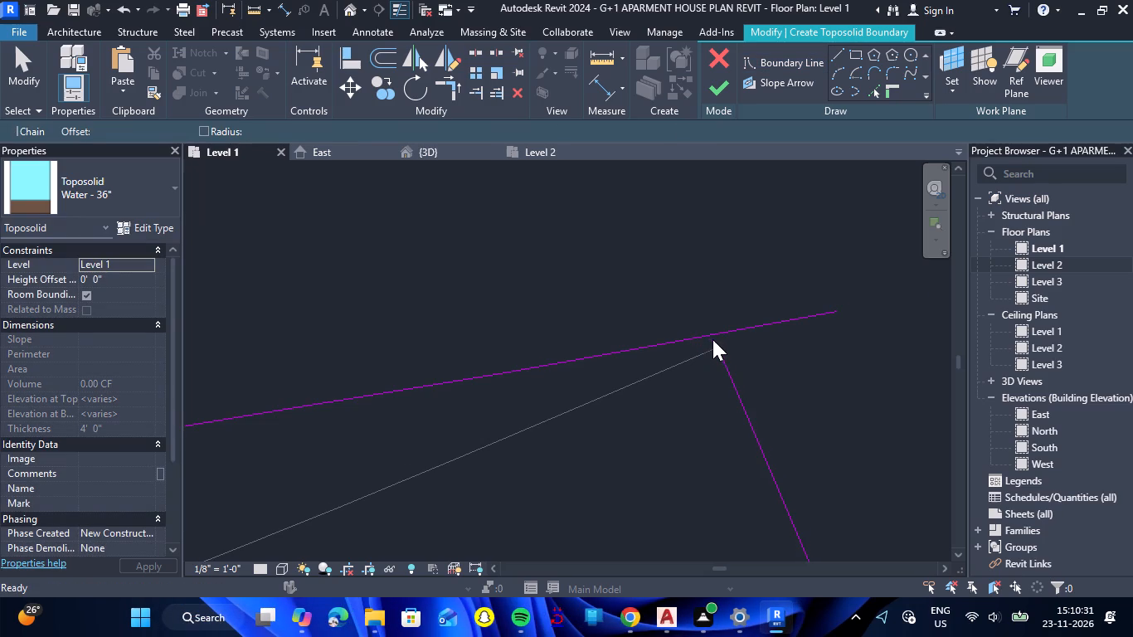
scroll(712, 339, "up", 8)
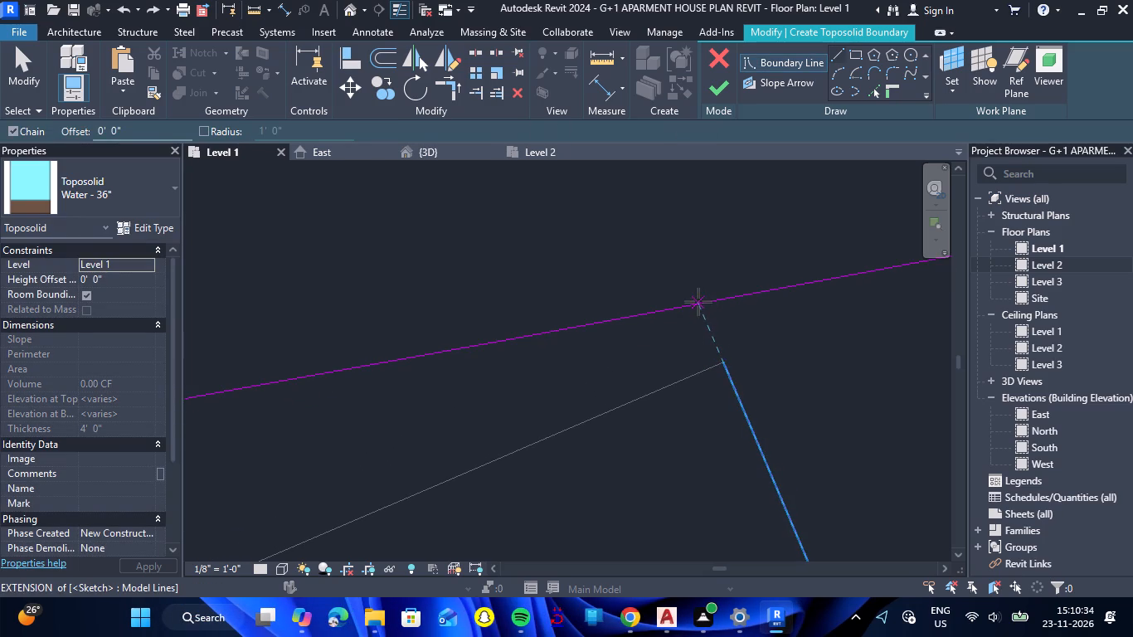
left_click(698, 302)
left_click(727, 362)
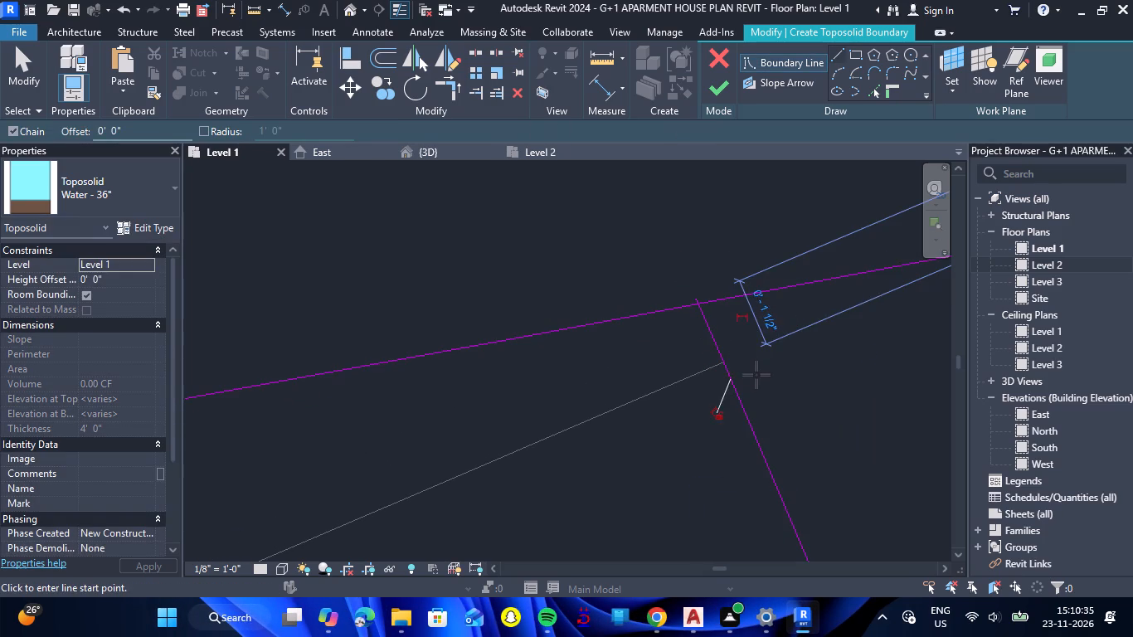
key("Escape")
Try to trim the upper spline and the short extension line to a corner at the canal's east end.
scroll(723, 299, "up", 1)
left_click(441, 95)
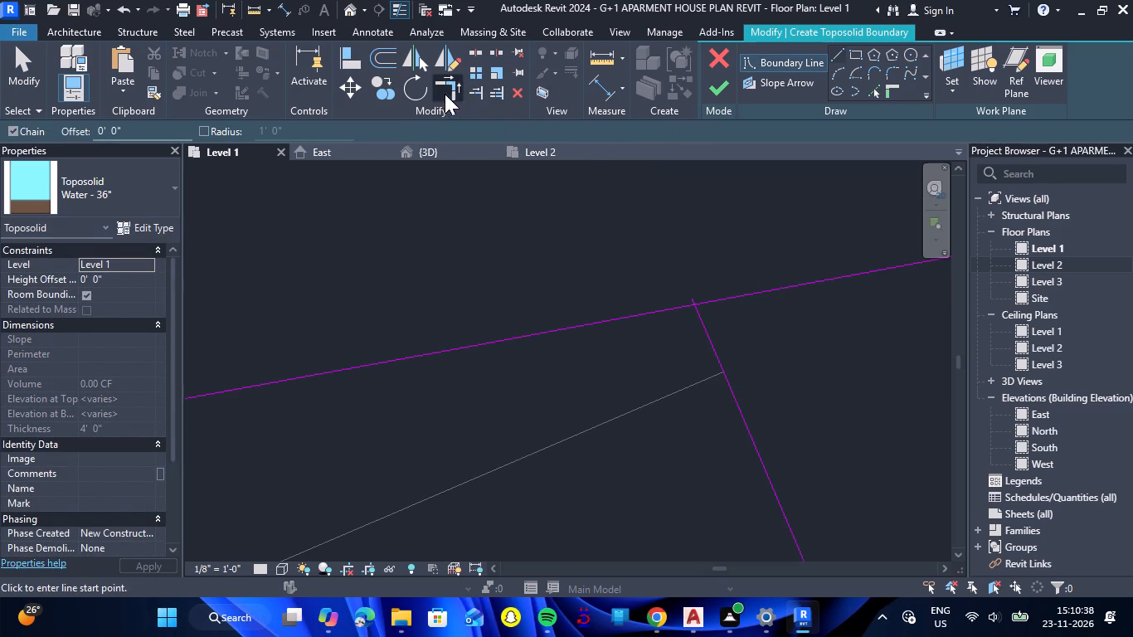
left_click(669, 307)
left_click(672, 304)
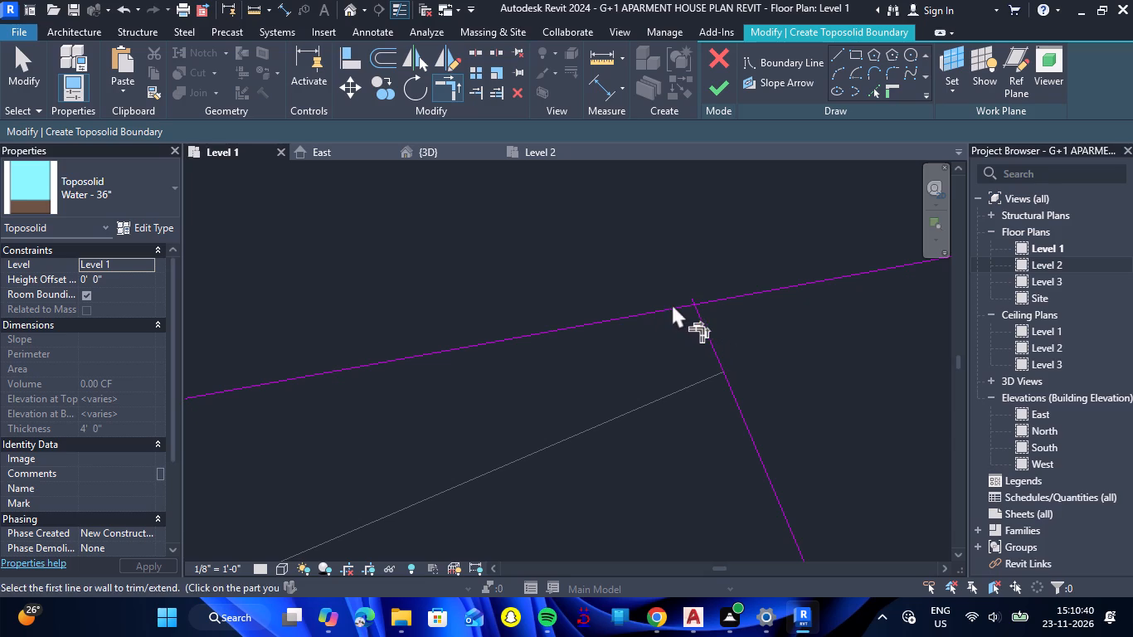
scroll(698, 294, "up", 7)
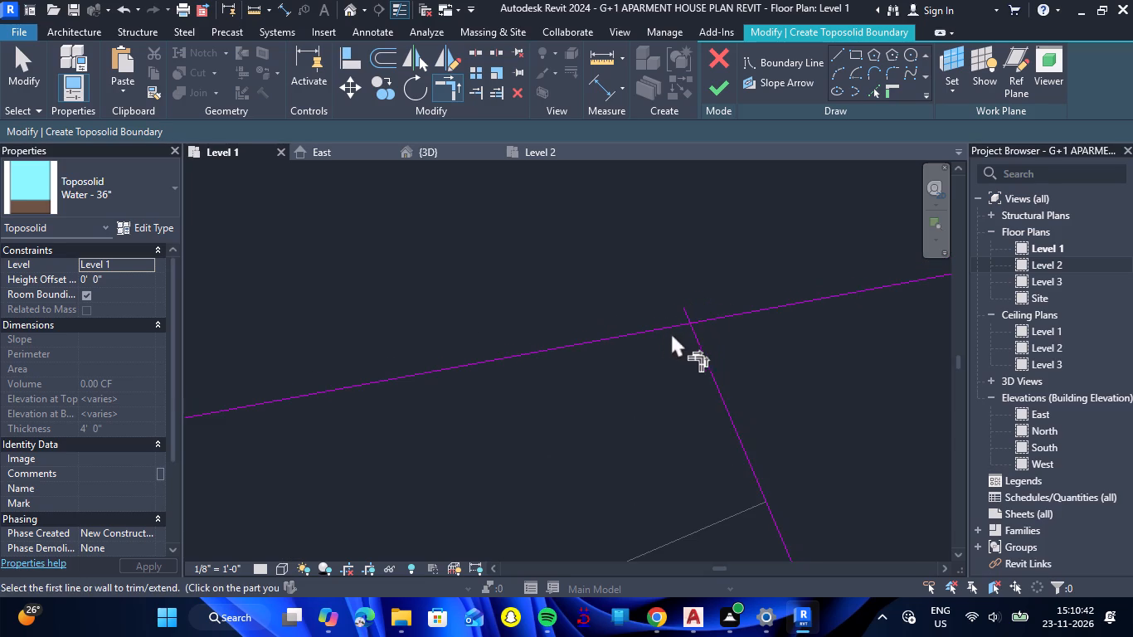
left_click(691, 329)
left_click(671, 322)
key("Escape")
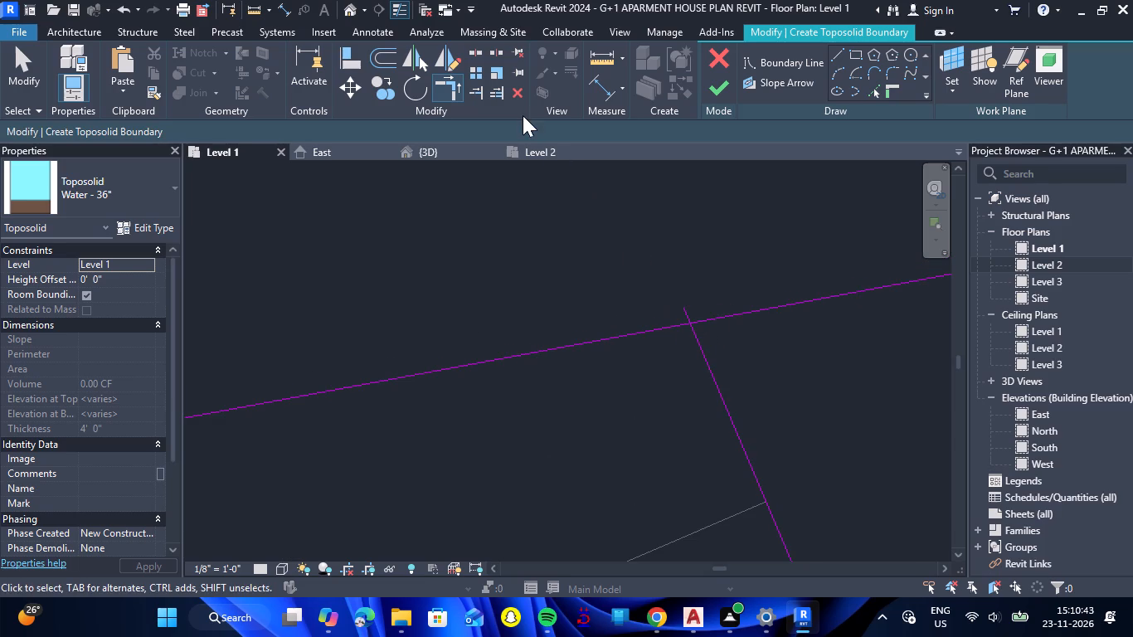
Split the short extension line at its crossing with the upper spline and delete the stub projecting beyond the spline.
key("Escape")
left_click(477, 55)
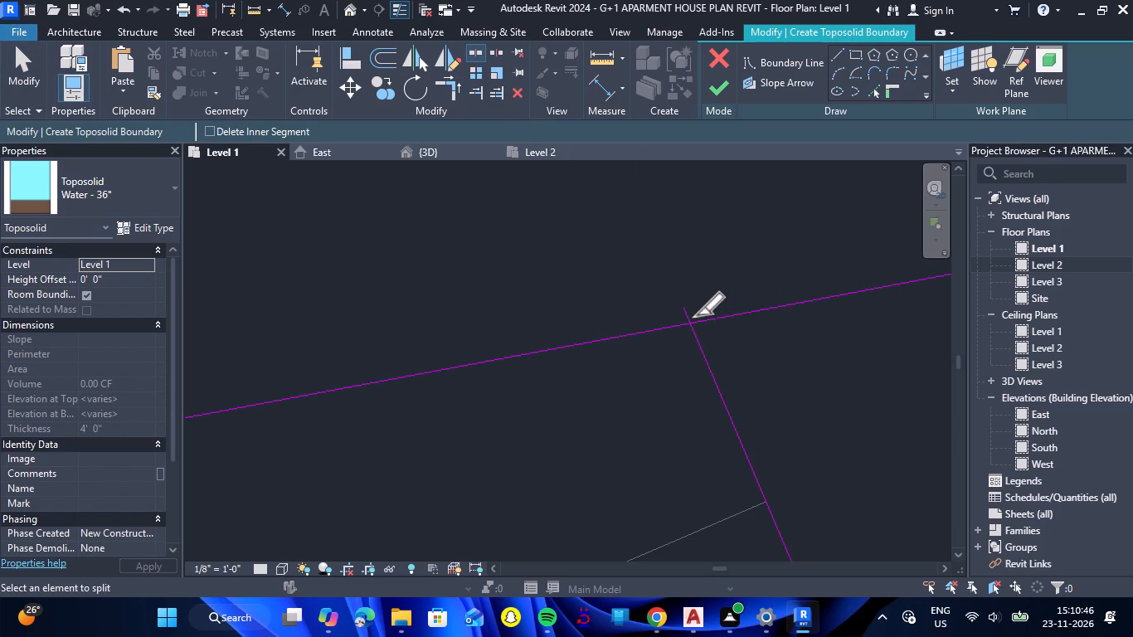
left_click(694, 320)
key("Escape")
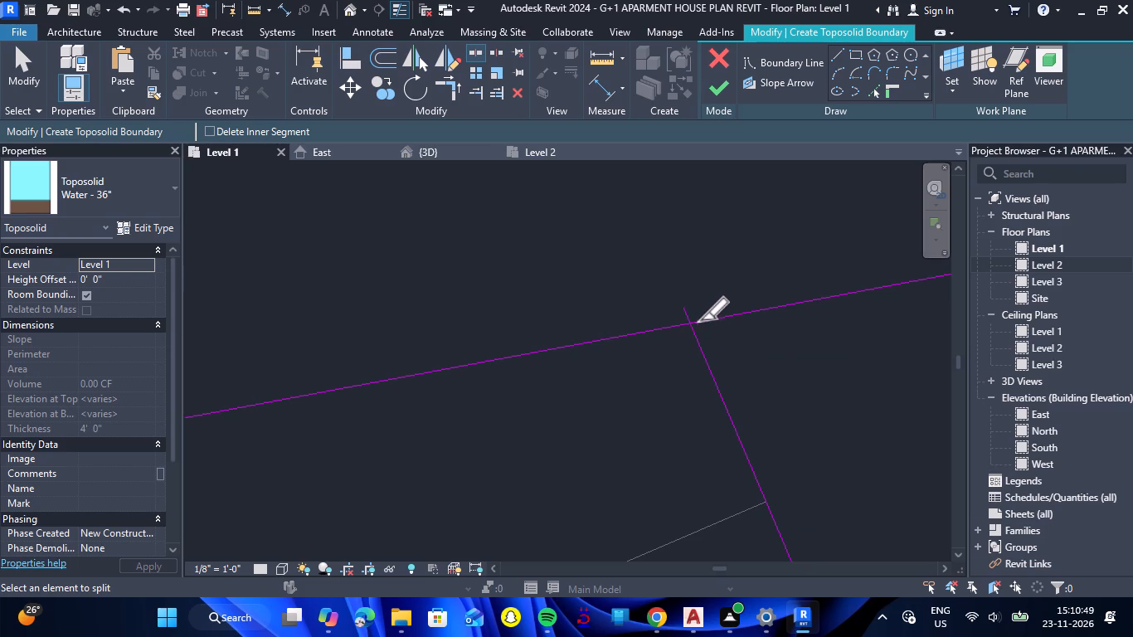
key("Escape")
left_click(688, 311)
key("Delete")
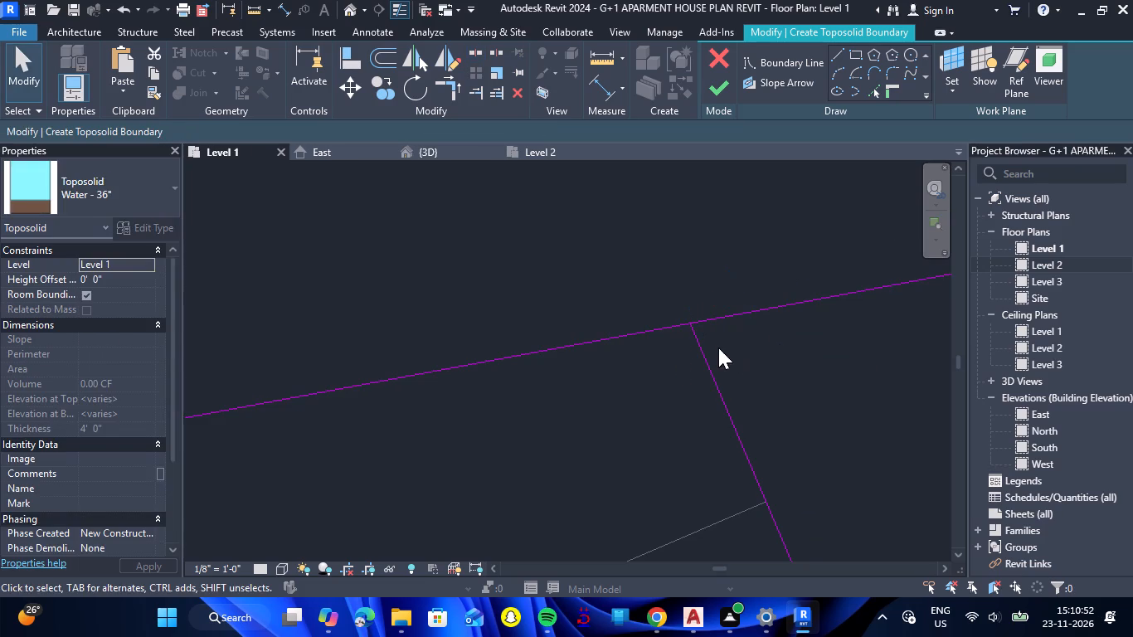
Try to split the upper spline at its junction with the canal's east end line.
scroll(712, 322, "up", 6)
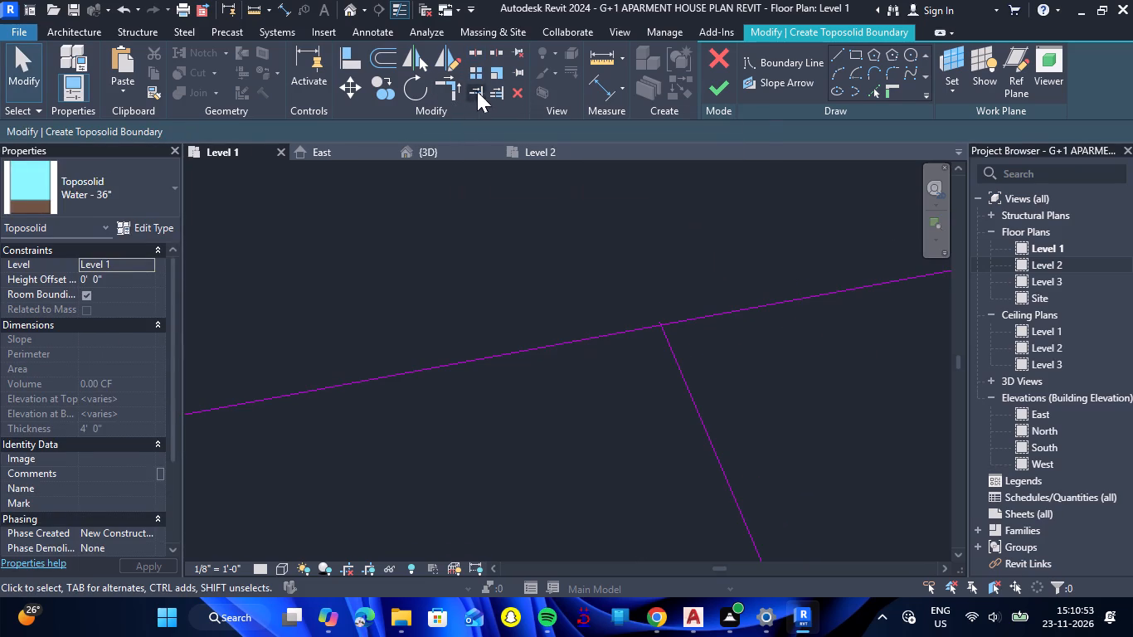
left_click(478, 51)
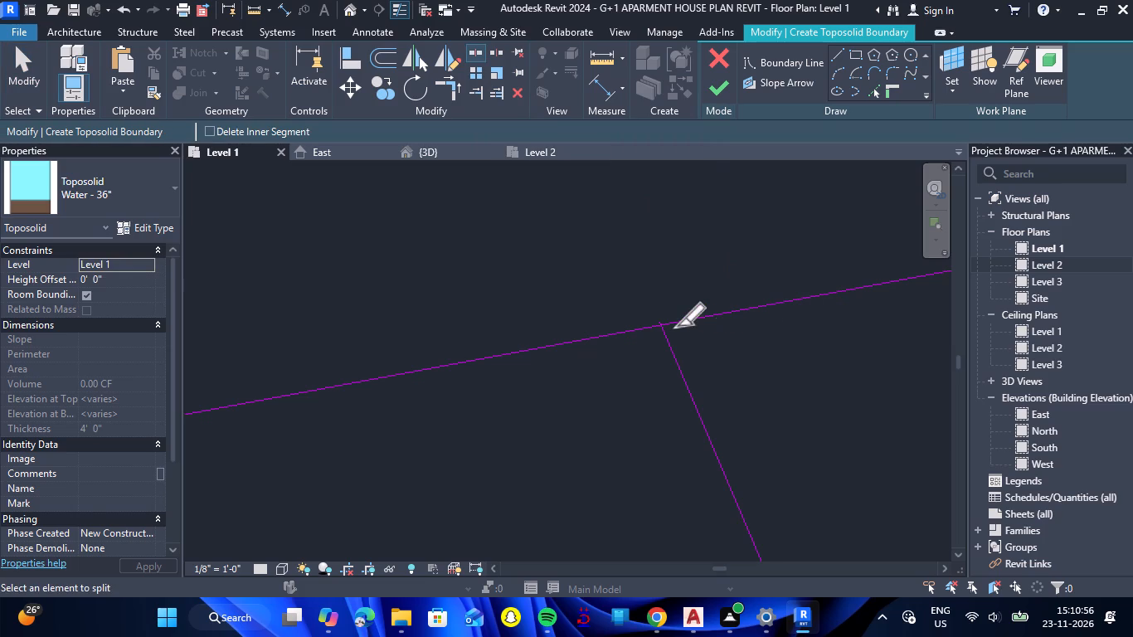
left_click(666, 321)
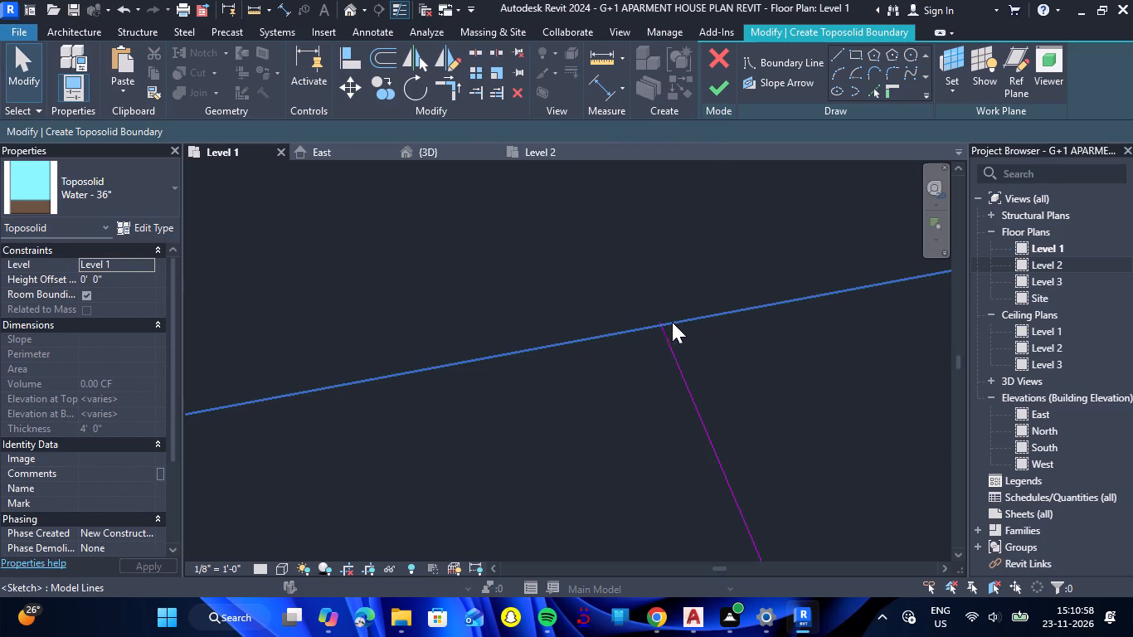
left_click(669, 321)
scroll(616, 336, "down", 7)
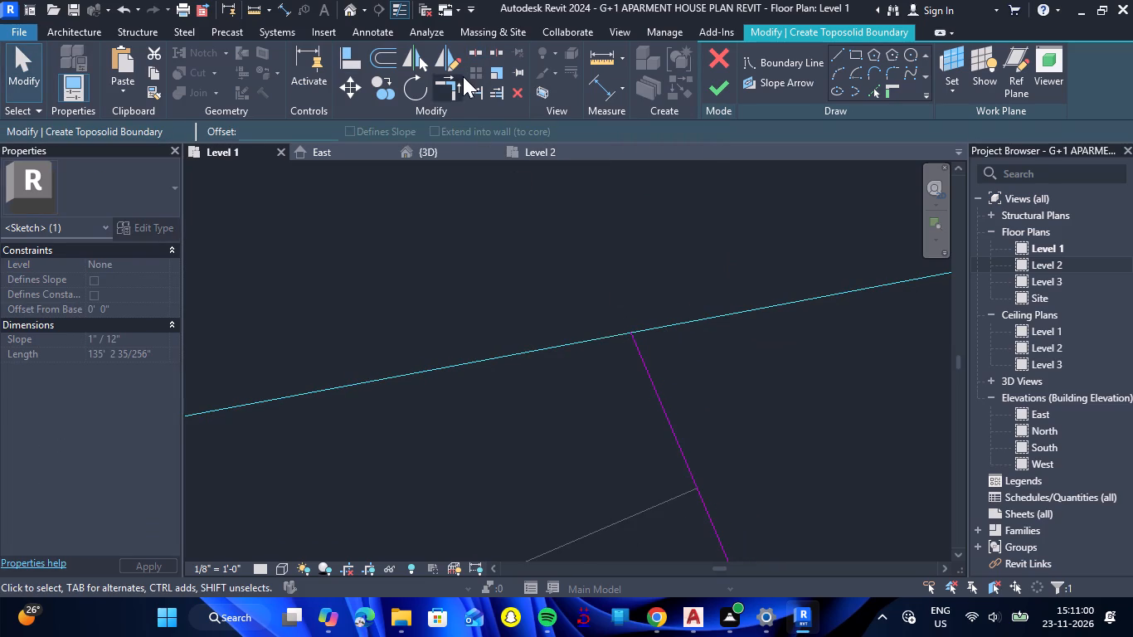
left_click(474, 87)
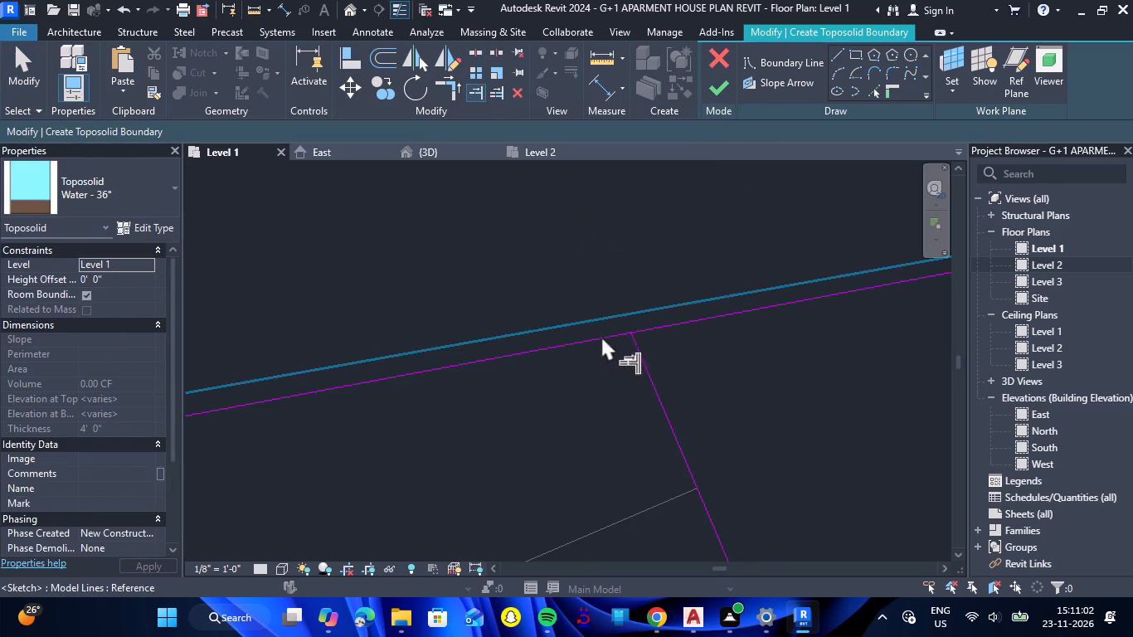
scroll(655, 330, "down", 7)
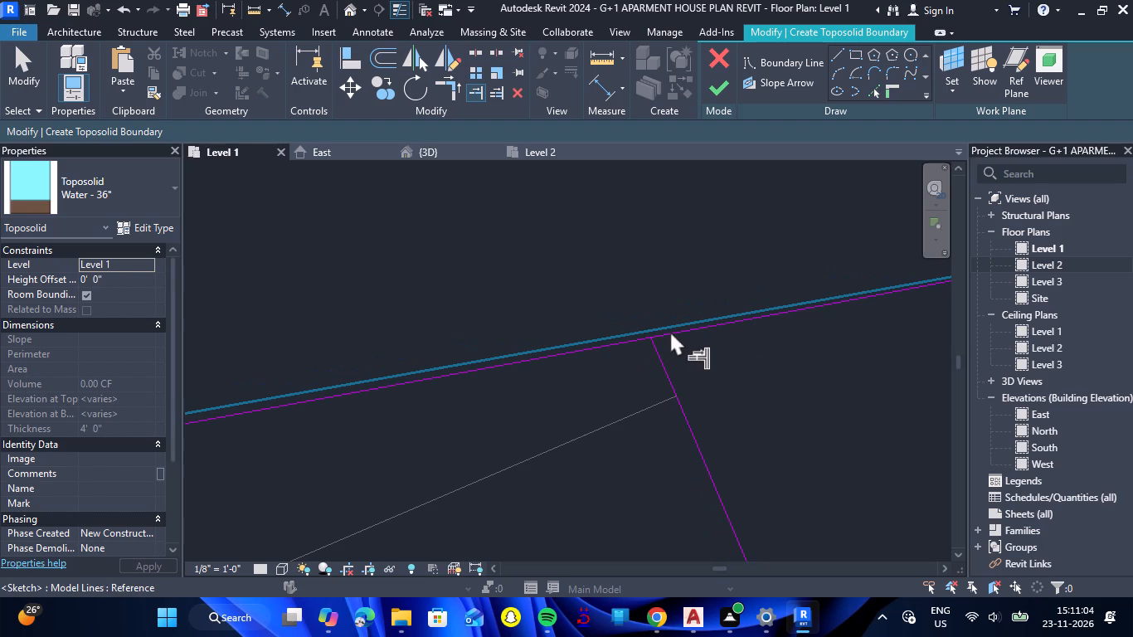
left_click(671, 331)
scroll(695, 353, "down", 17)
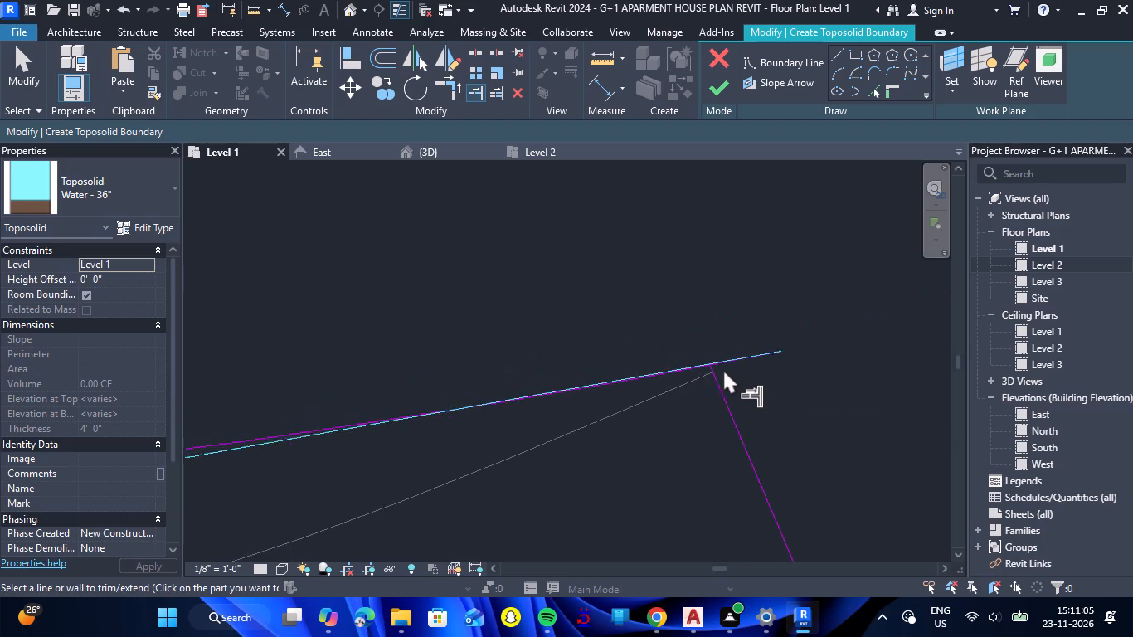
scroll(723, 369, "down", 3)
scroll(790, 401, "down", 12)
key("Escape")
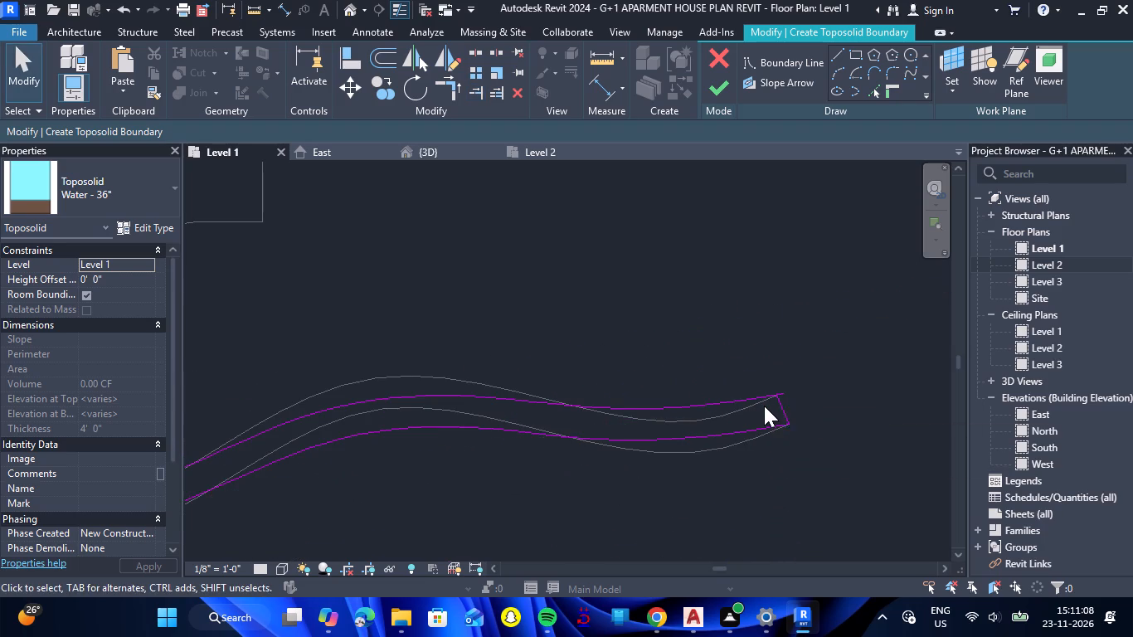
Stretch the upper end of the canal's east end line to the upper spline, making it about 5' 1 3/8" long.
scroll(764, 406, "up", 13)
left_click(800, 408)
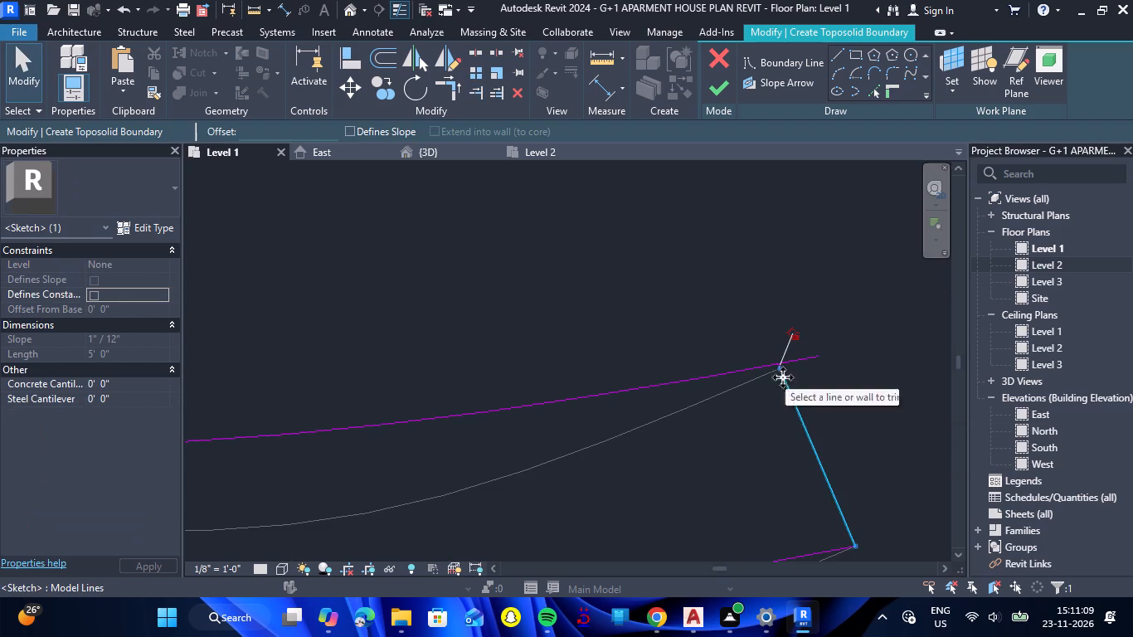
left_click(776, 368)
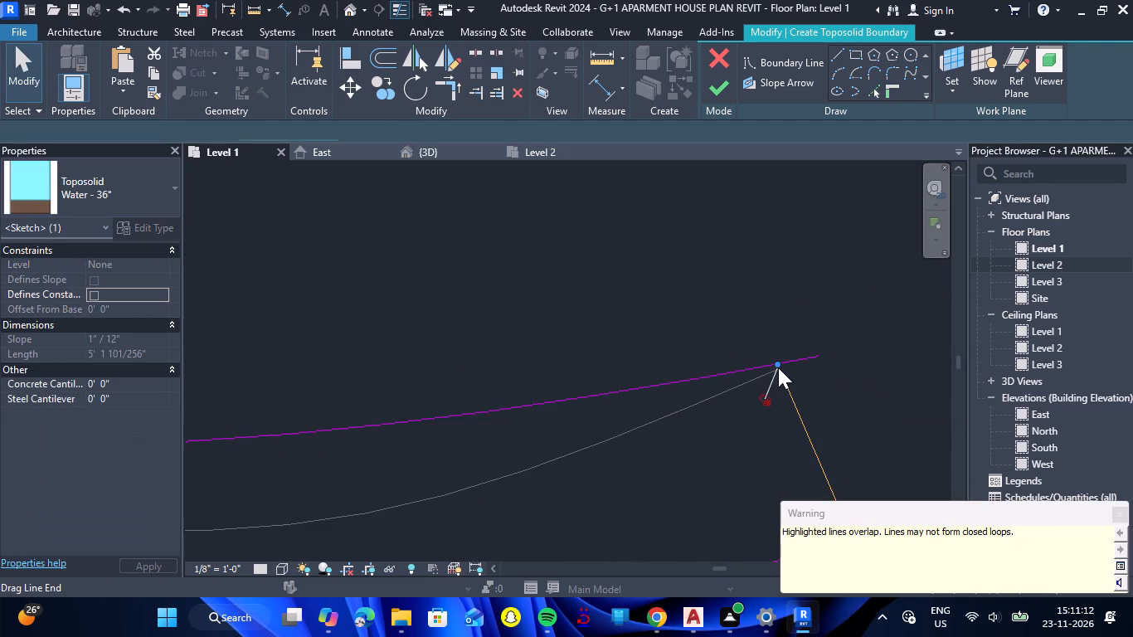
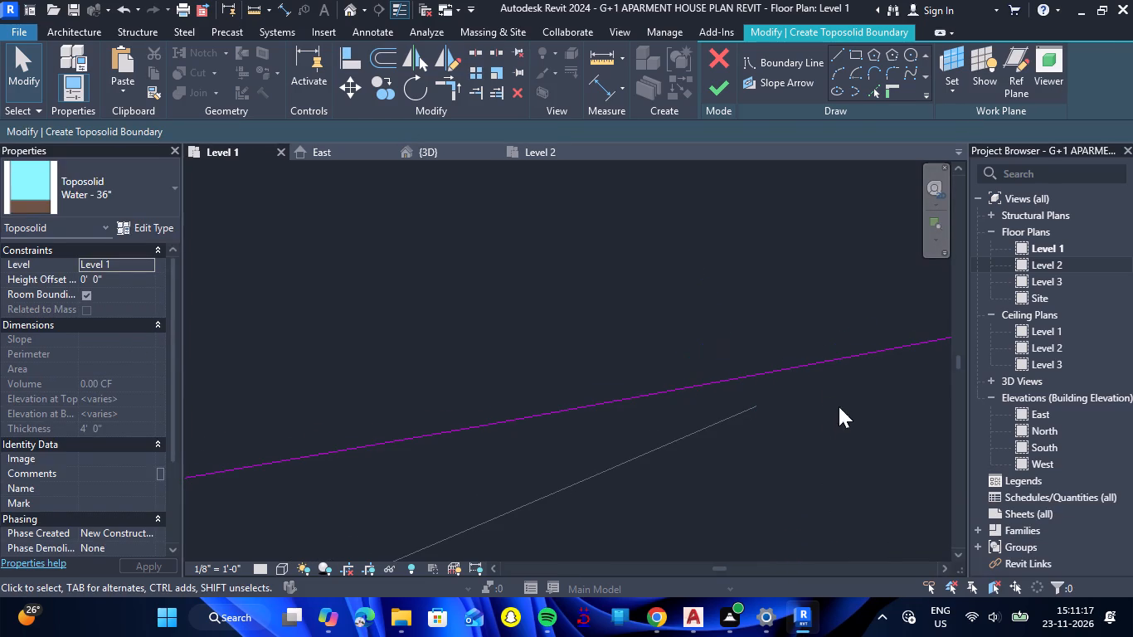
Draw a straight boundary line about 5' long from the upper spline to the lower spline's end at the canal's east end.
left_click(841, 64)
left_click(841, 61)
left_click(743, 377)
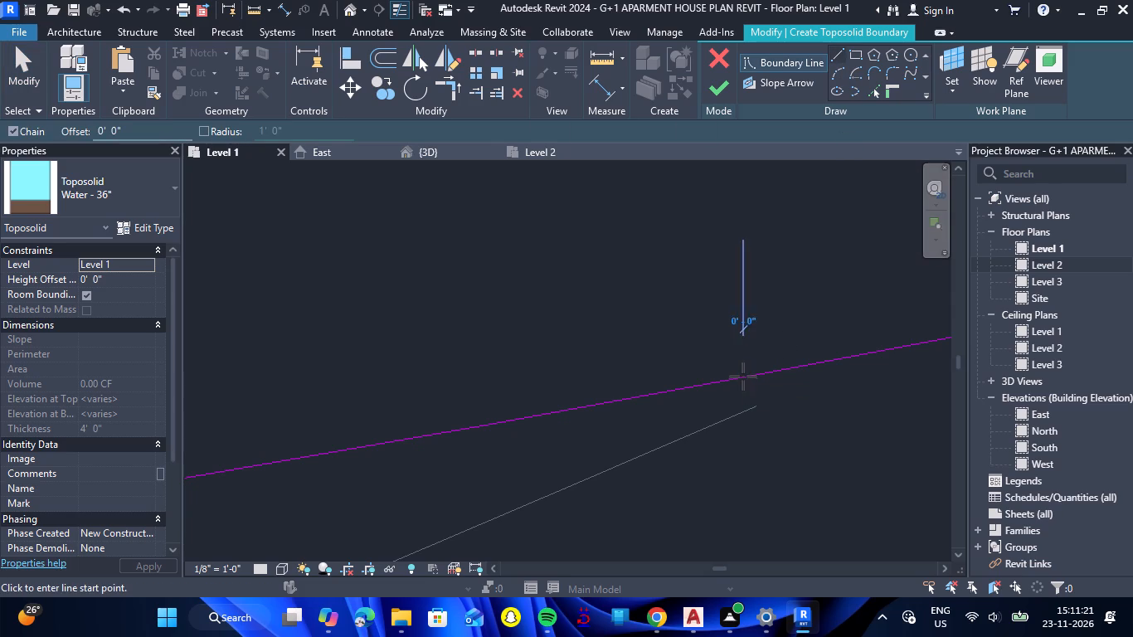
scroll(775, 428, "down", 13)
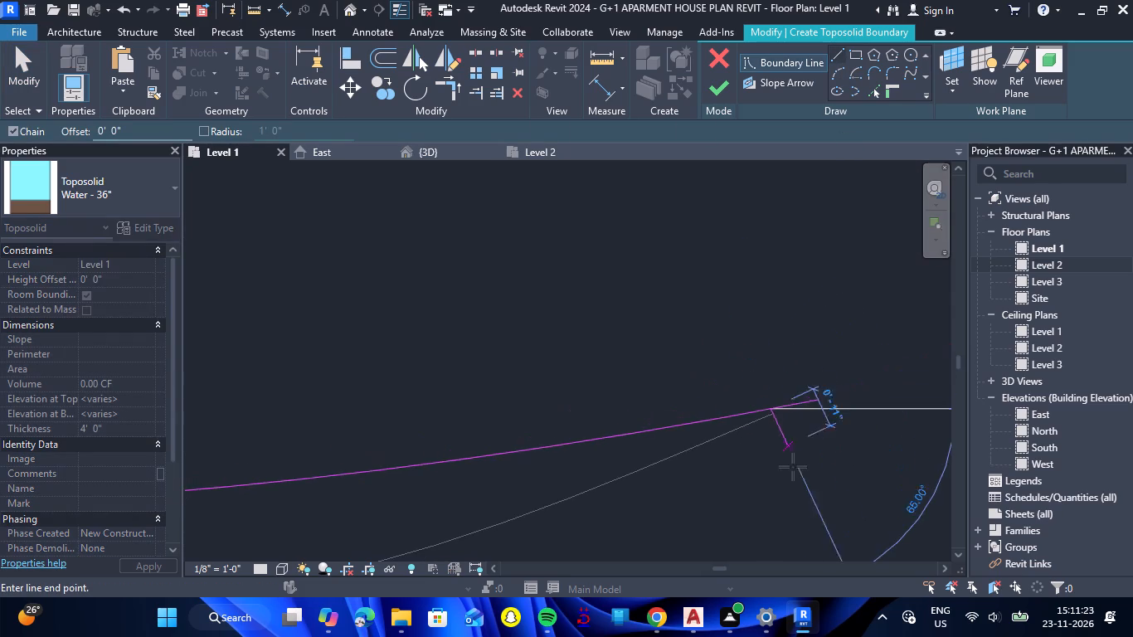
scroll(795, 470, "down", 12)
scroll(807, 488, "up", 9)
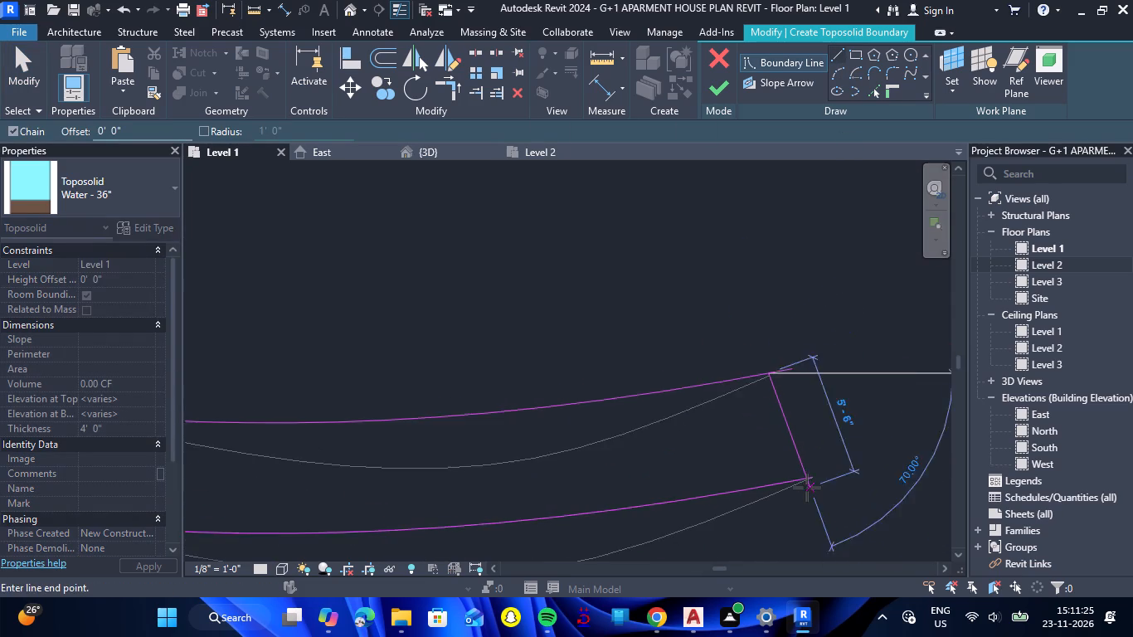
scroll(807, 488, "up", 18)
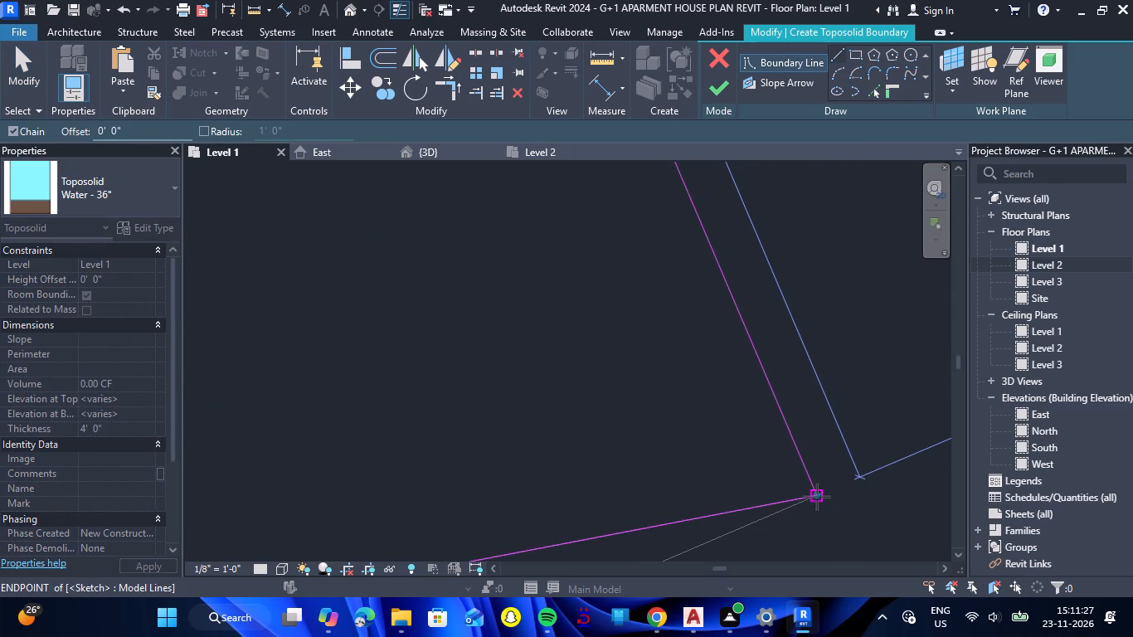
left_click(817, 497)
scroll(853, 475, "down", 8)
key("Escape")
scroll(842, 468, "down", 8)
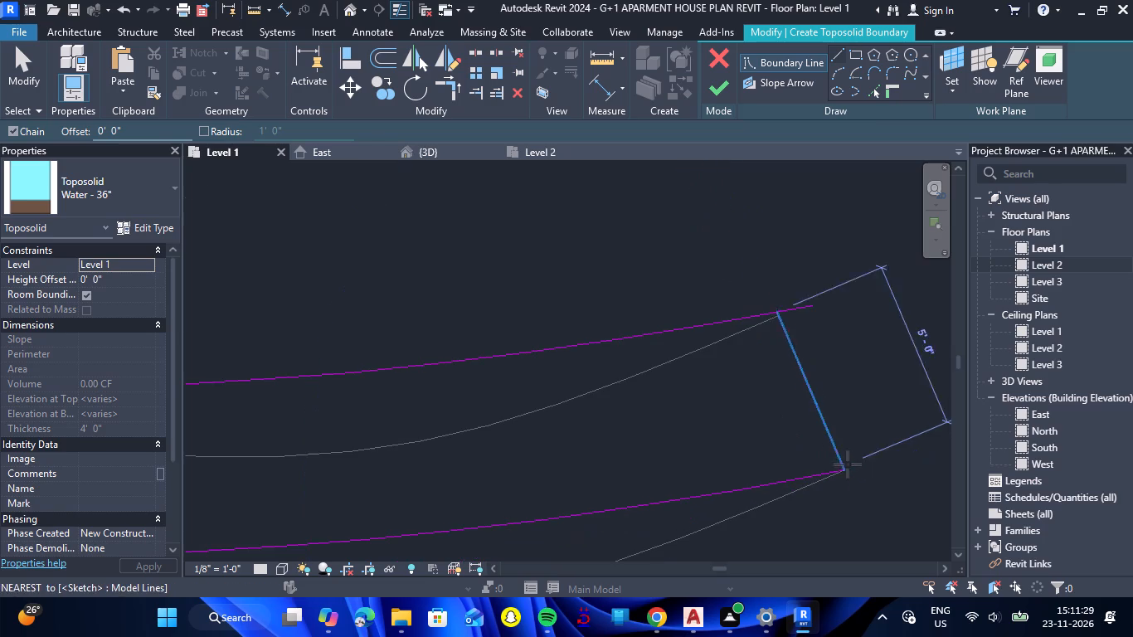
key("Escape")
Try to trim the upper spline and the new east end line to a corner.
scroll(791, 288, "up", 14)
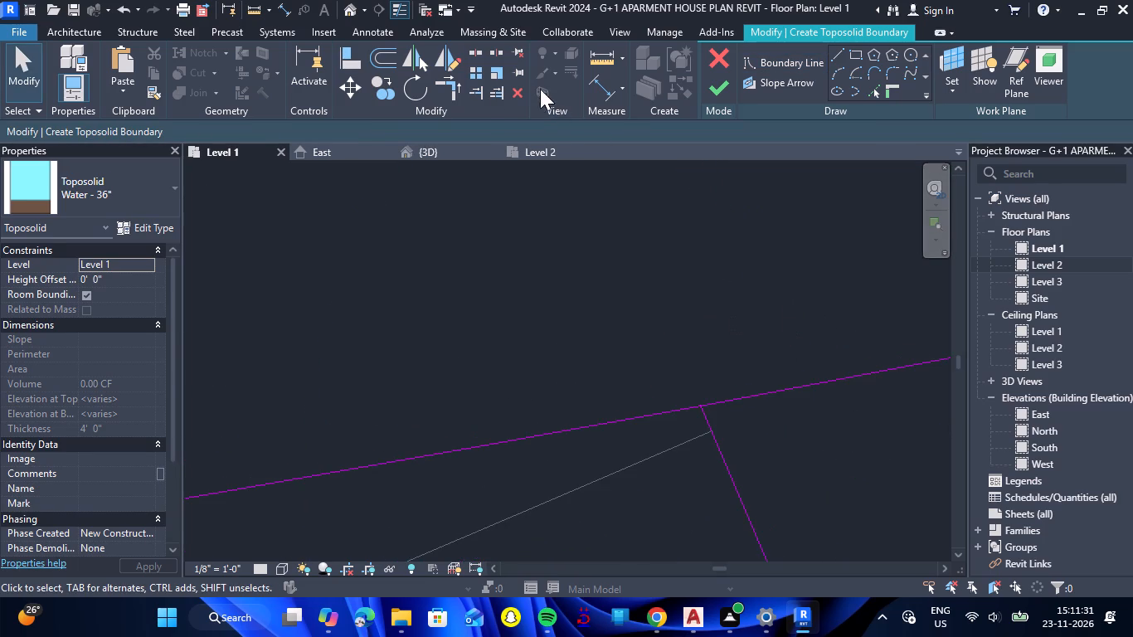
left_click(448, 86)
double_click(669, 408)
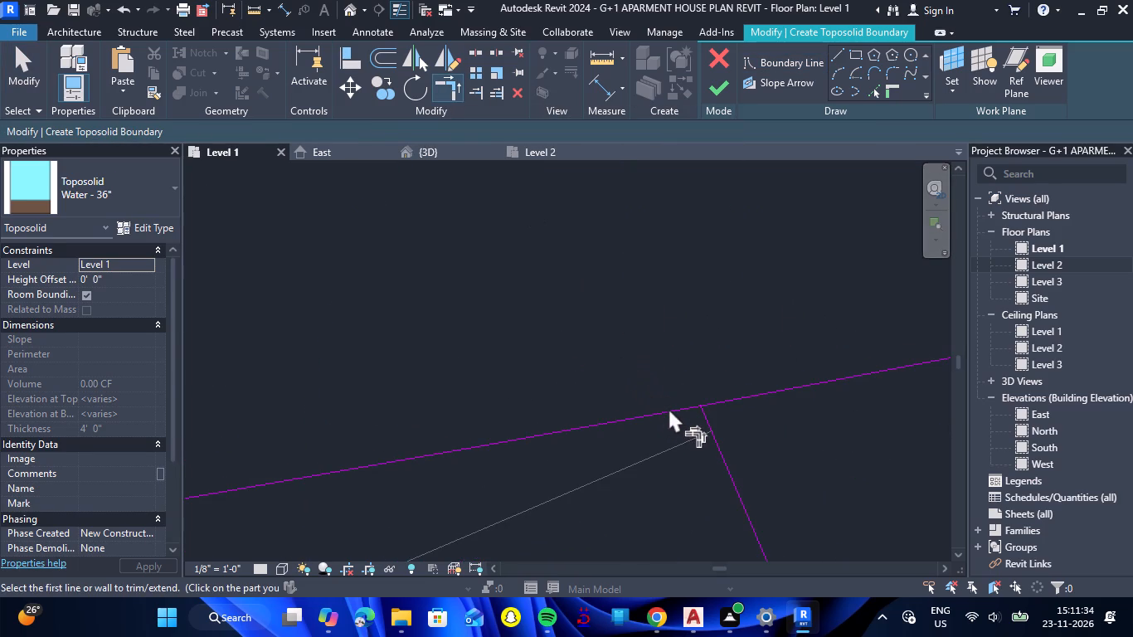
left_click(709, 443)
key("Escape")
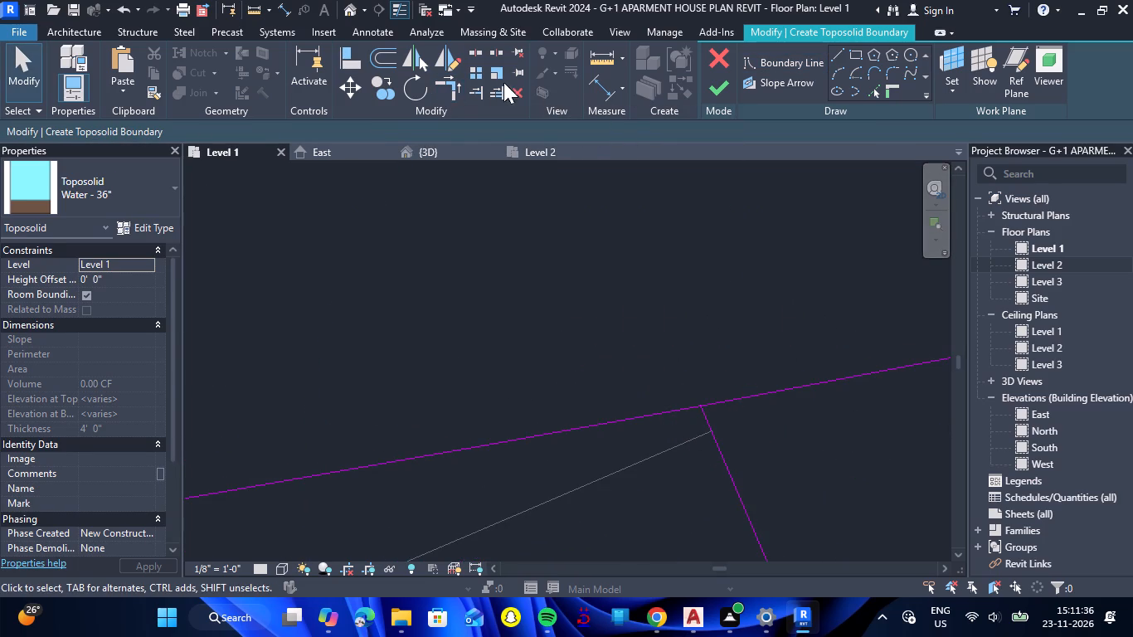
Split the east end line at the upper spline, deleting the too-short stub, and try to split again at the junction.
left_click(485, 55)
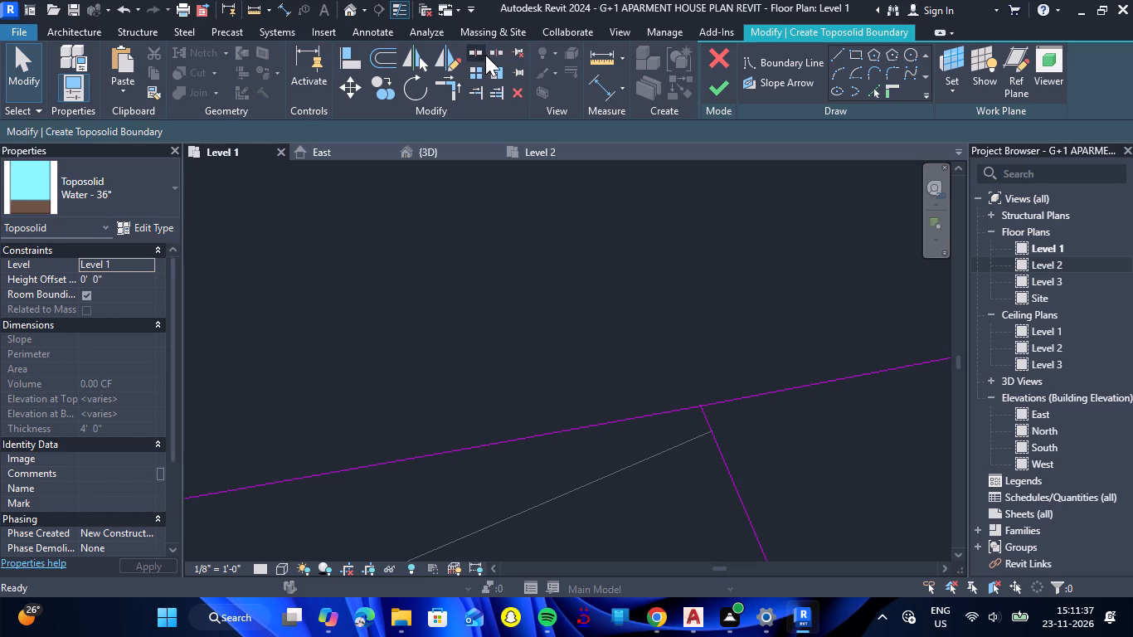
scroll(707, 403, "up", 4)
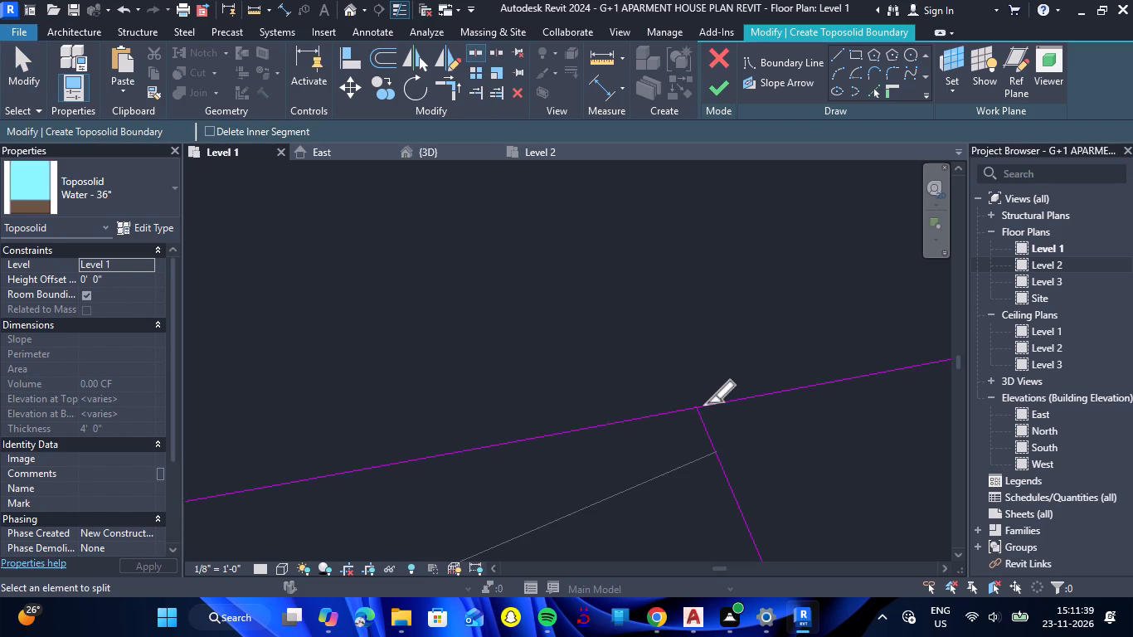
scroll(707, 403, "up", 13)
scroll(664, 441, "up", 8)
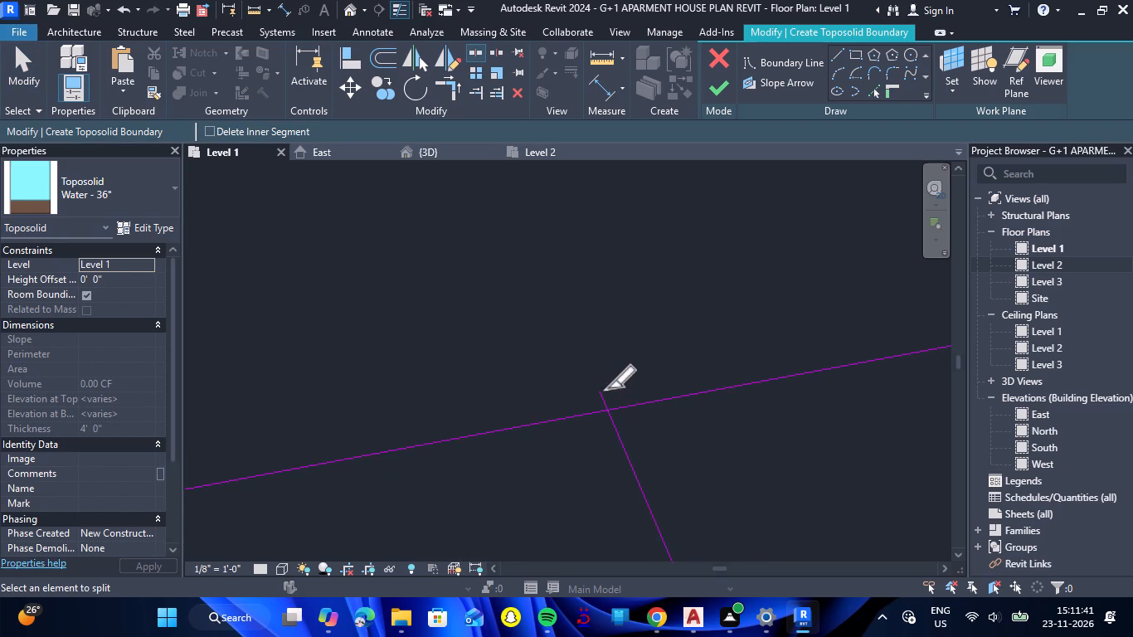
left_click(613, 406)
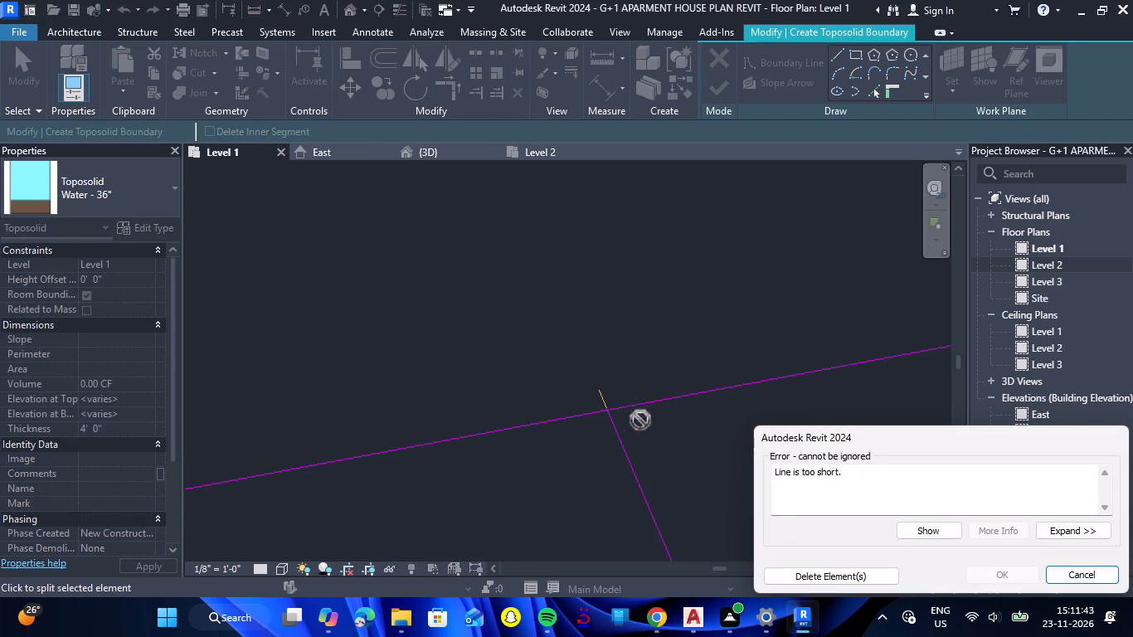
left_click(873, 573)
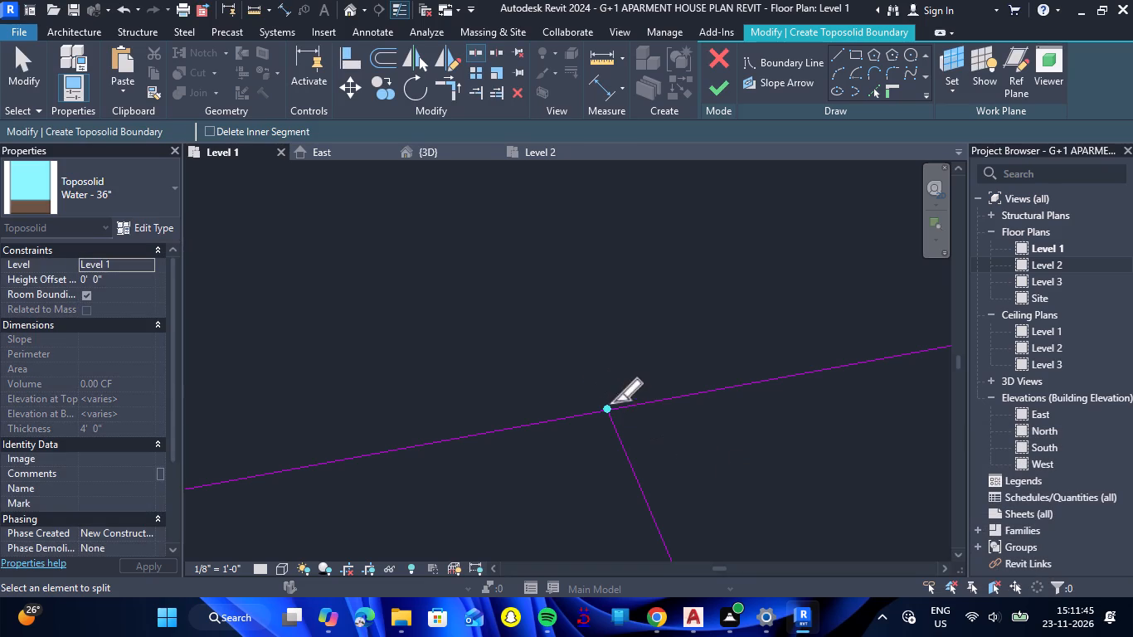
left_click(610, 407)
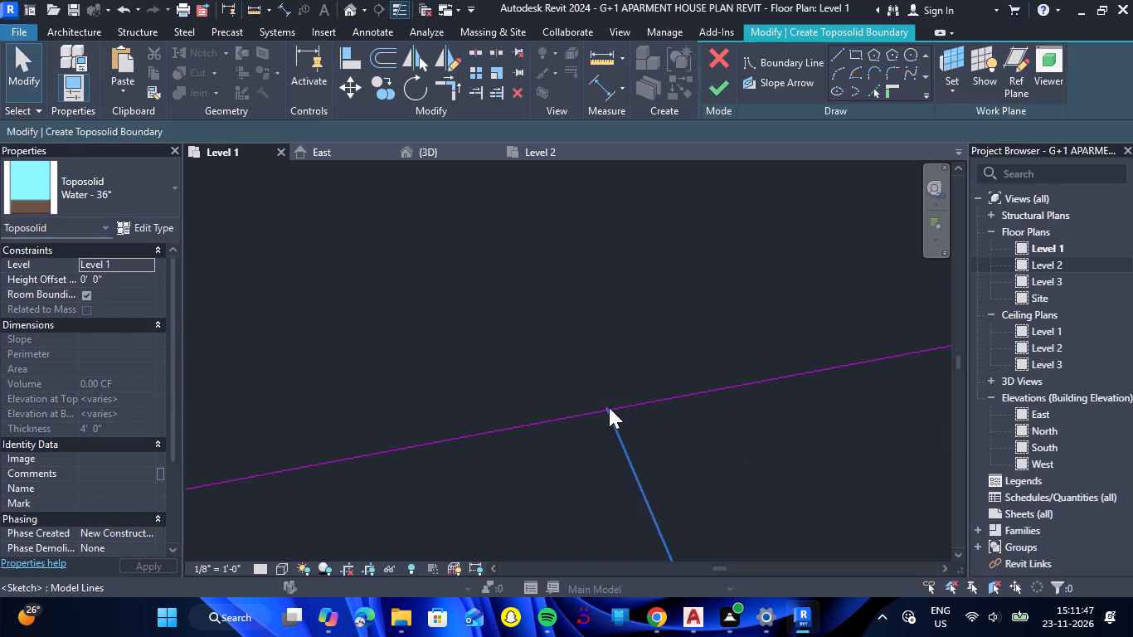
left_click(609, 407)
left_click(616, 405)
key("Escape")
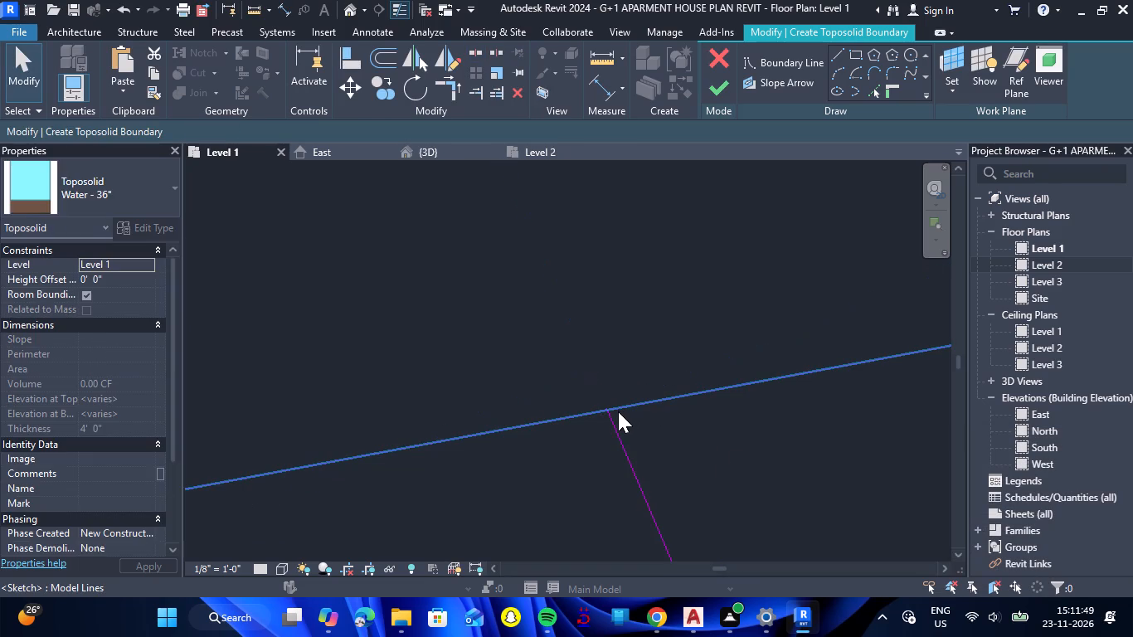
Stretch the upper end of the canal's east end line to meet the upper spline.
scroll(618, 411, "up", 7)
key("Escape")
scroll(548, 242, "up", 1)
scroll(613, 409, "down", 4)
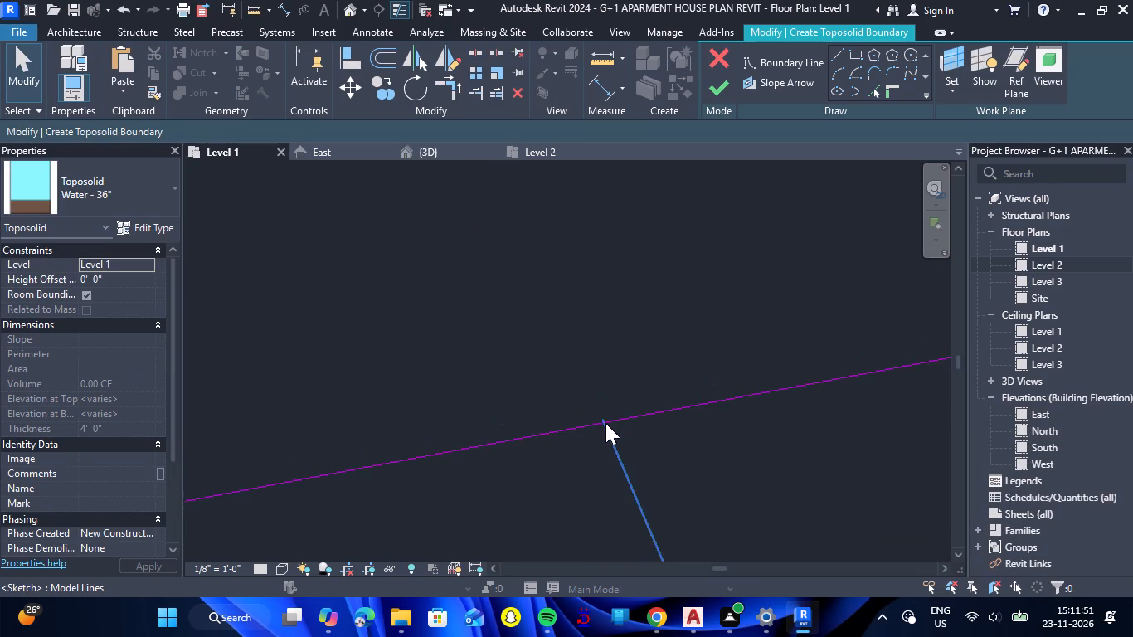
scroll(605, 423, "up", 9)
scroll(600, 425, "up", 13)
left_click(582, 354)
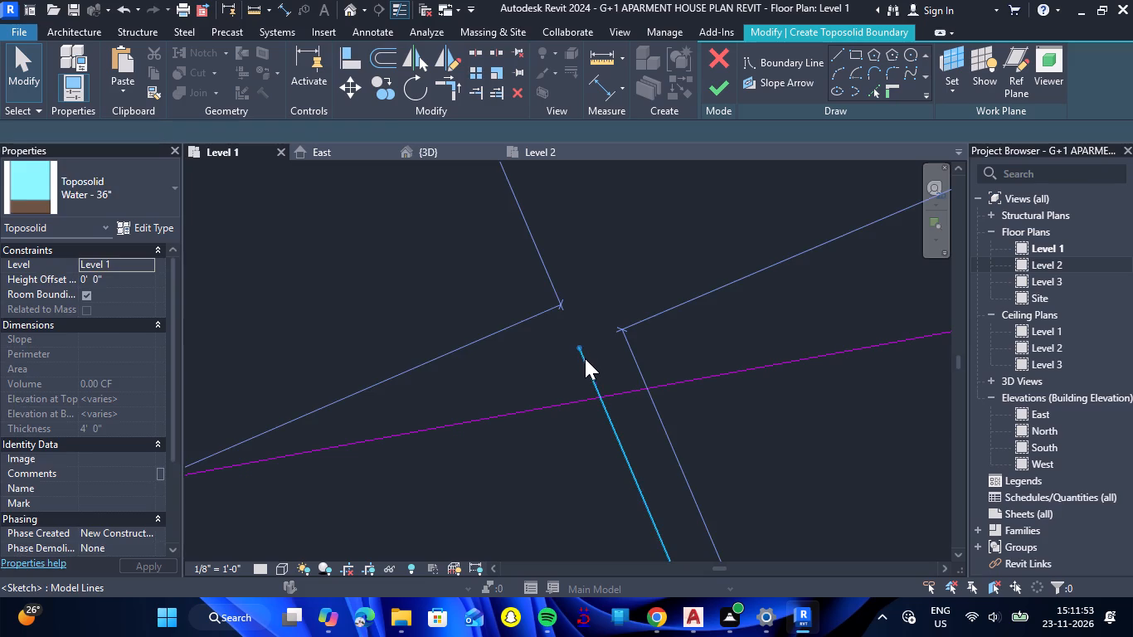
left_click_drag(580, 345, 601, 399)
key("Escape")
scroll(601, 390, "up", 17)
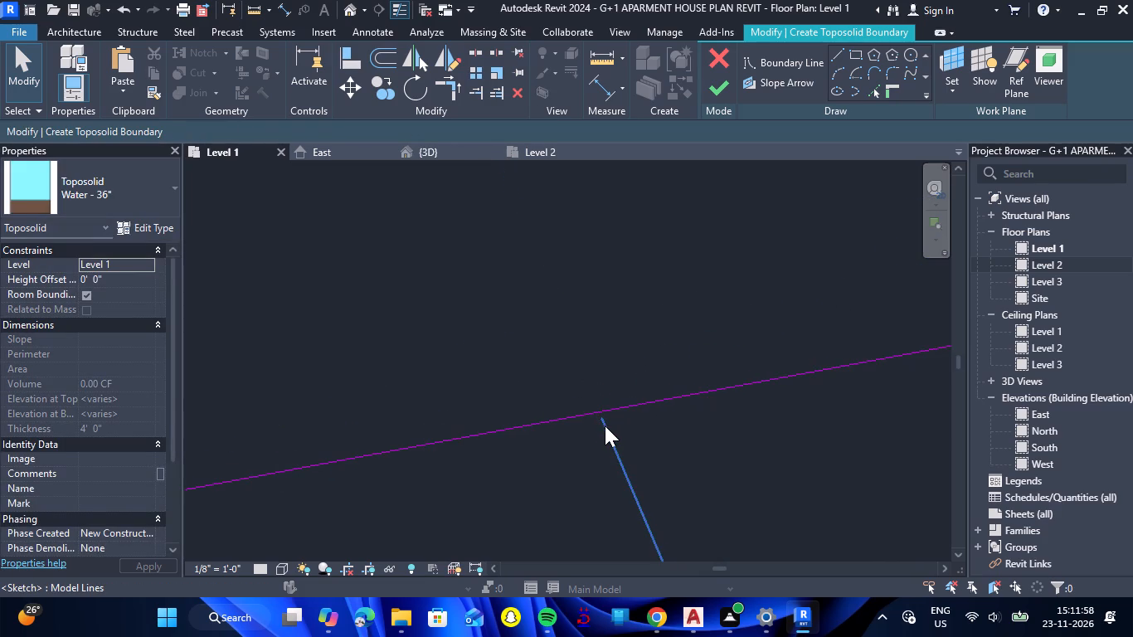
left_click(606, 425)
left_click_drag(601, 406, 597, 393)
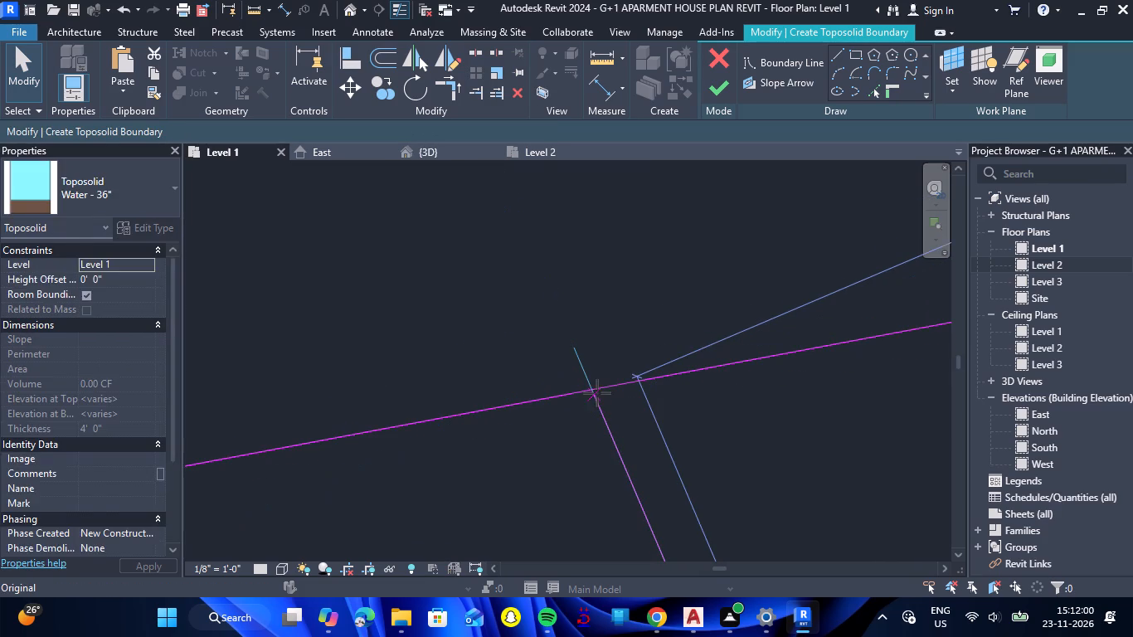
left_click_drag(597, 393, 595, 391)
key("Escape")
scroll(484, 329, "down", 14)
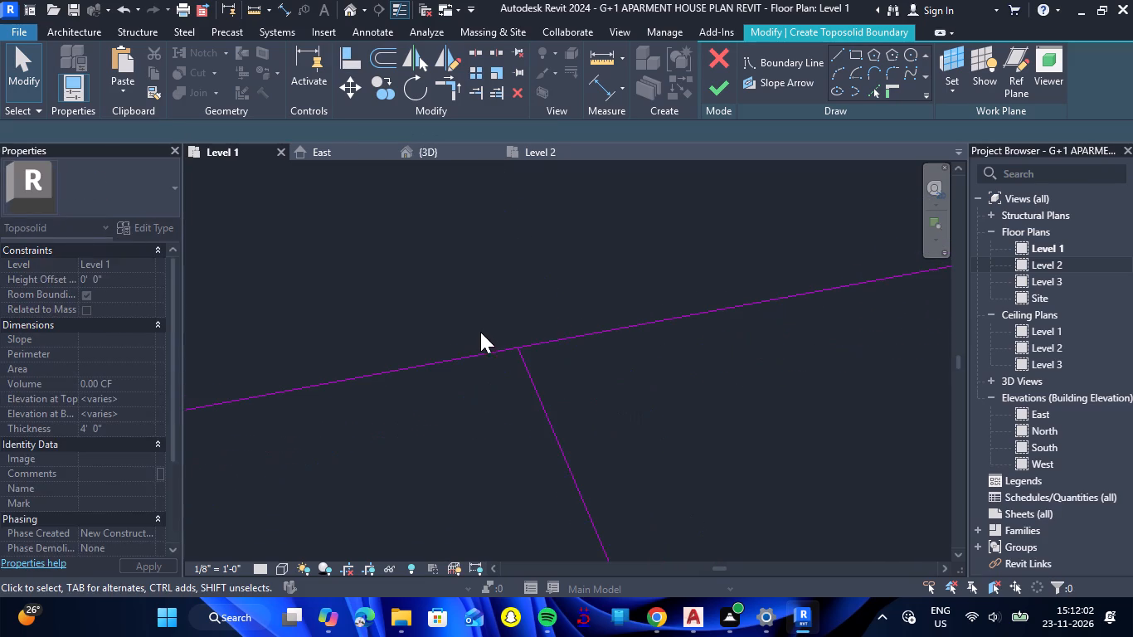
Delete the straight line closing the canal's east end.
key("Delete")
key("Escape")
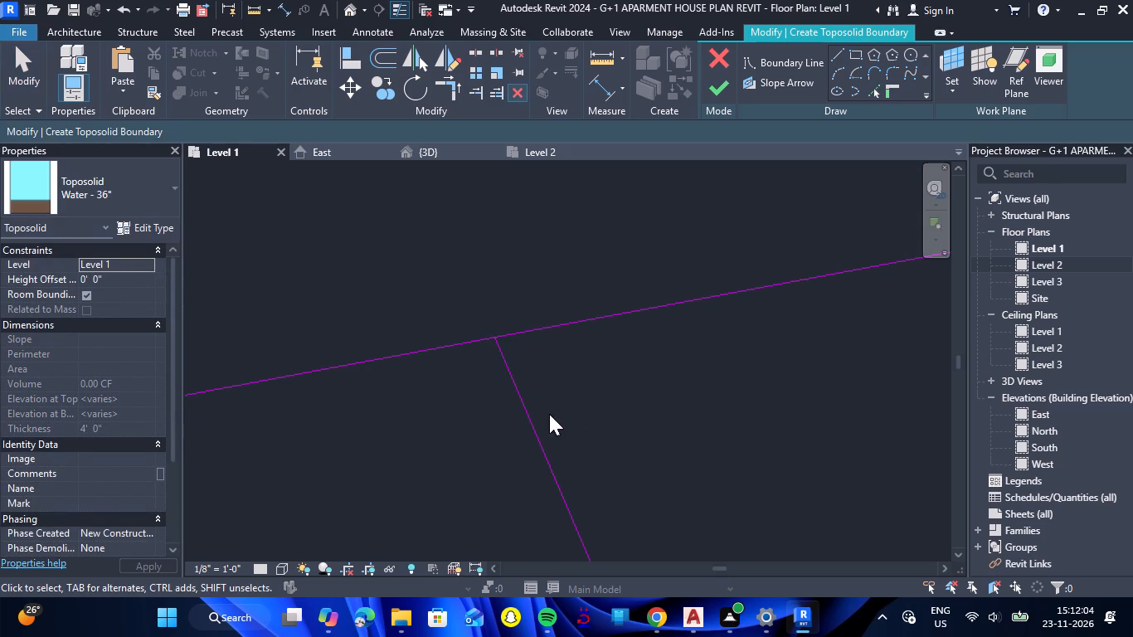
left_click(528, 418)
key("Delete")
Draw a spline boundary segment from the upper spline's east endpoint to the lower spline's east endpoint.
scroll(492, 417, "down", 12)
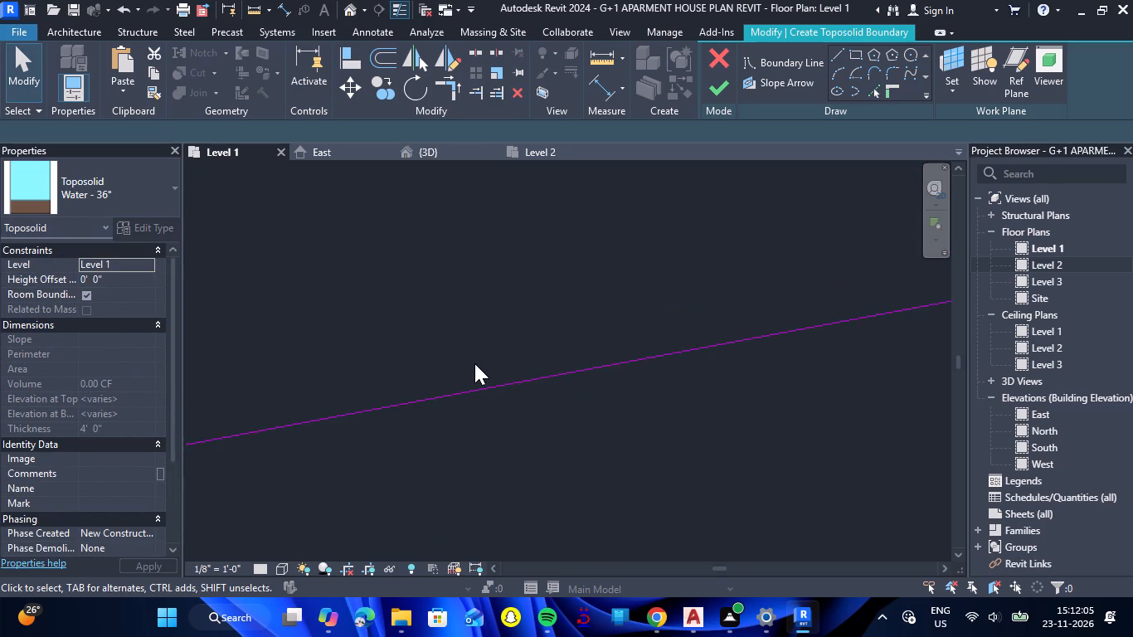
scroll(474, 363, "down", 20)
scroll(474, 363, "down", 20)
scroll(474, 363, "down", 7)
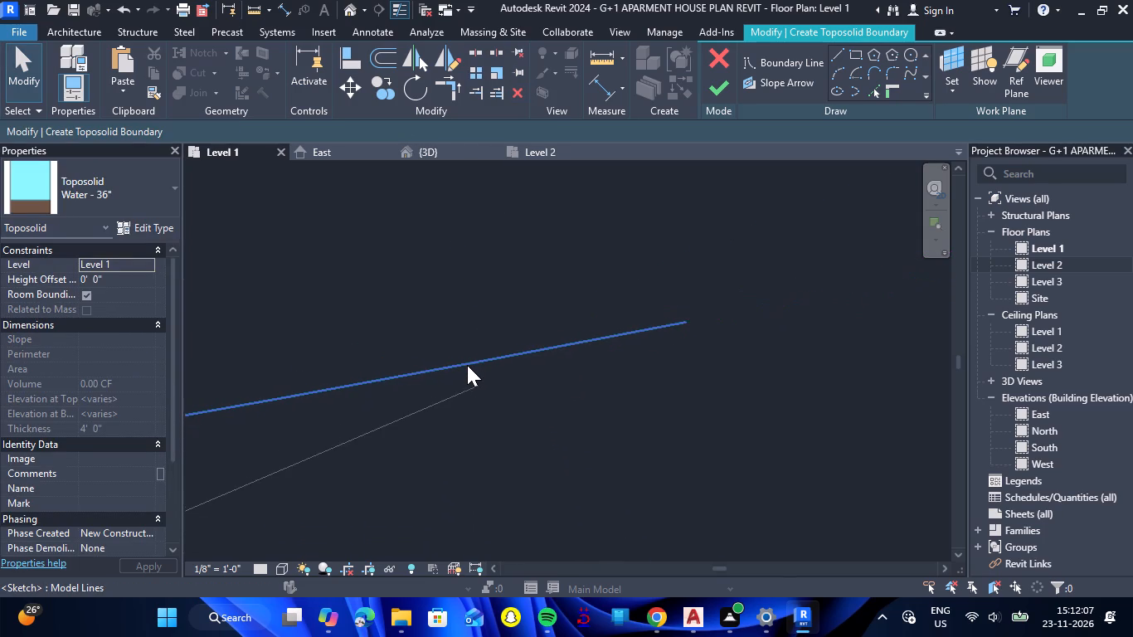
scroll(467, 365, "down", 17)
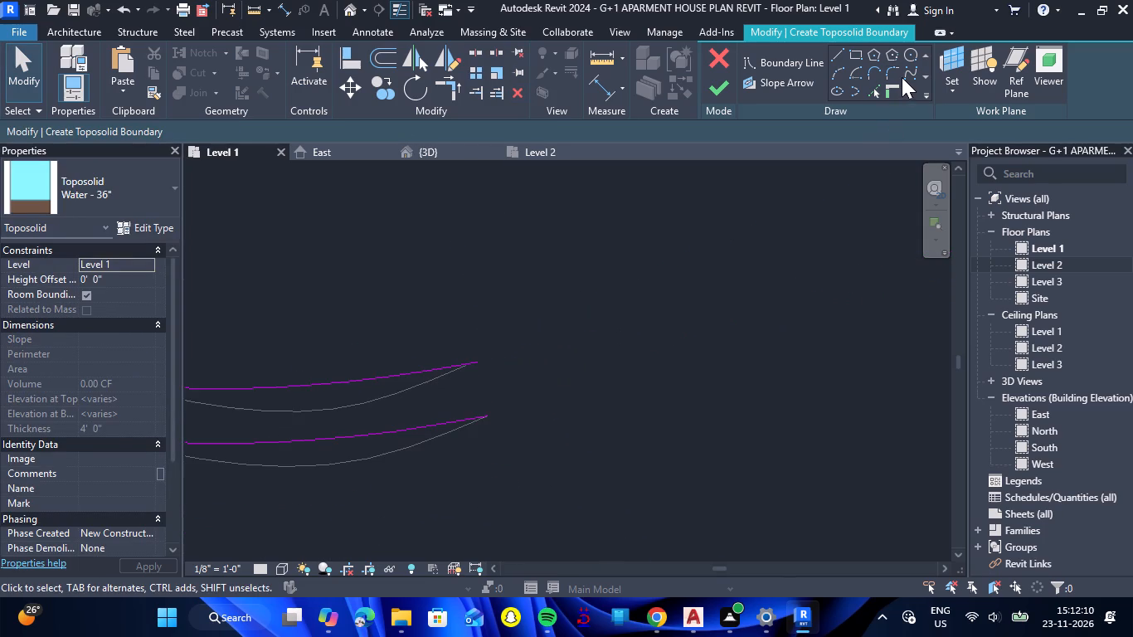
left_click(909, 75)
left_click(483, 360)
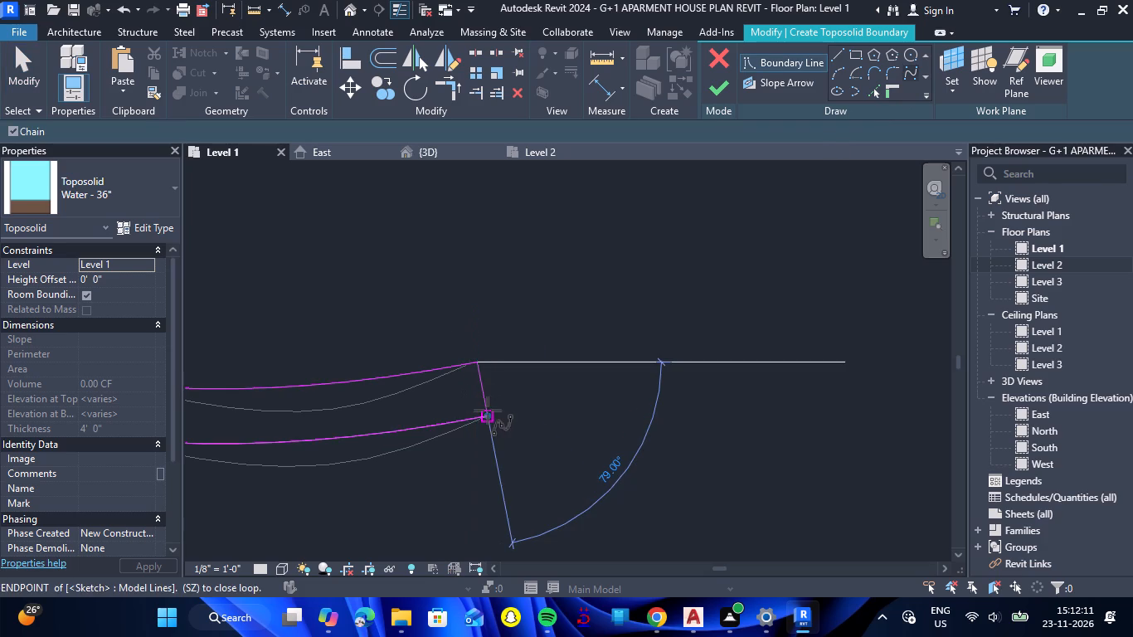
left_click(489, 414)
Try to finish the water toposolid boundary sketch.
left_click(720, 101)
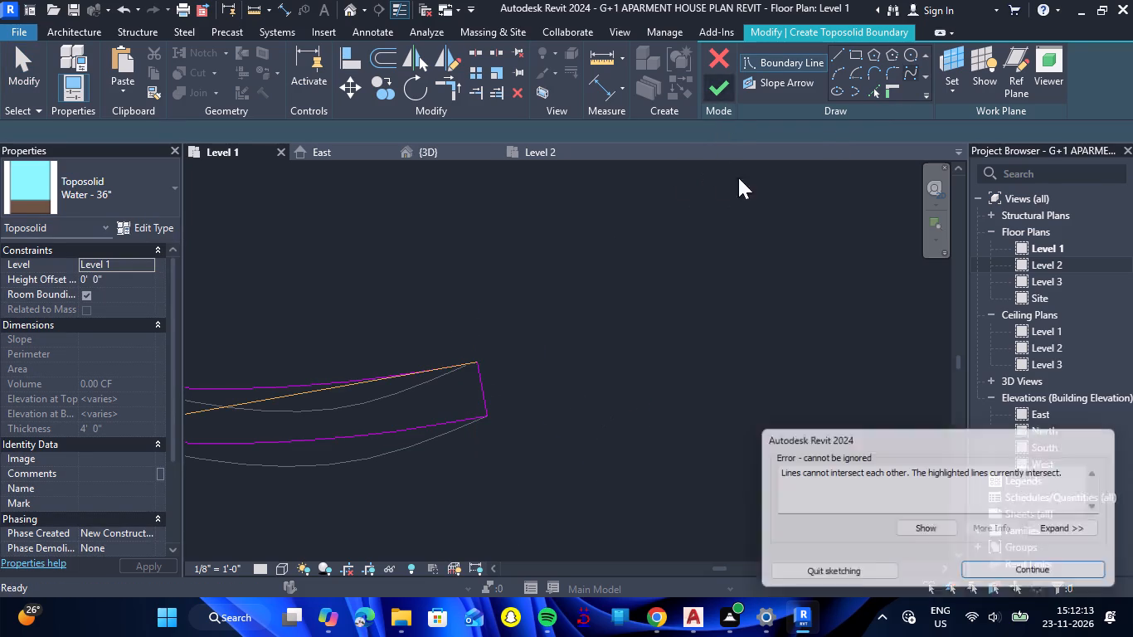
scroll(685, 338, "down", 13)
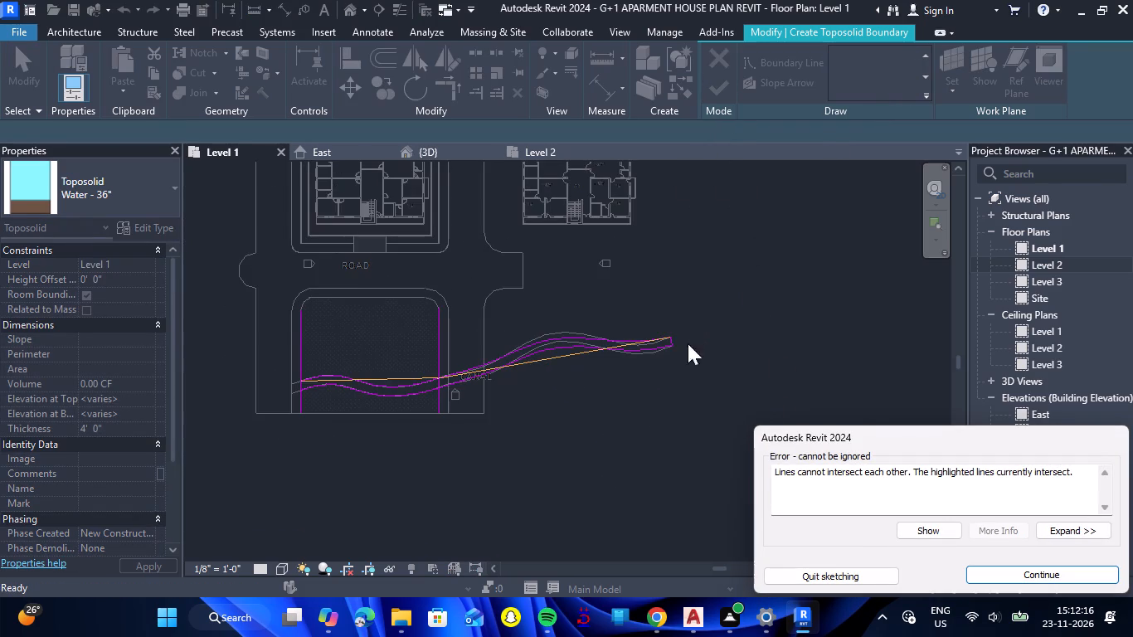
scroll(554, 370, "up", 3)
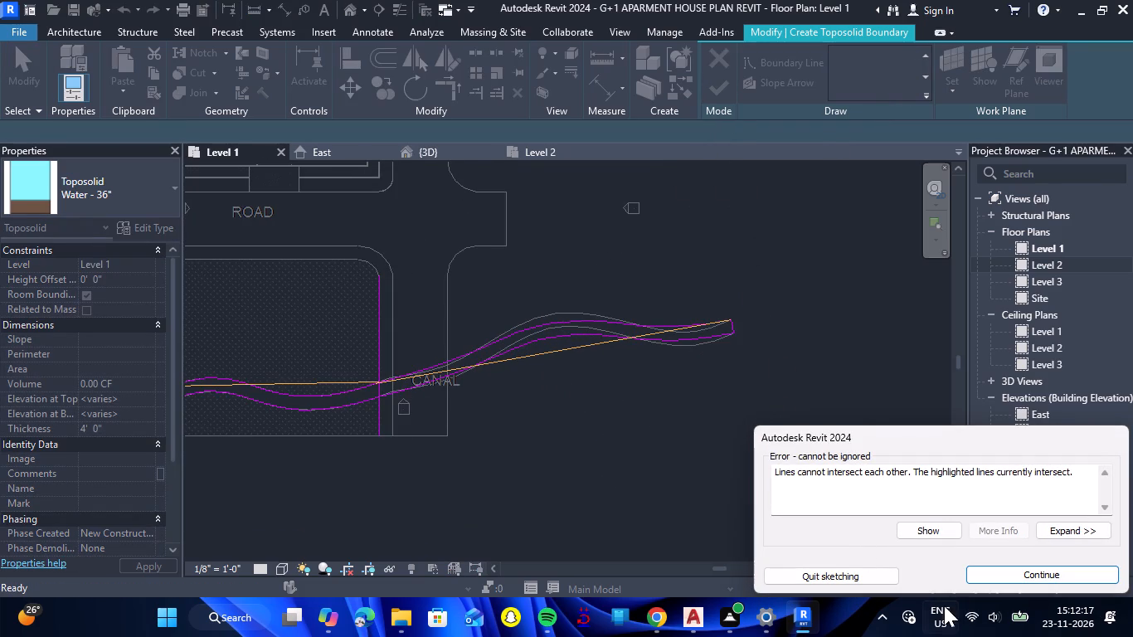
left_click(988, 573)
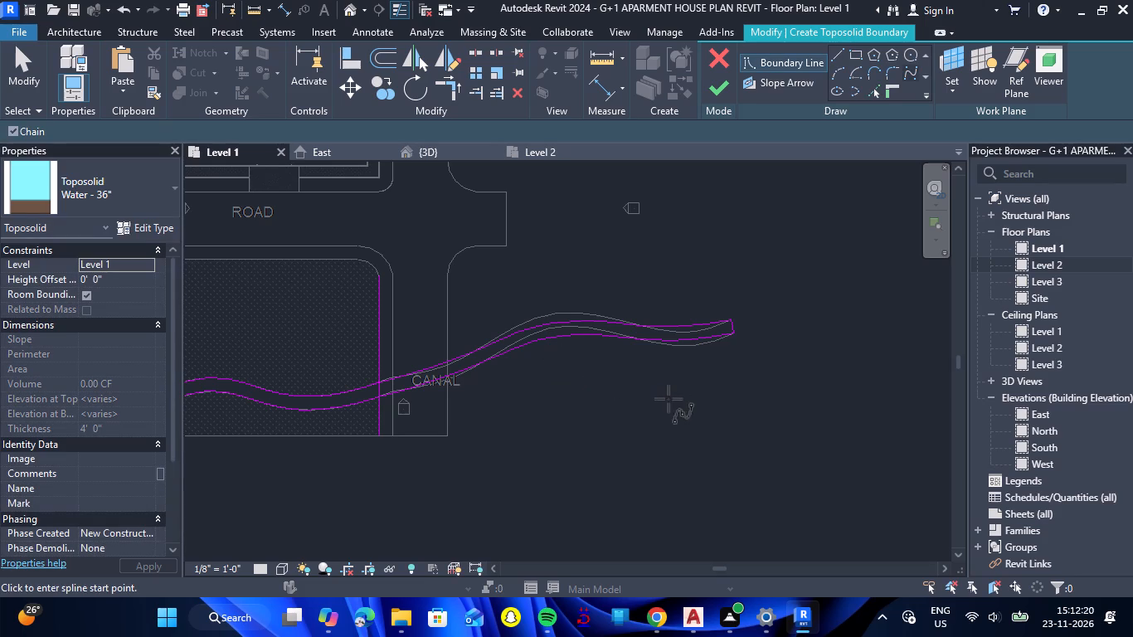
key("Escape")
Retry finishing the boundary sketch and examine the canal outline for intersecting lines, especially at the grassland's west edge.
left_click(722, 84)
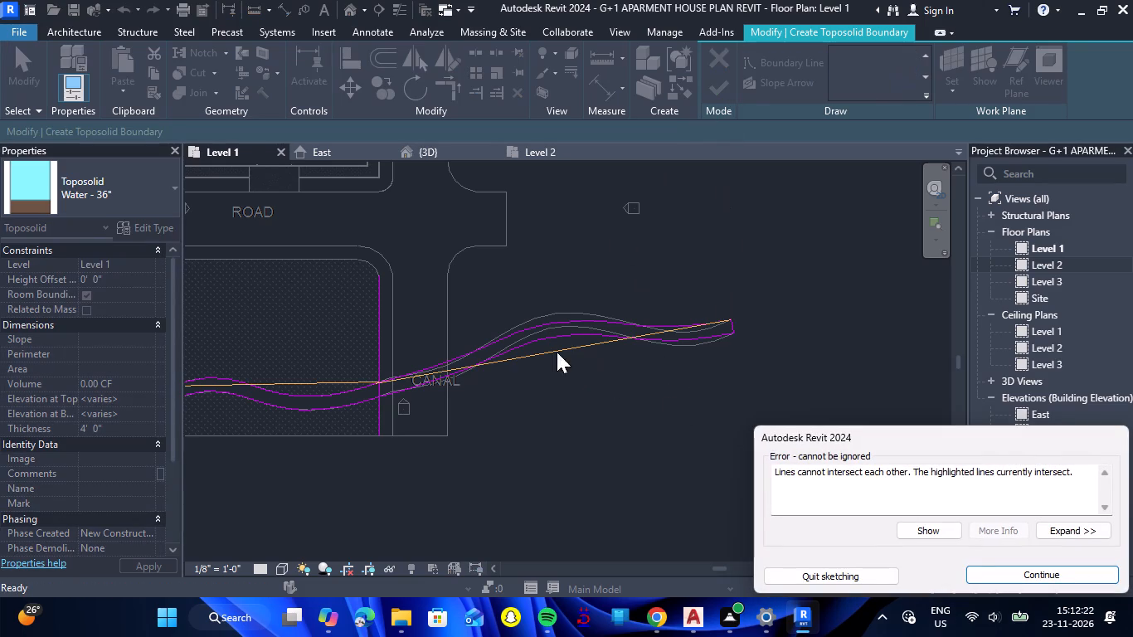
left_click(540, 350)
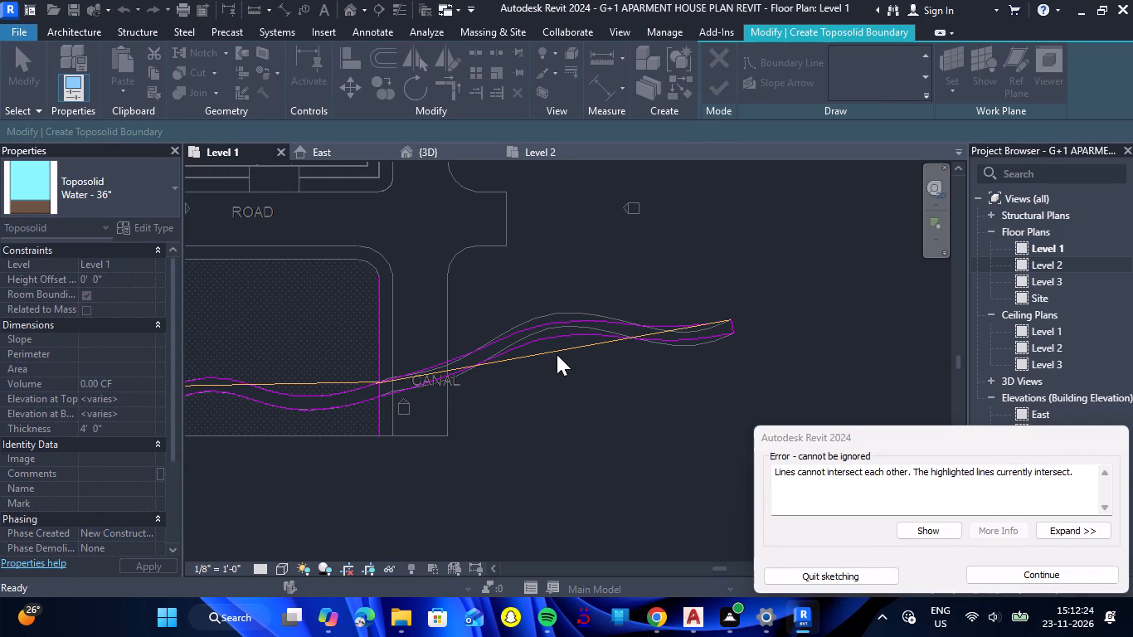
scroll(557, 357, "down", 3)
scroll(309, 379, "up", 2)
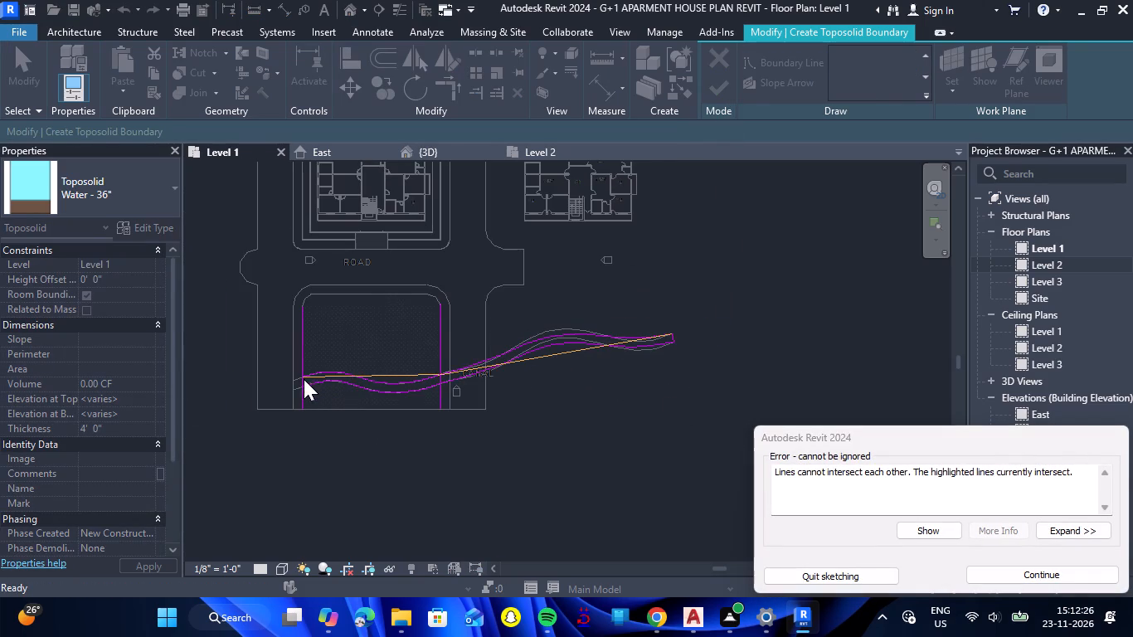
scroll(304, 379, "up", 14)
scroll(289, 362, "up", 7)
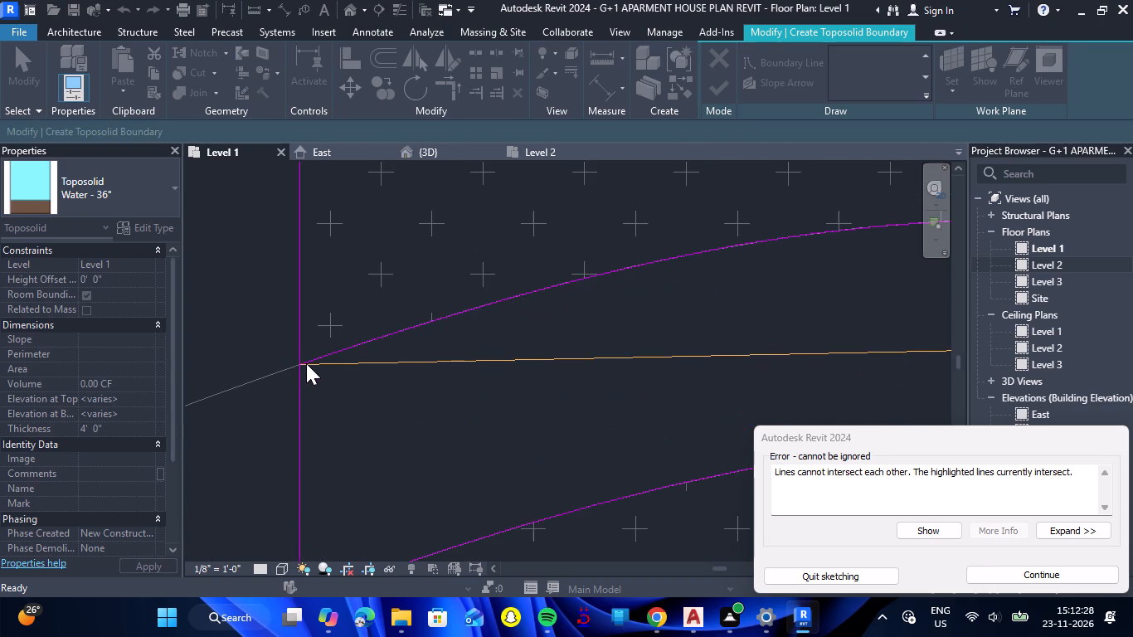
left_click(306, 363)
key("Escape")
scroll(322, 367, "down", 8)
left_click(1086, 575)
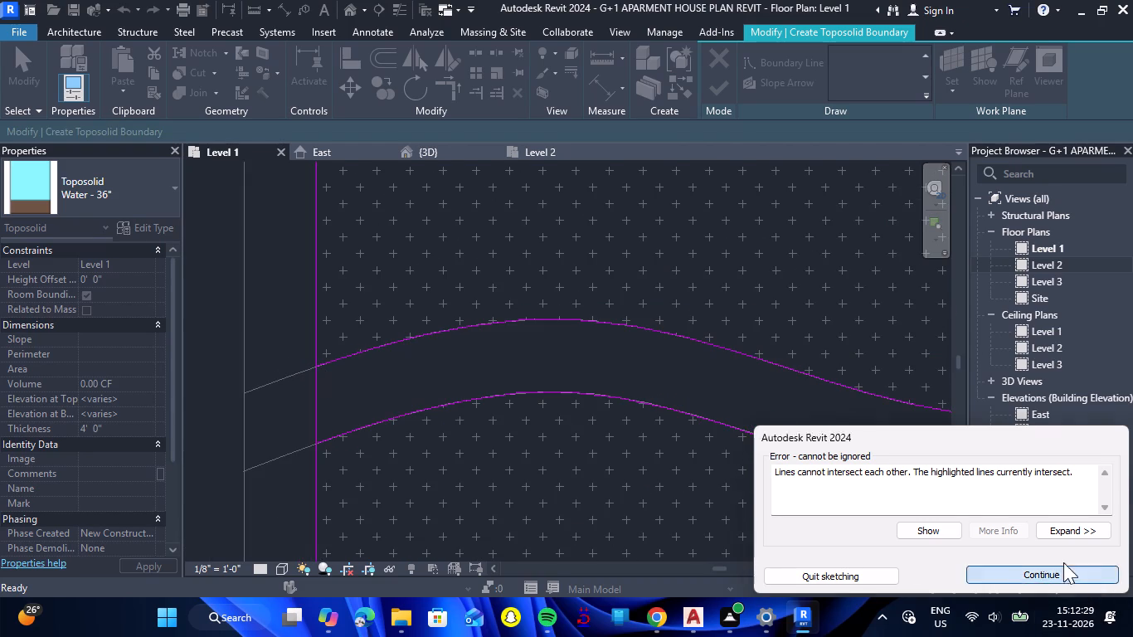
scroll(717, 349, "down", 7)
scroll(644, 389, "down", 4)
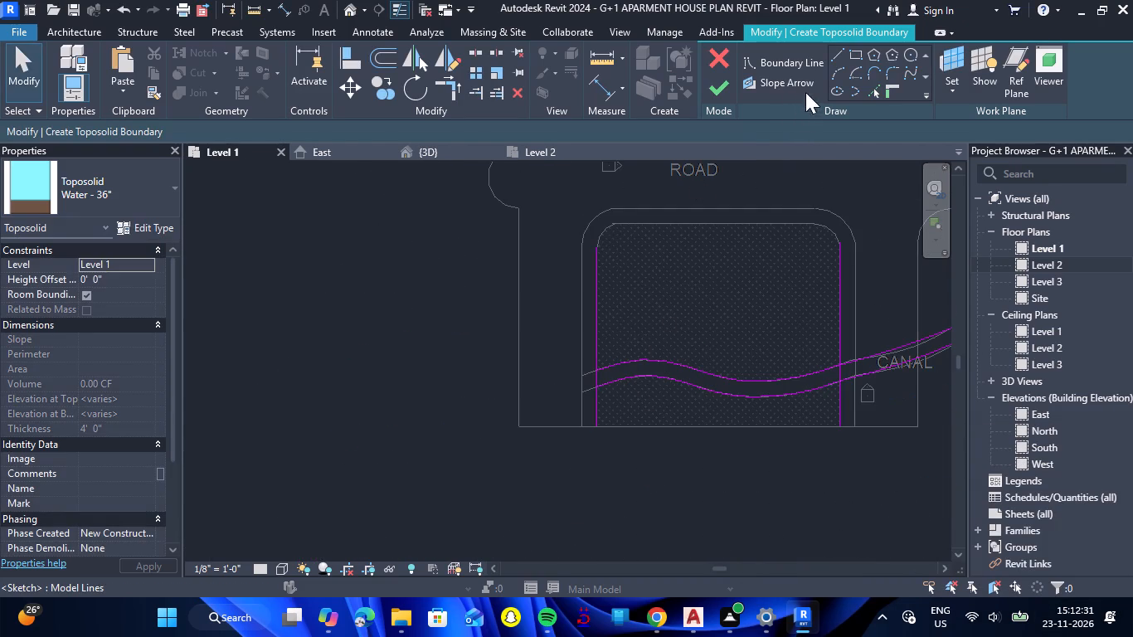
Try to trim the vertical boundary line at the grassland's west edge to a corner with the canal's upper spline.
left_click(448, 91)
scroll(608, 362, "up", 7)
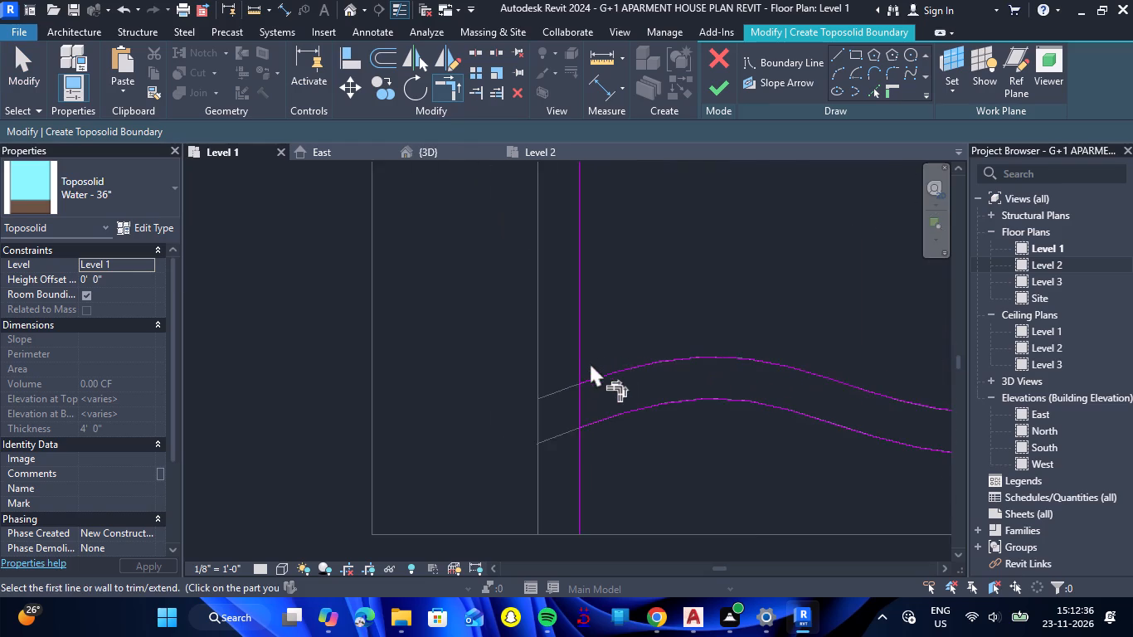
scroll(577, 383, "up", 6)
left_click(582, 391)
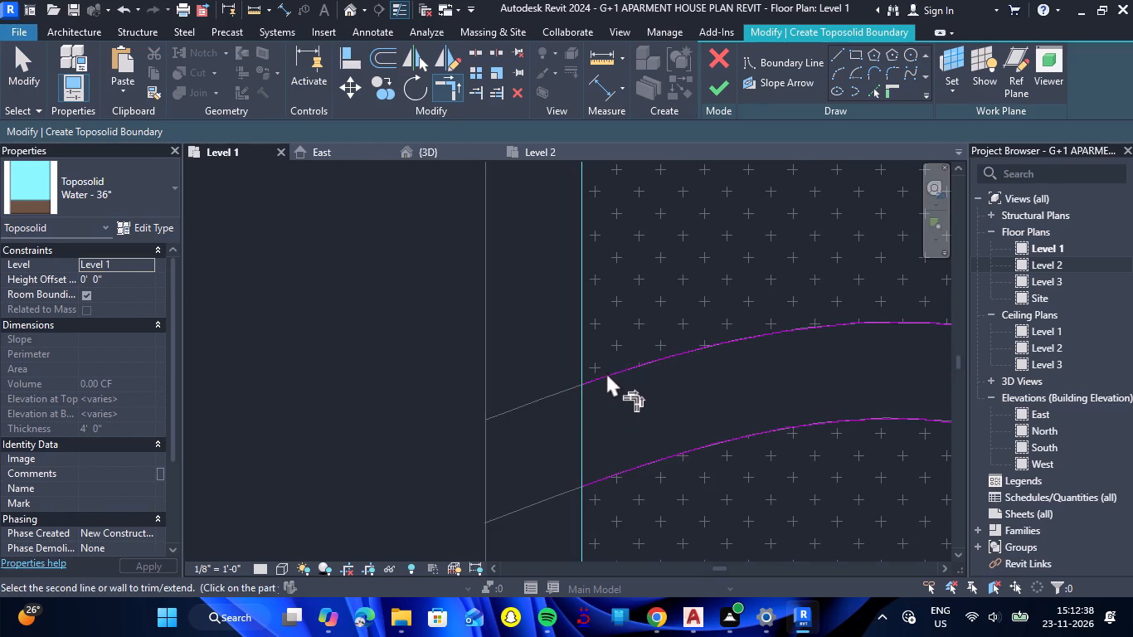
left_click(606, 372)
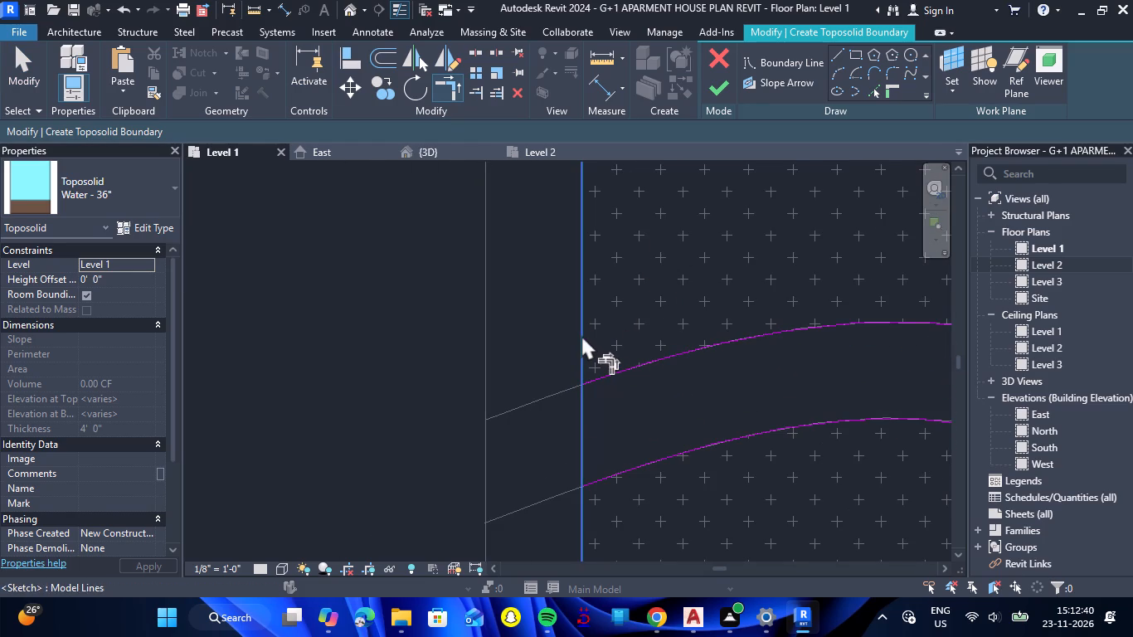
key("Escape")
Delete the vertical boundary line along the grassland's west edge.
left_click(584, 342)
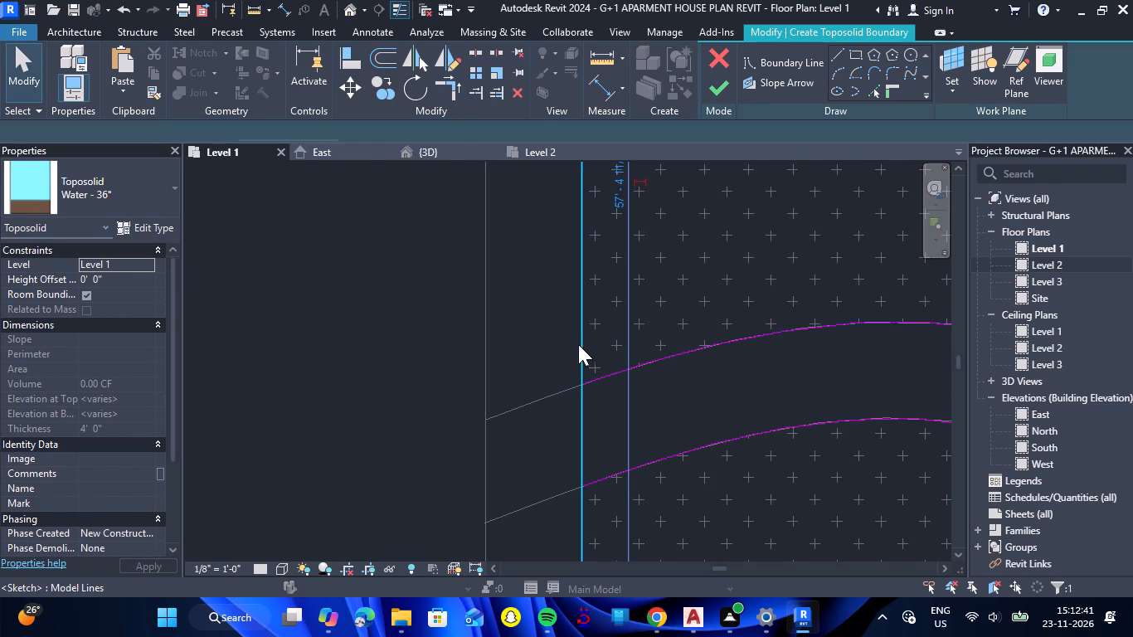
key("Delete")
Draw a spline boundary segment closing the canal's west end, from the upper spline's endpoint to the lower spline's endpoint.
scroll(601, 333, "down", 1)
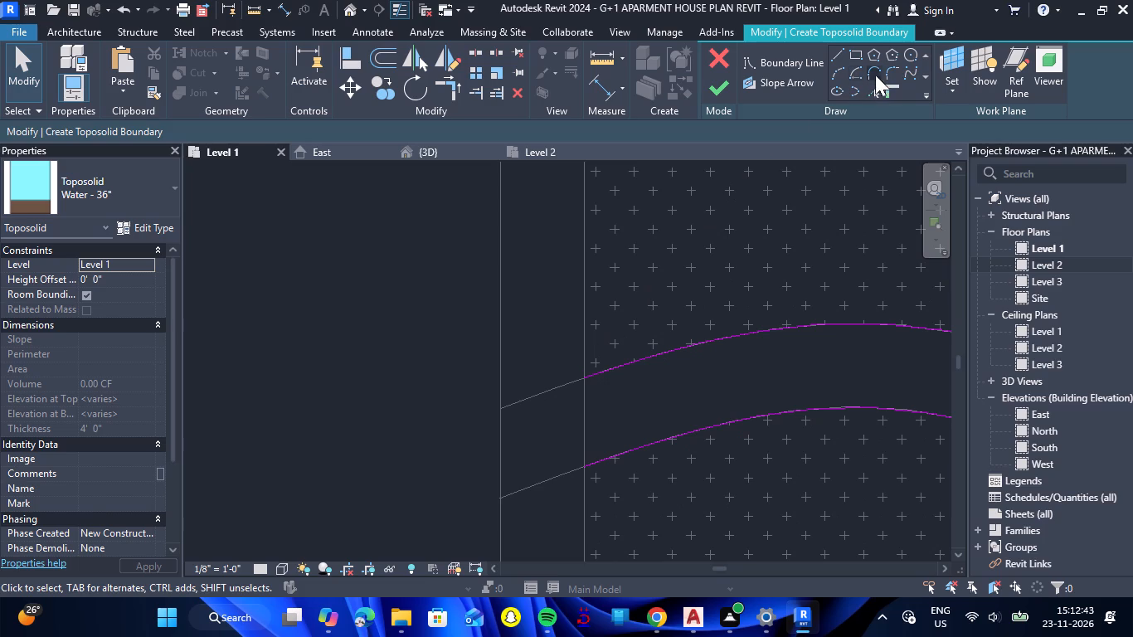
left_click(907, 78)
left_click(586, 378)
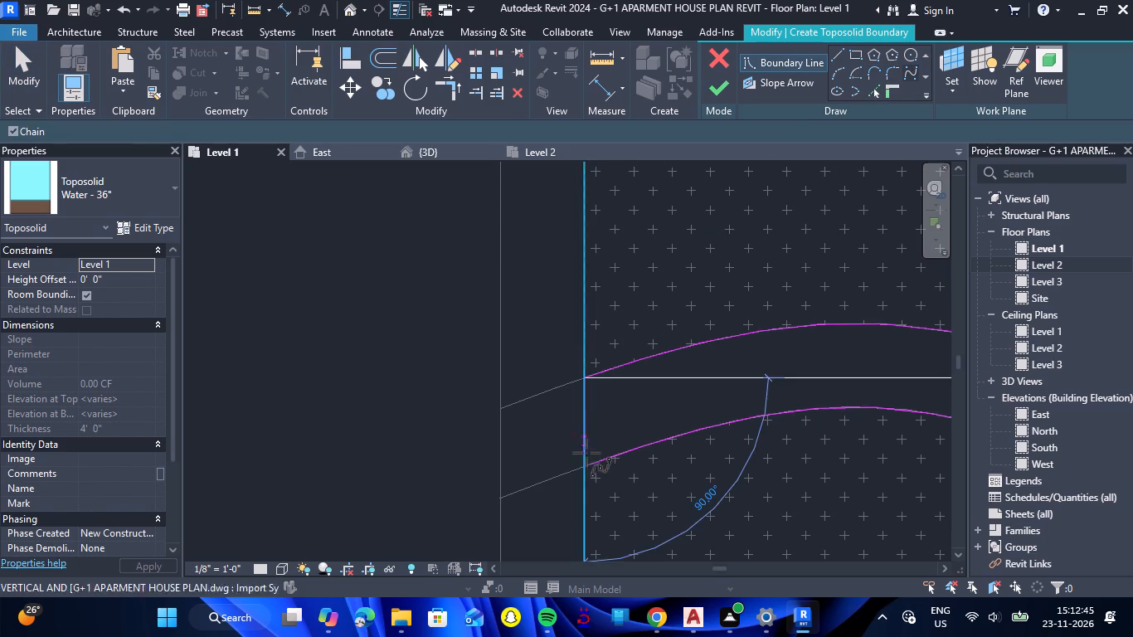
left_click(586, 467)
key("Escape")
scroll(486, 385, "down", 5)
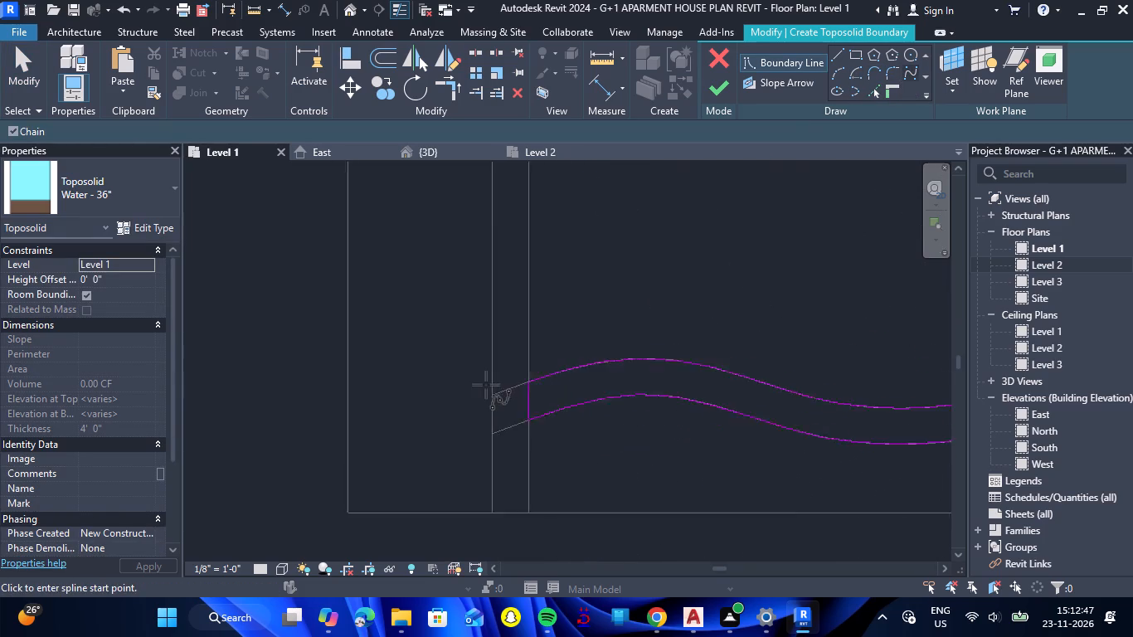
scroll(486, 385, "down", 14)
scroll(572, 382, "up", 9)
key("Escape")
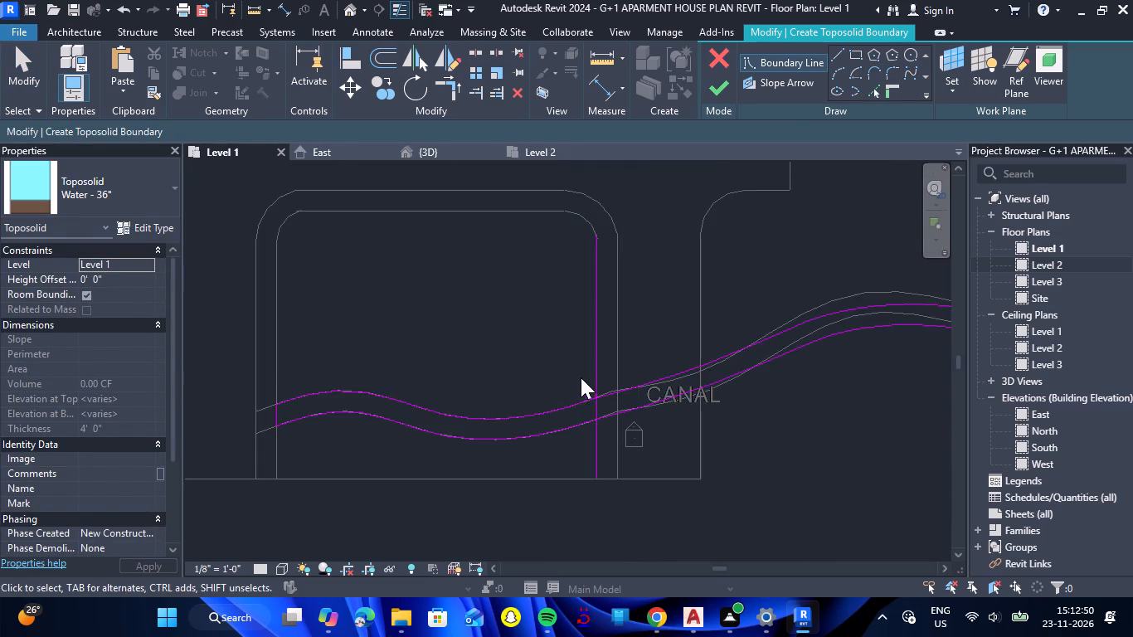
Delete the vertical boundary line along the grassland's east edge.
scroll(581, 377, "up", 6)
left_click(615, 379)
key("Delete")
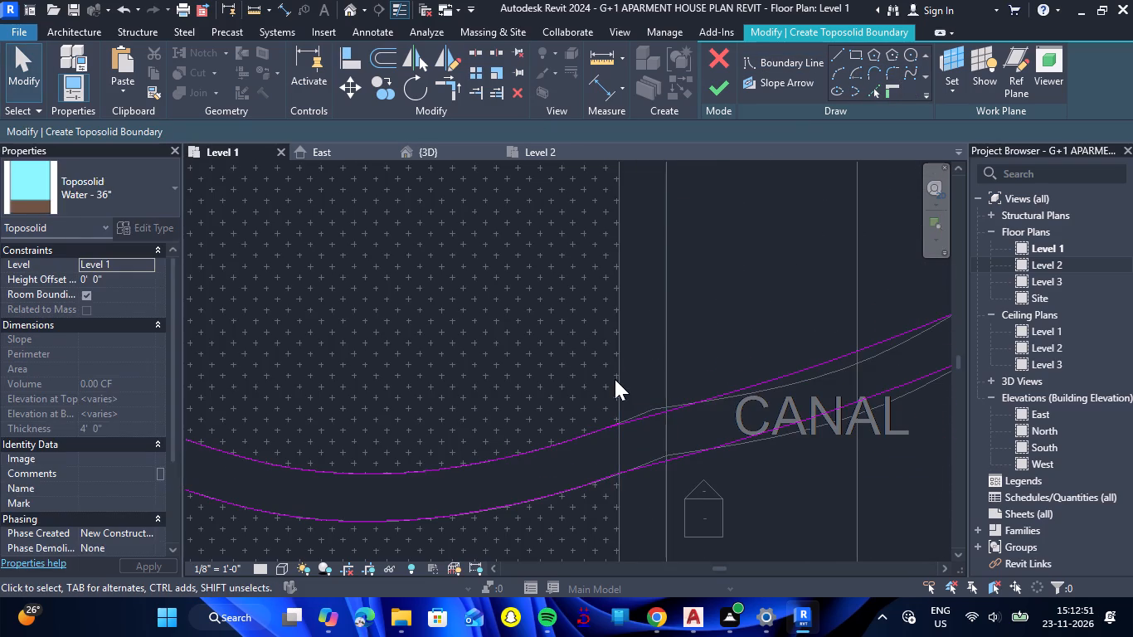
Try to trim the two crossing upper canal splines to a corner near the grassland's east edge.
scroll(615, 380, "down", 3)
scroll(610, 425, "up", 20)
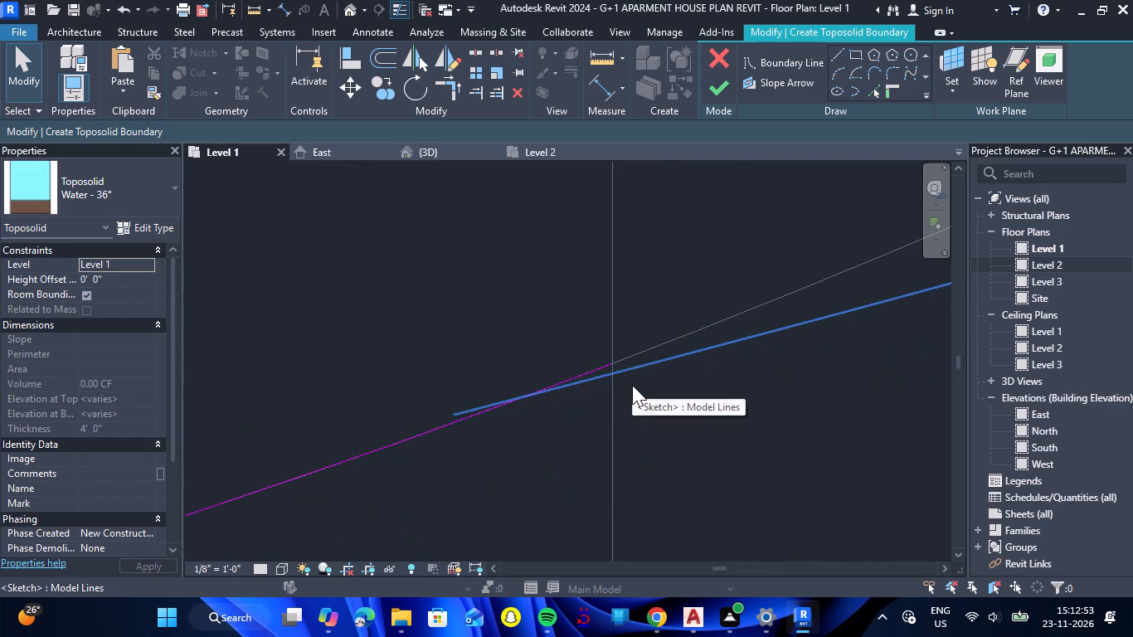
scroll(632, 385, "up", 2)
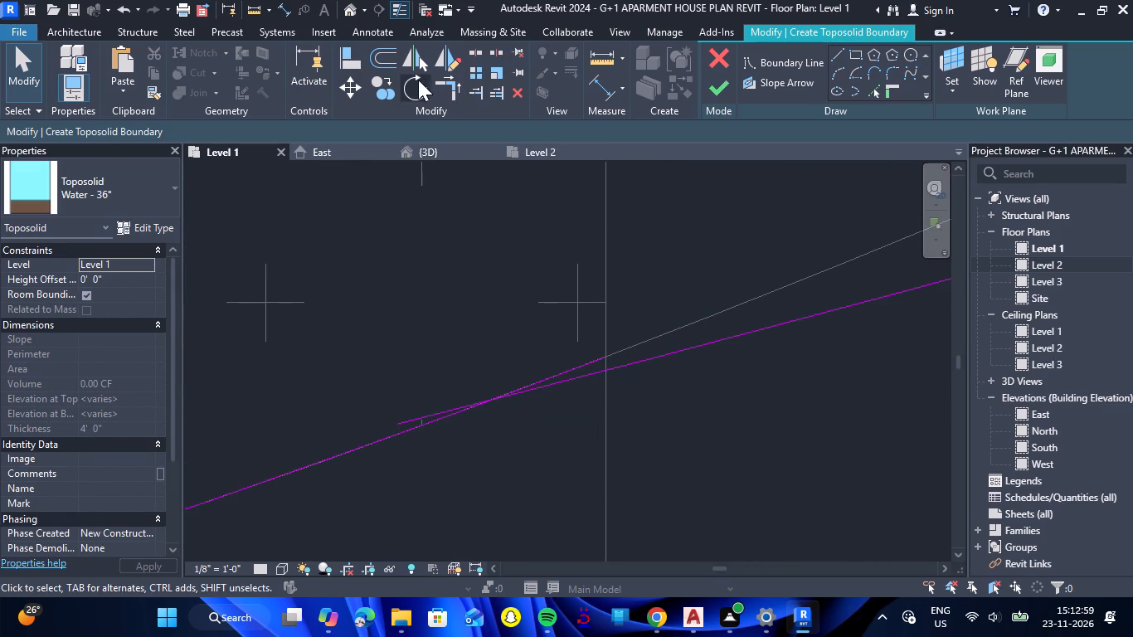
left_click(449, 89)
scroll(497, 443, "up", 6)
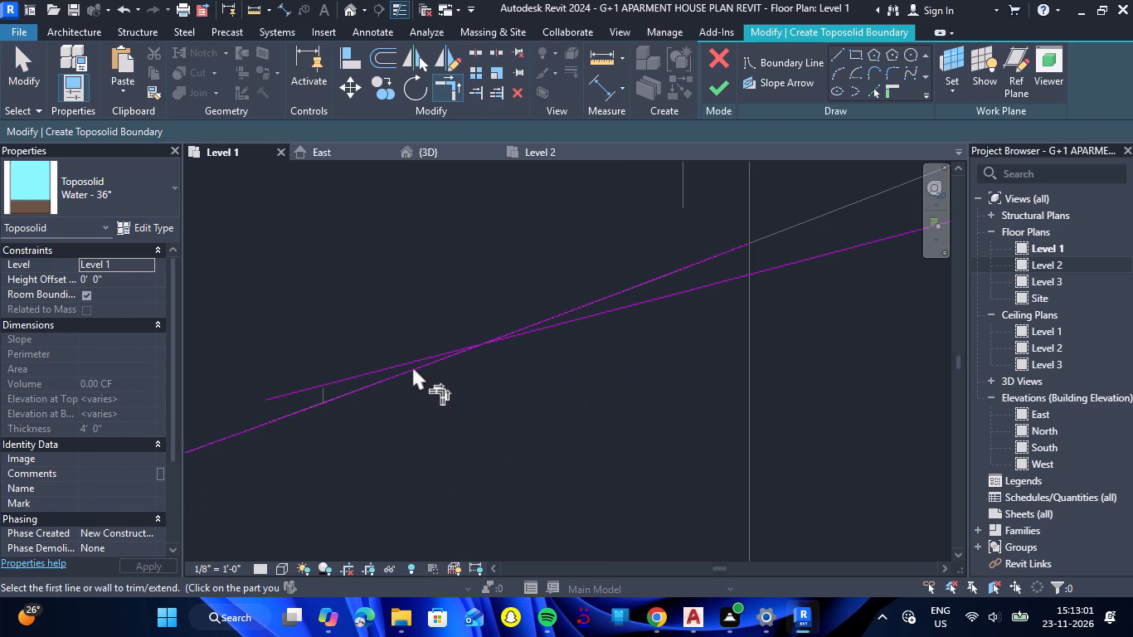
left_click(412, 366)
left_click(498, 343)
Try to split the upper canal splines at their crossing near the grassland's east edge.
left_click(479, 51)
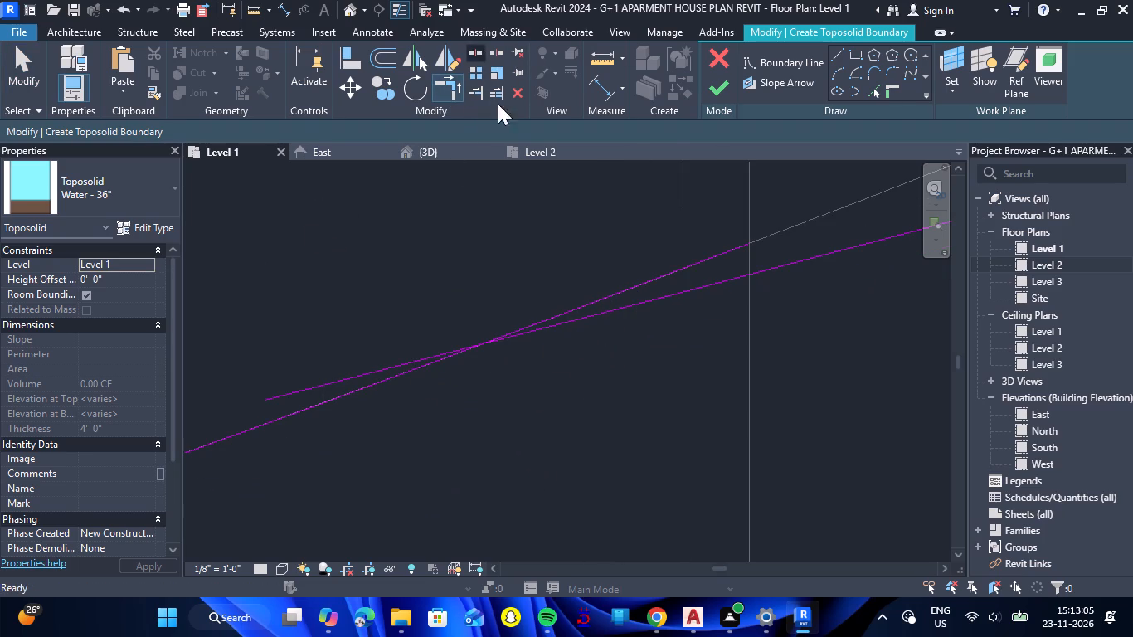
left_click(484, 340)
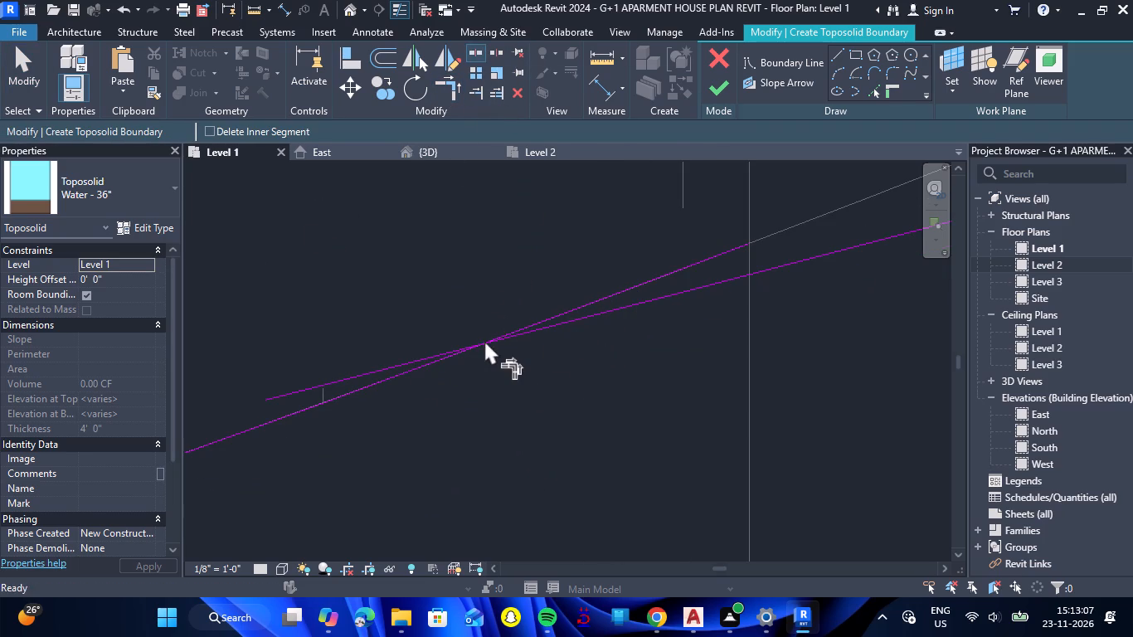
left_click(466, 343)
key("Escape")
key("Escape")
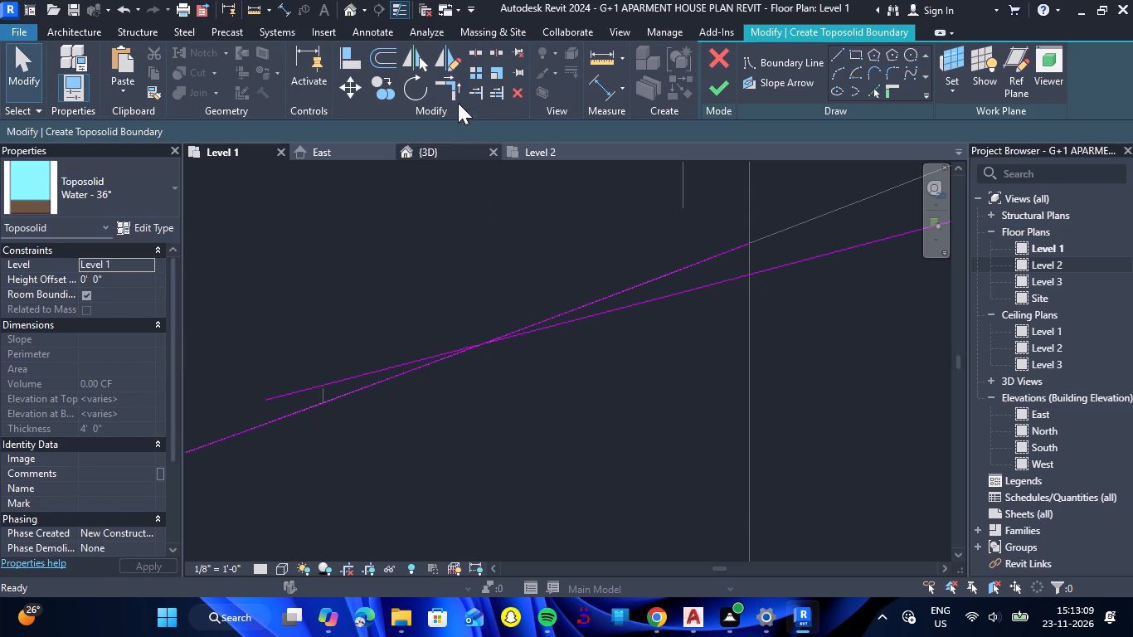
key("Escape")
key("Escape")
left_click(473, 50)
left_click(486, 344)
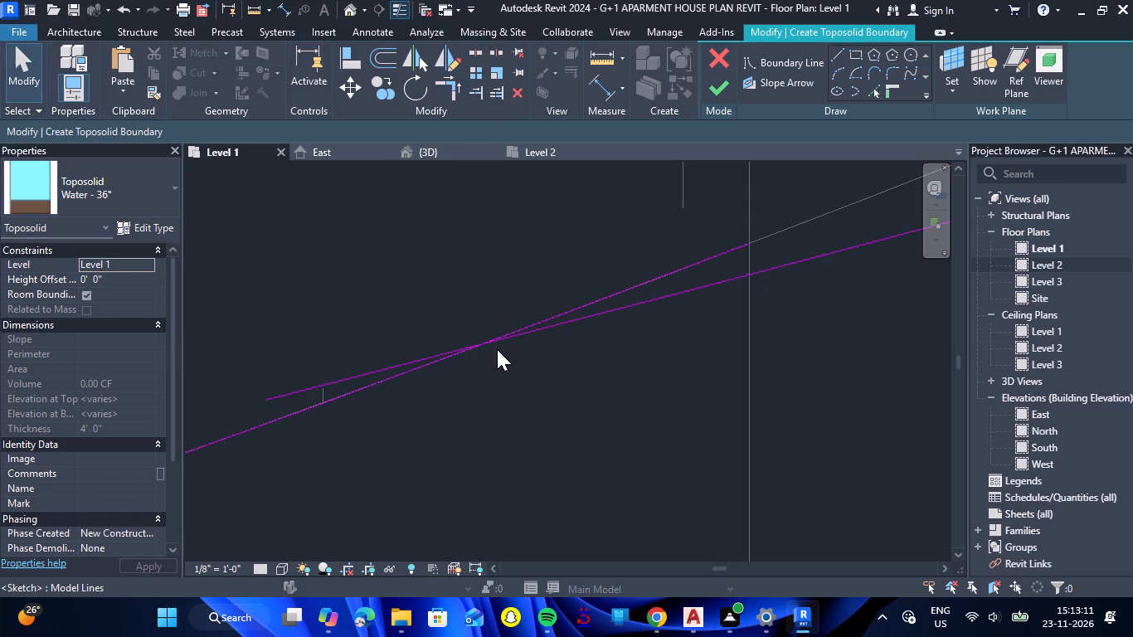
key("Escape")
Move the west endpoint of the upper canal edge's eastern spline onto the western spline's endpoint at the grassland's east edge.
left_click(498, 341)
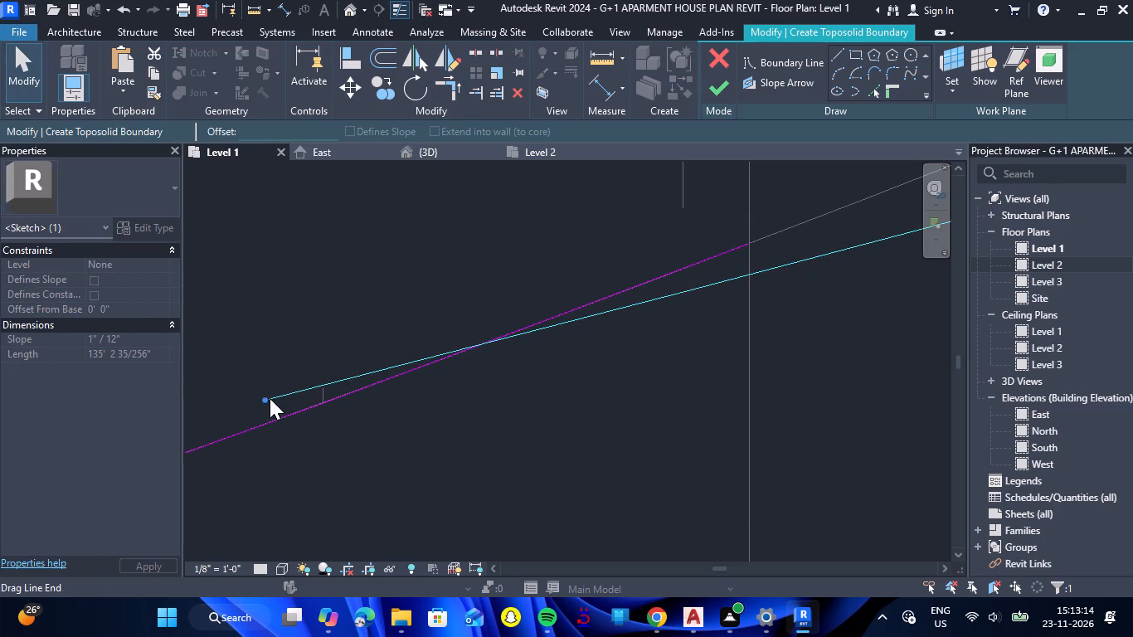
left_click_drag(264, 401, 549, 340)
scroll(546, 342, "down", 8)
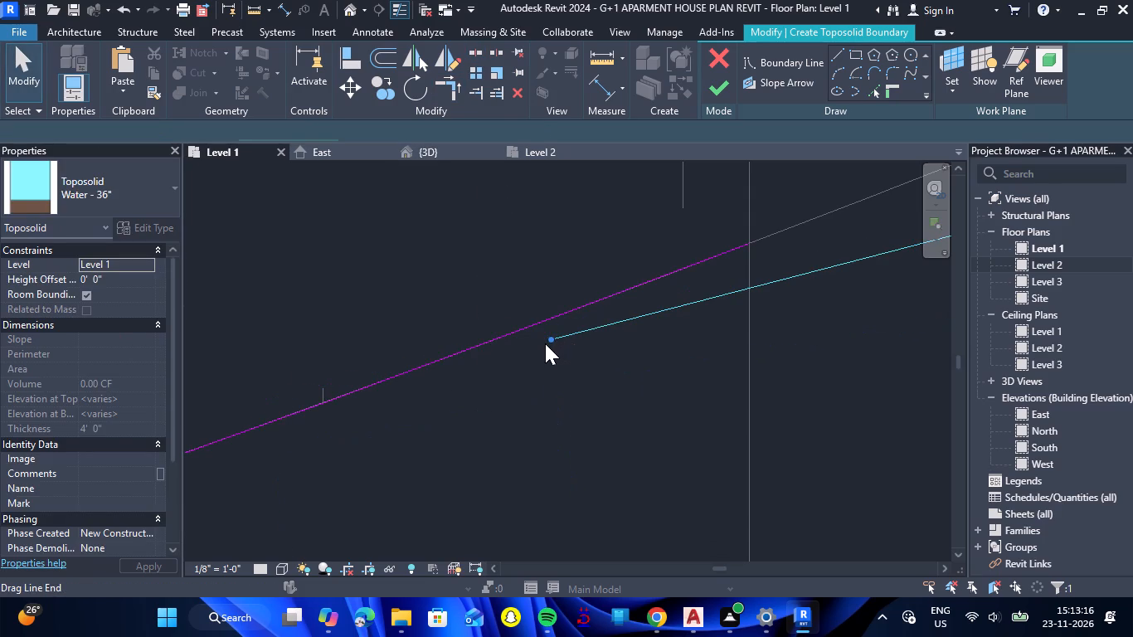
left_click_drag(545, 341, 605, 320)
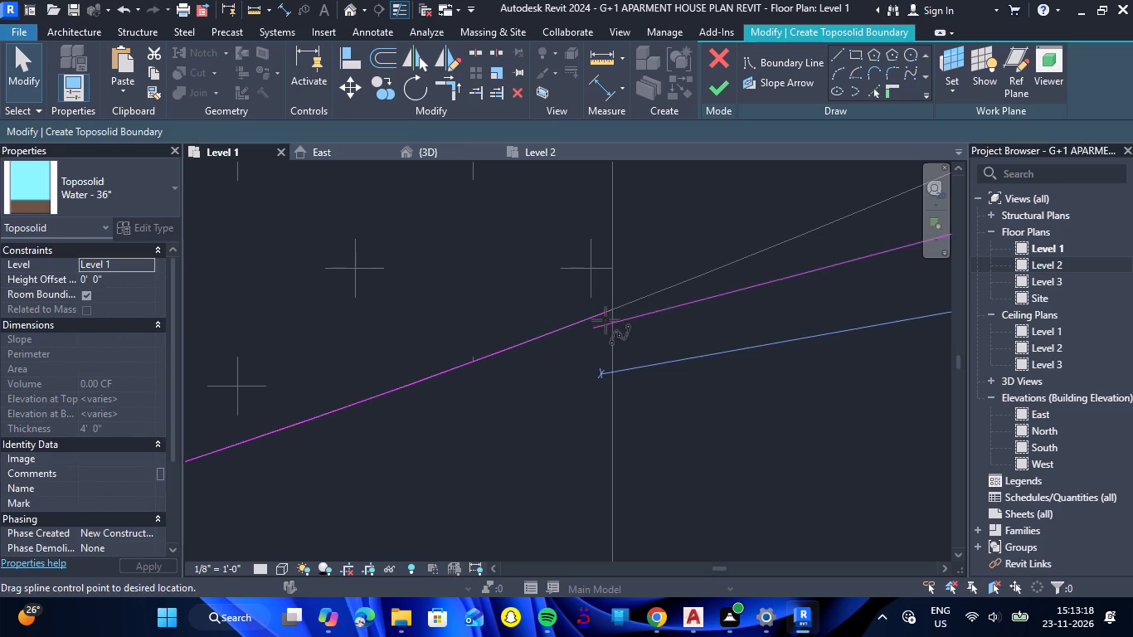
left_click_drag(605, 320, 615, 309)
key("Escape")
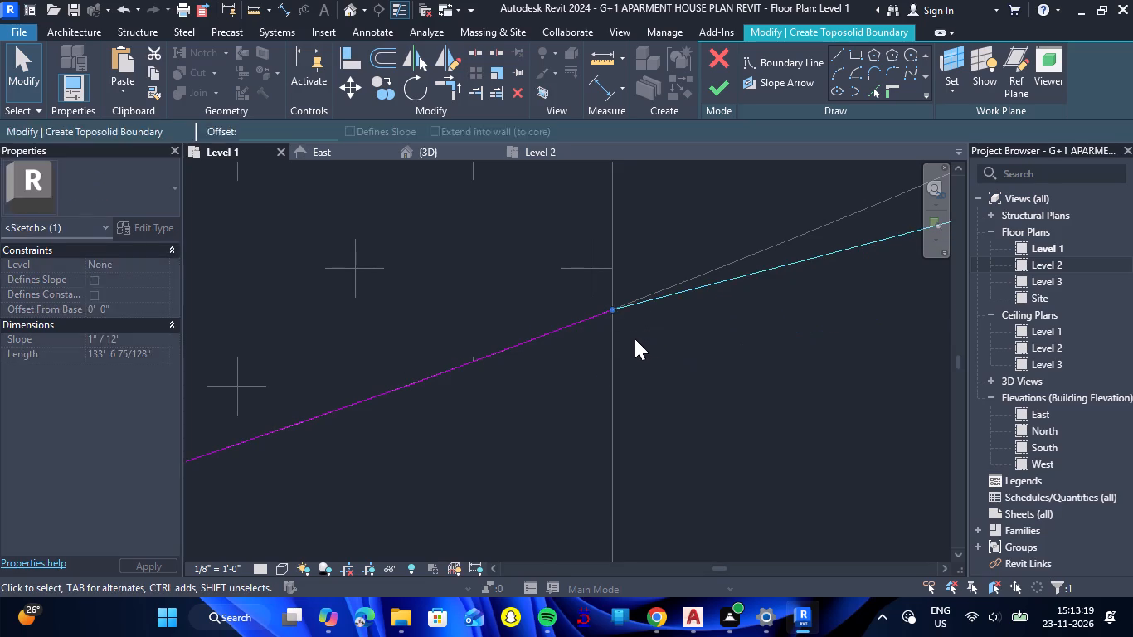
Examine the upper and lower canal spline junctions near the grassland's east edge for gaps or crossings.
scroll(615, 313, "up", 8)
scroll(619, 307, "up", 19)
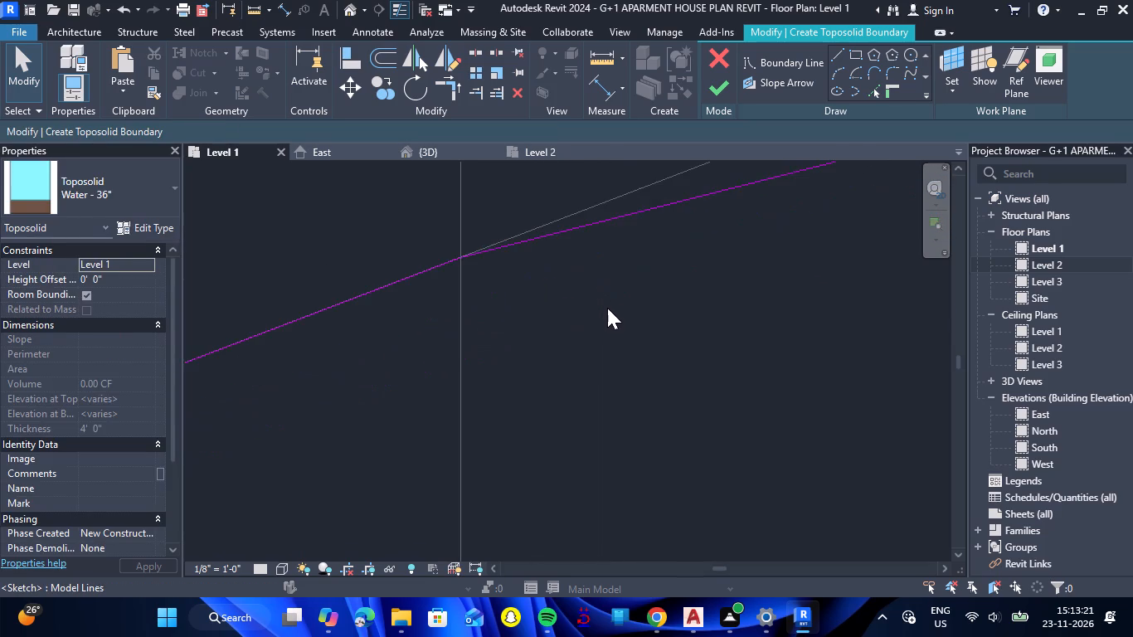
scroll(468, 255, "up", 9)
key("Escape")
scroll(468, 299, "down", 12)
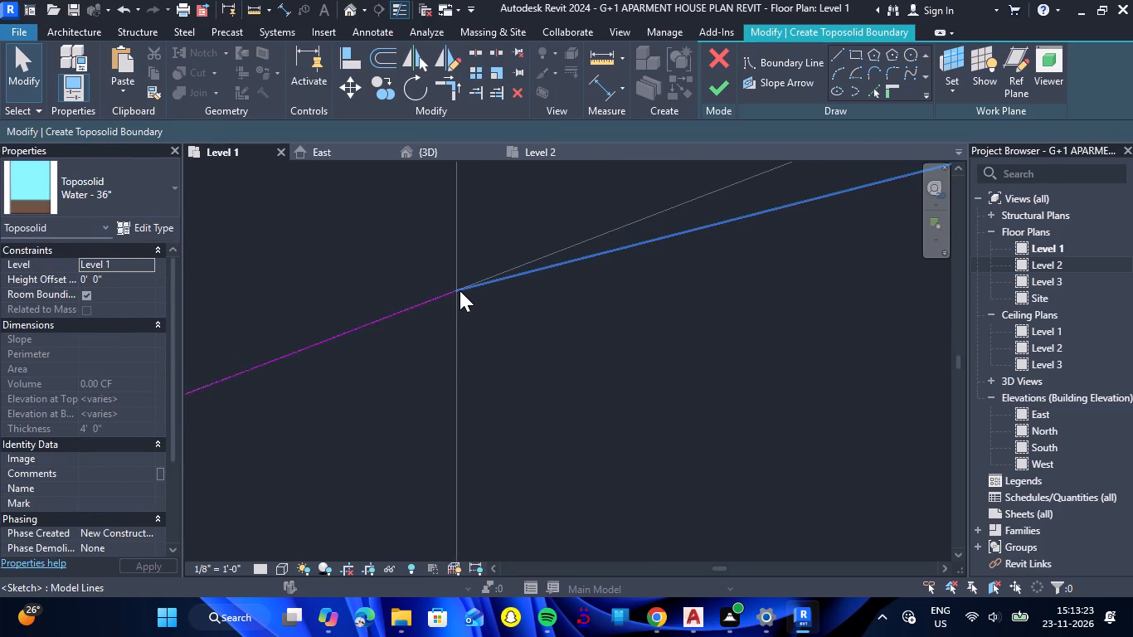
scroll(460, 290, "down", 20)
scroll(460, 290, "down", 20)
scroll(460, 290, "down", 1)
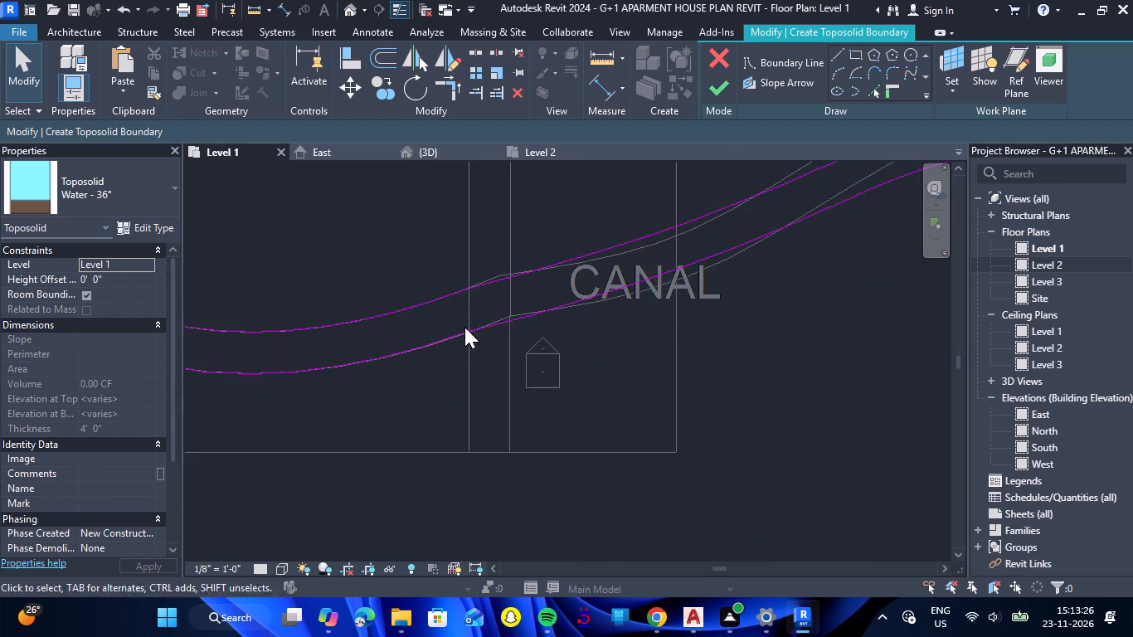
scroll(443, 331, "up", 10)
scroll(540, 333, "up", 12)
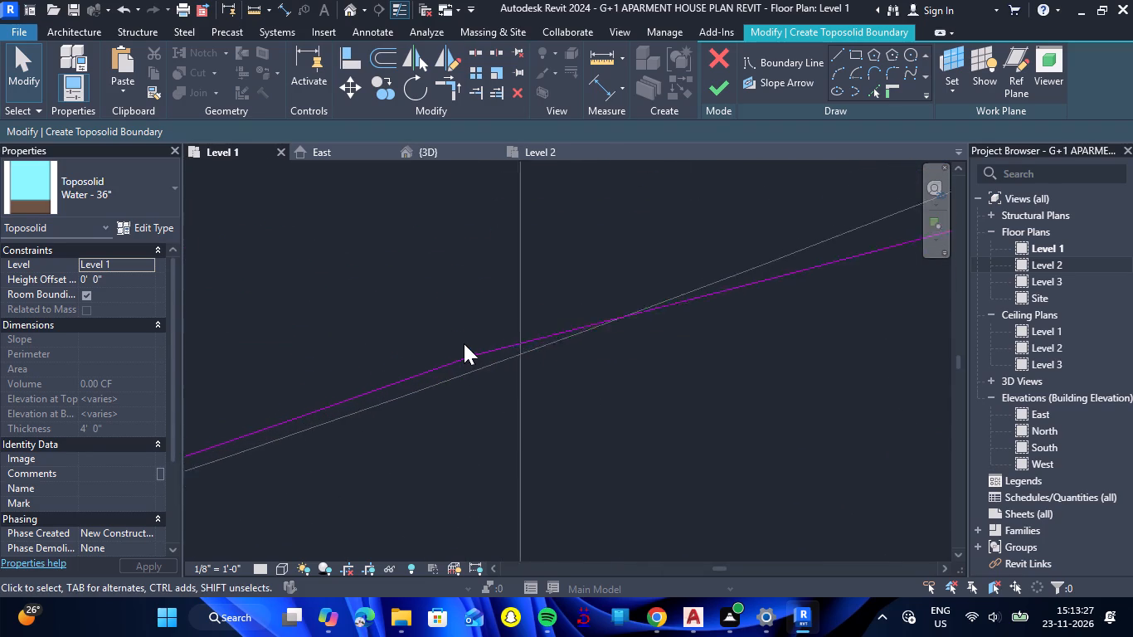
scroll(464, 343, "up", 15)
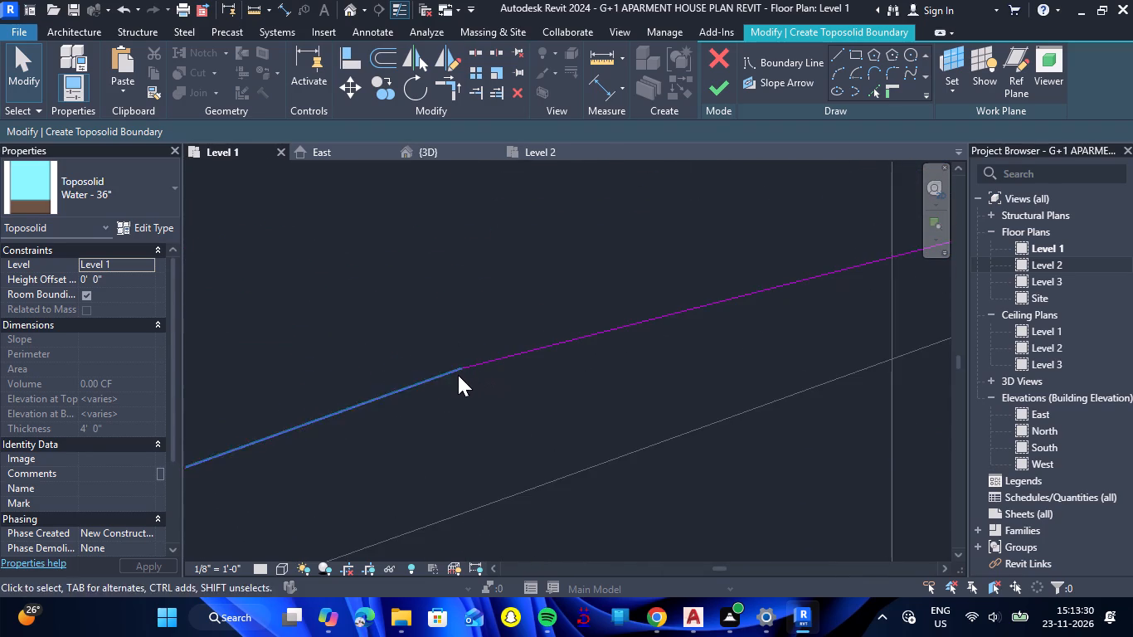
scroll(458, 372, "up", 13)
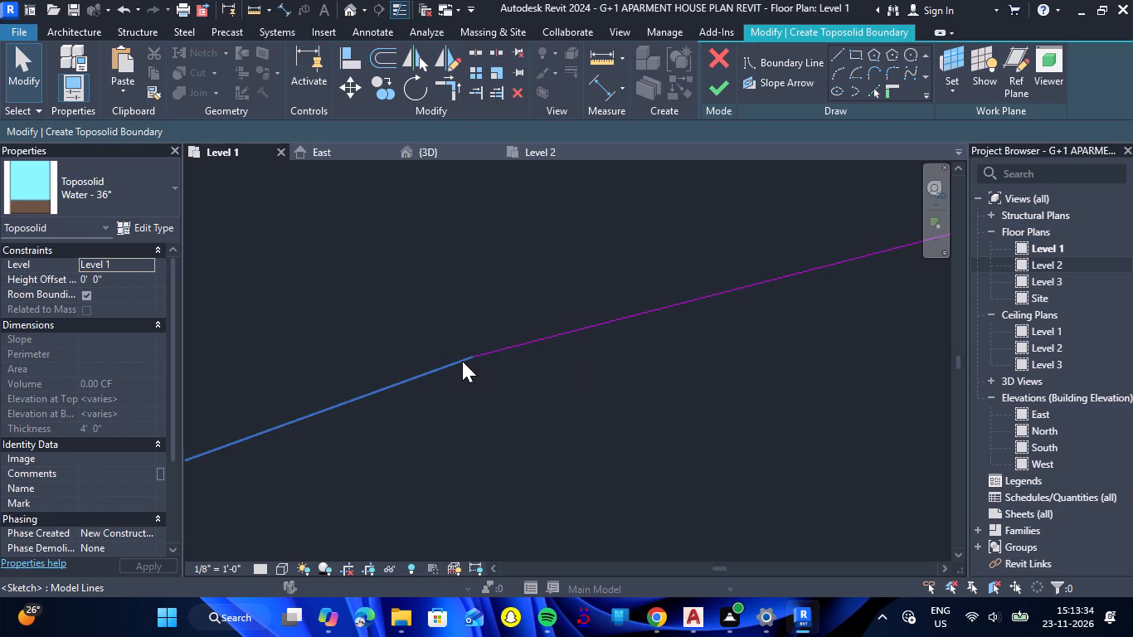
scroll(474, 356, "up", 6)
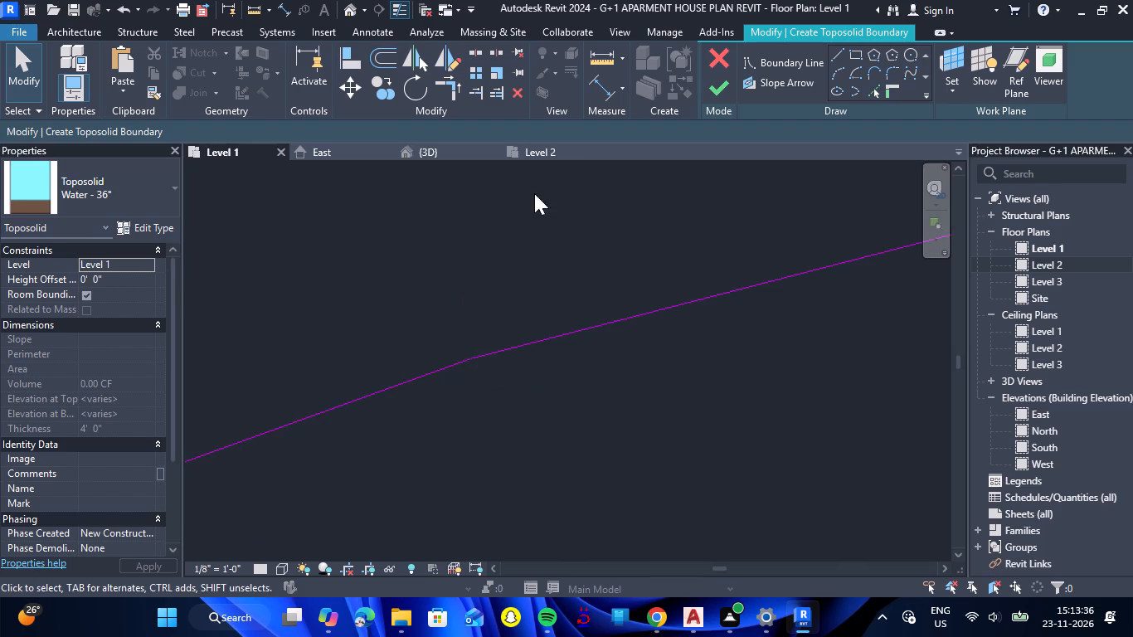
Finish the canal boundary sketch to create the Water - 36" toposolid, and clear the selection.
left_click(704, 97)
scroll(574, 326, "down", 9)
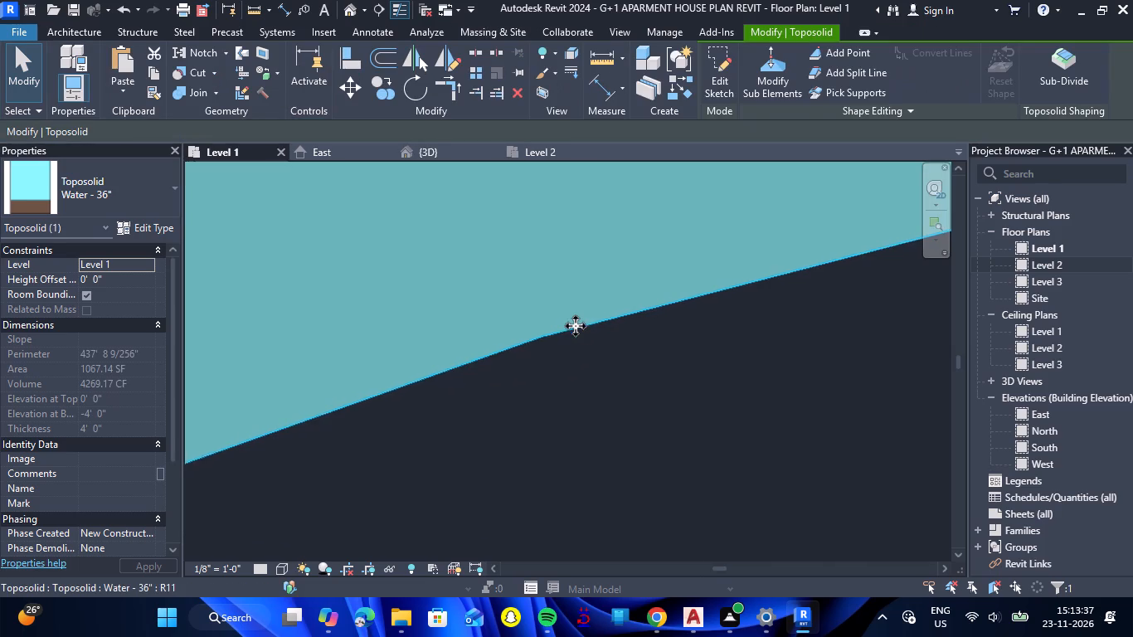
scroll(576, 325, "down", 14)
scroll(547, 313, "down", 20)
scroll(547, 313, "down", 3)
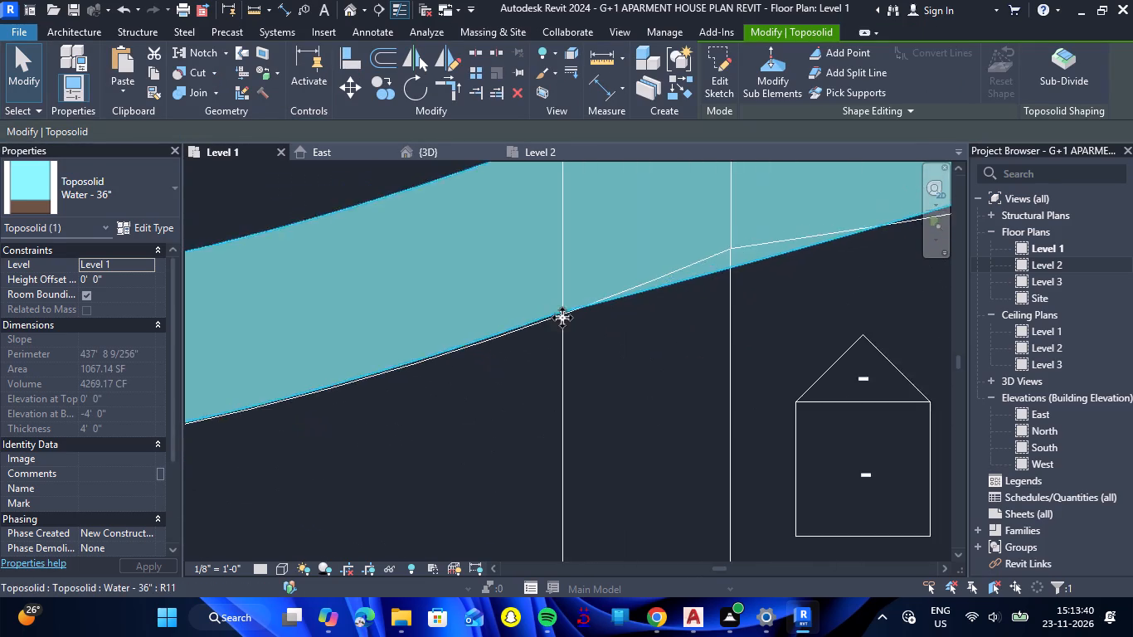
scroll(562, 318, "down", 20)
scroll(562, 318, "down", 1)
left_click(660, 404)
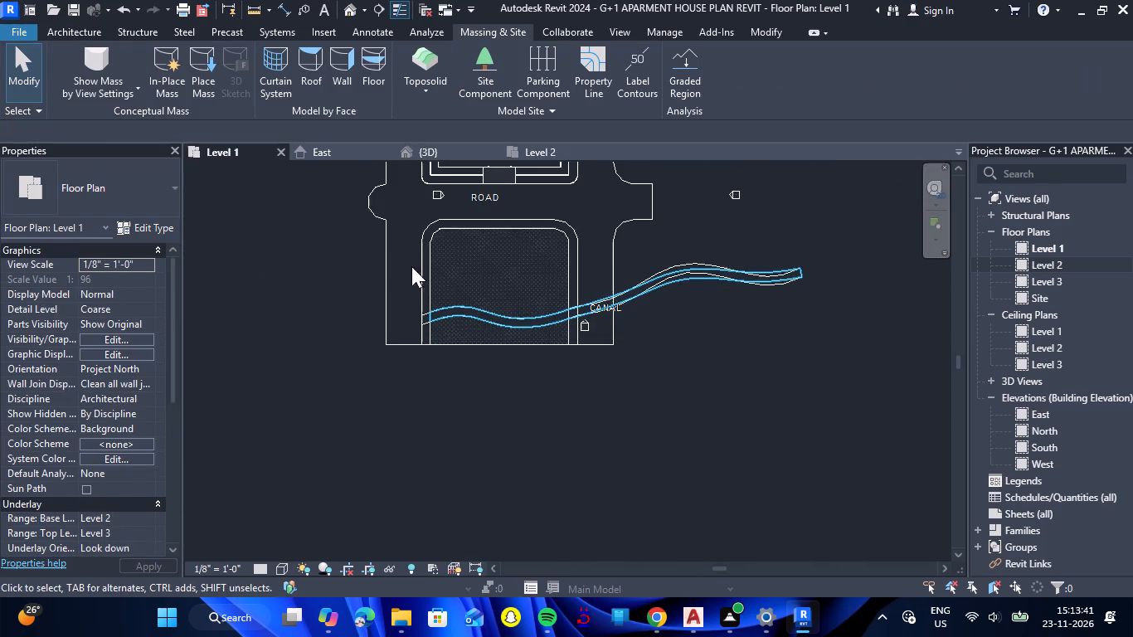
Inspect the canal's water toposolid beside the house in the 3D view.
left_click(447, 150)
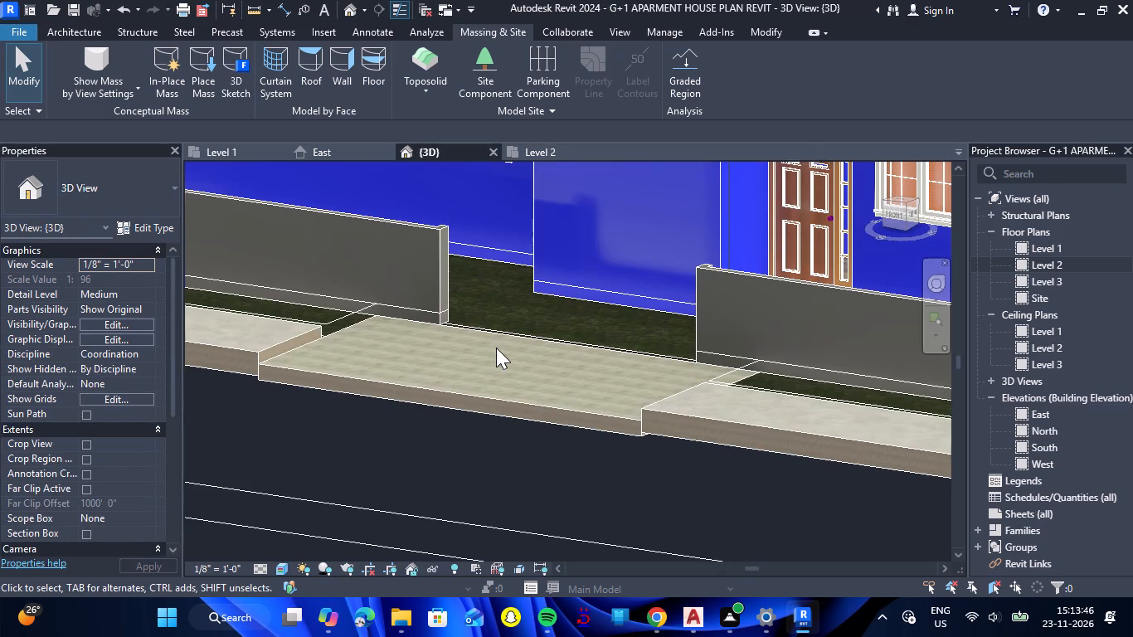
scroll(500, 346, "down", 15)
scroll(416, 462, "up", 3)
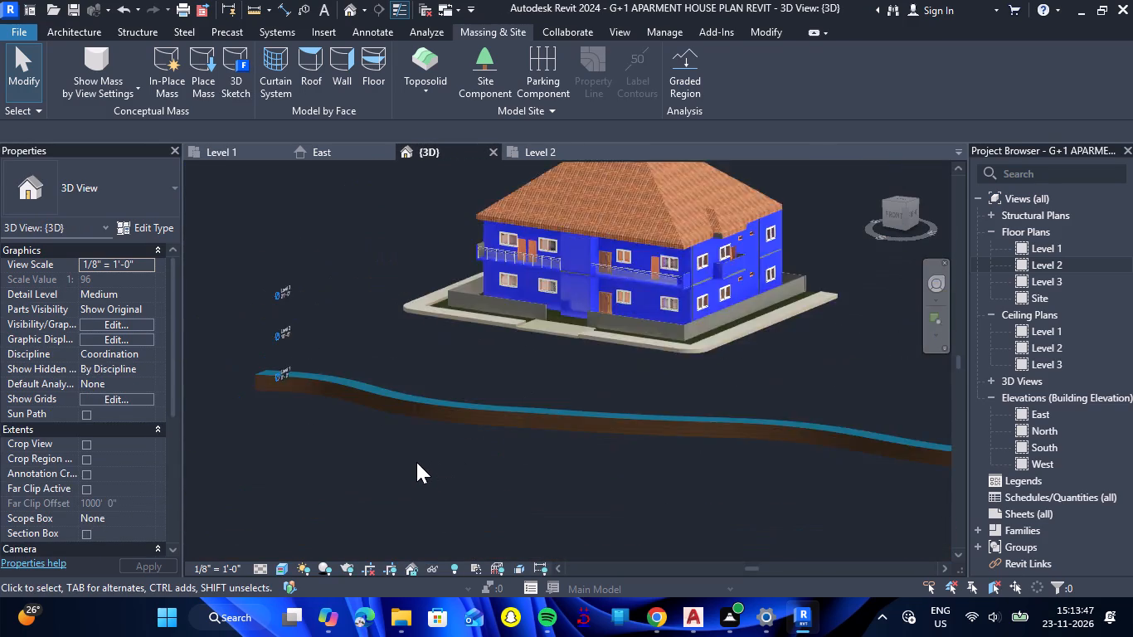
scroll(416, 462, "up", 3)
scroll(406, 450, "down", 2)
Start a Grassland - 16" toposolid on Level 1 and pick the rounded grass plot's straight edges and corner arcs south of the road as boundary lines.
left_click(218, 153)
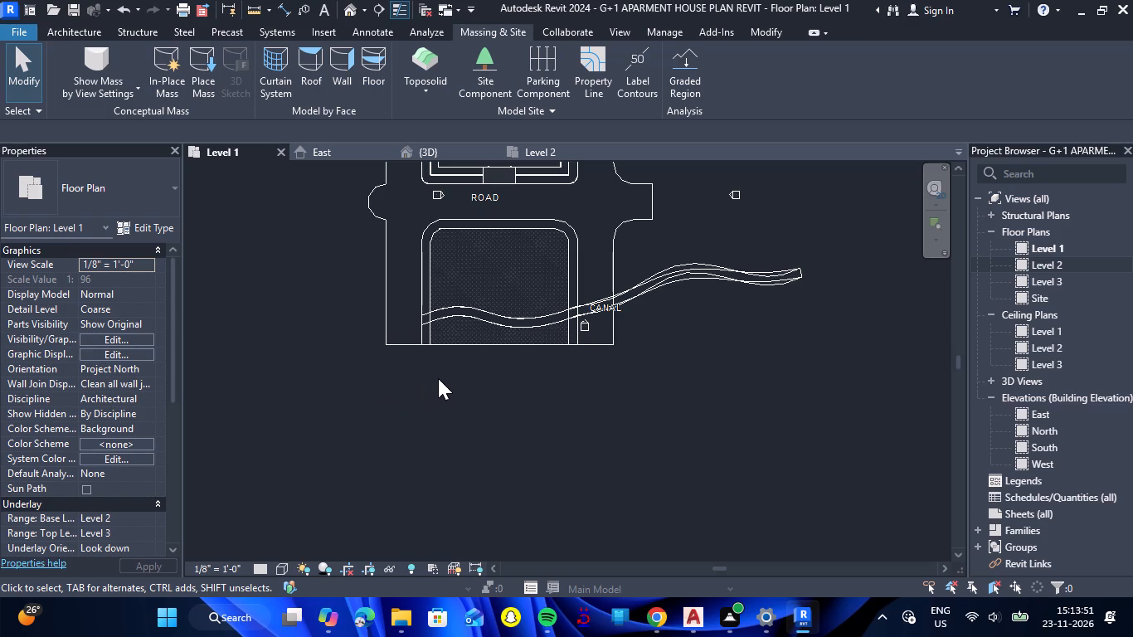
left_click(426, 58)
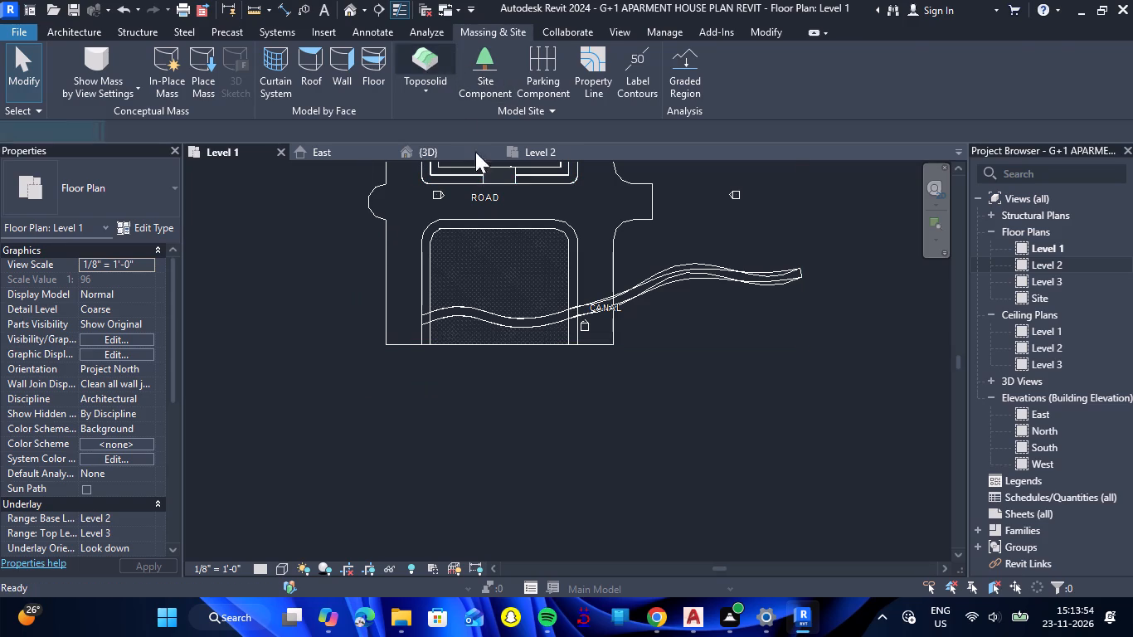
left_click(172, 186)
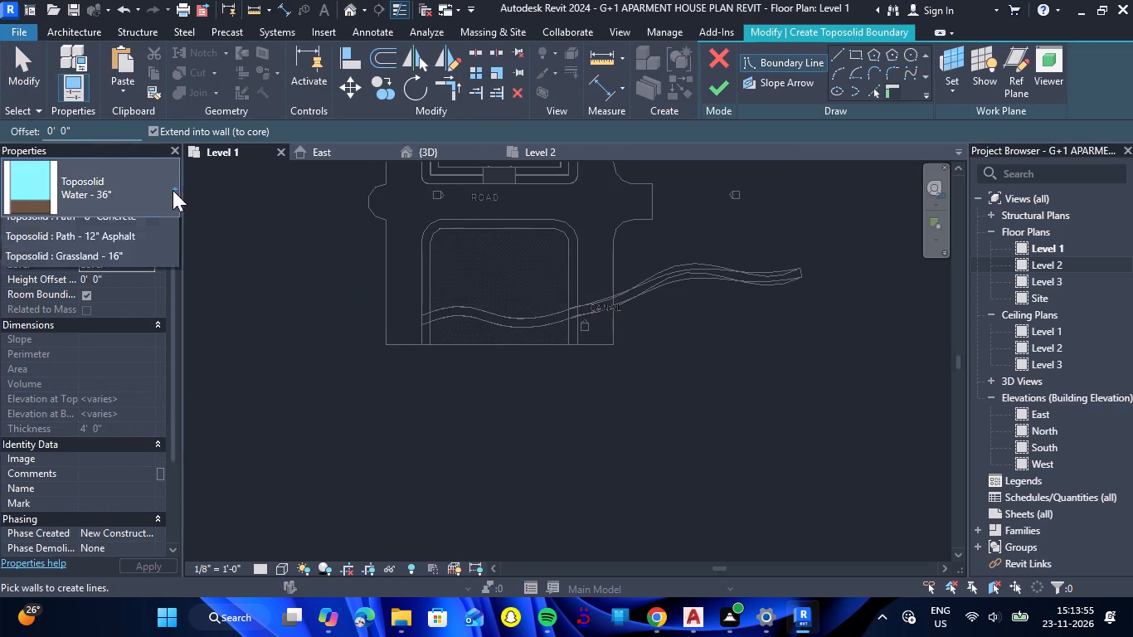
scroll(121, 288, "up", 5)
left_click(109, 312)
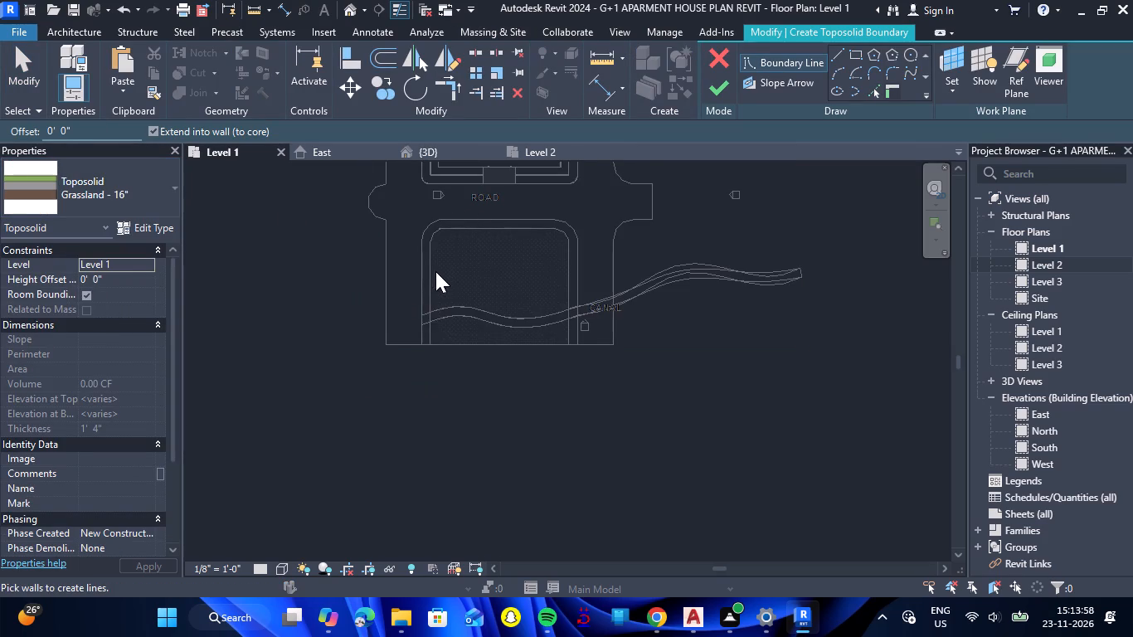
scroll(436, 268, "up", 6)
left_click(883, 93)
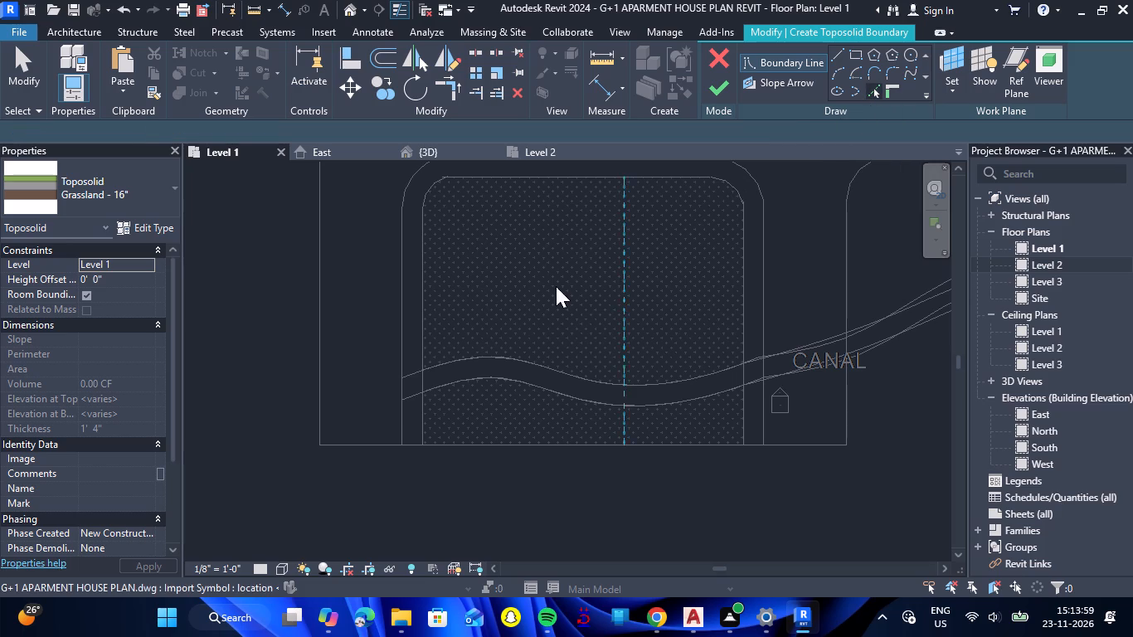
left_click(419, 288)
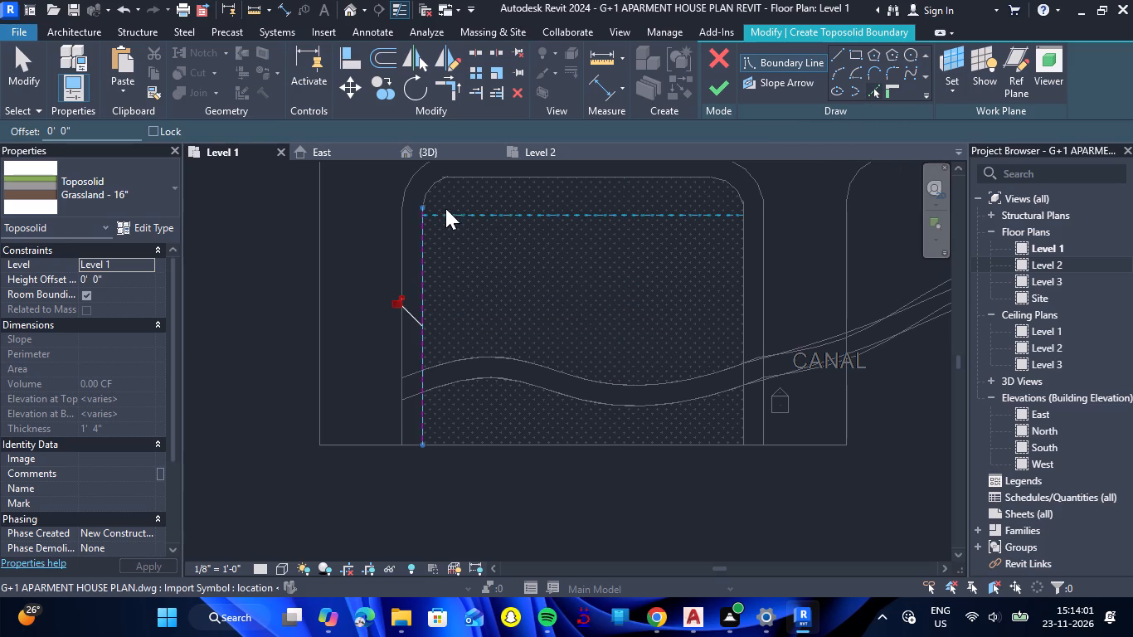
left_click(435, 187)
left_click(491, 175)
left_click(742, 221)
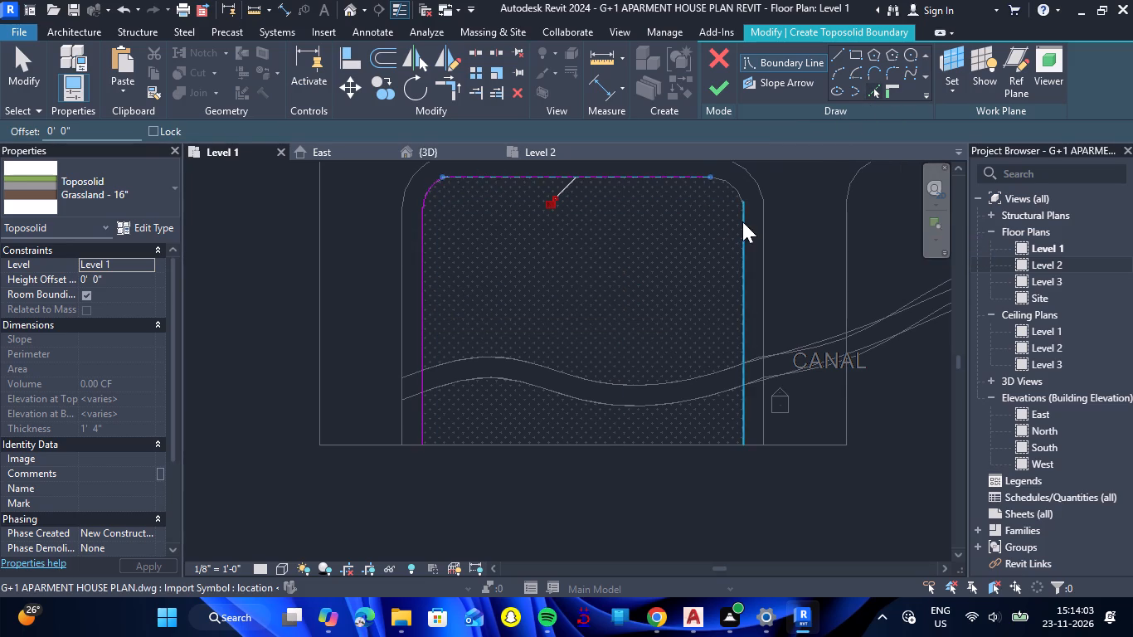
left_click(732, 192)
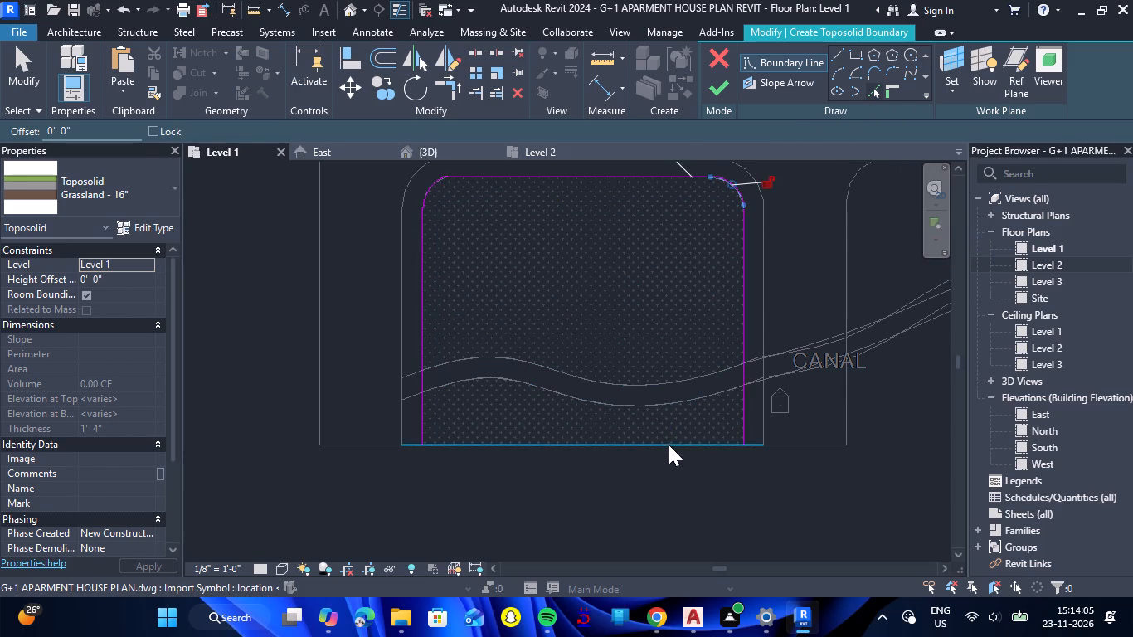
left_click(669, 445)
Pick the road's outer east edge beside the canal, its corner arc and the road stub's end line as boundary lines, undoing any stray edit.
scroll(480, 372, "down", 5)
scroll(591, 432, "up", 6)
scroll(602, 422, "down", 3)
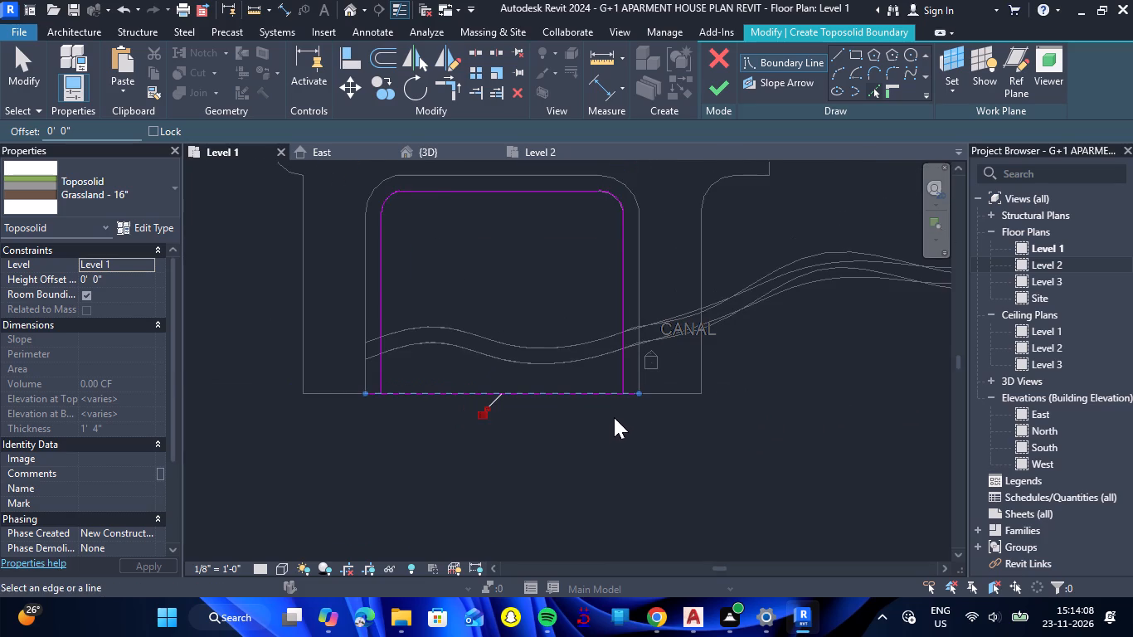
left_click(727, 387)
left_click(701, 371)
scroll(746, 352, "down", 4)
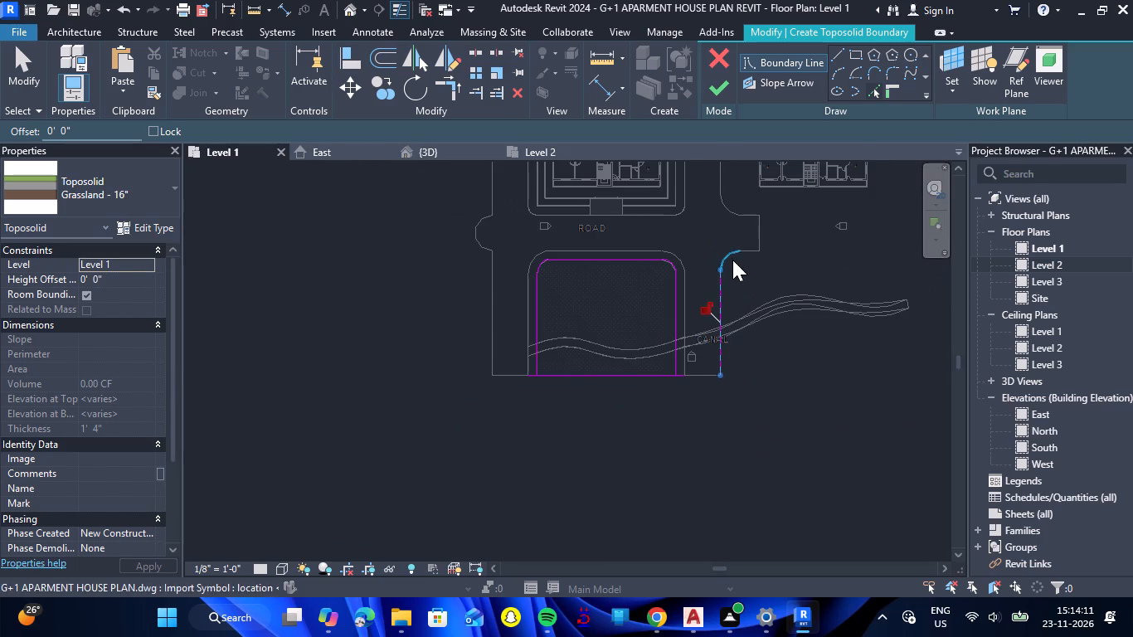
left_click(732, 258)
left_click(759, 234)
left_click(751, 251)
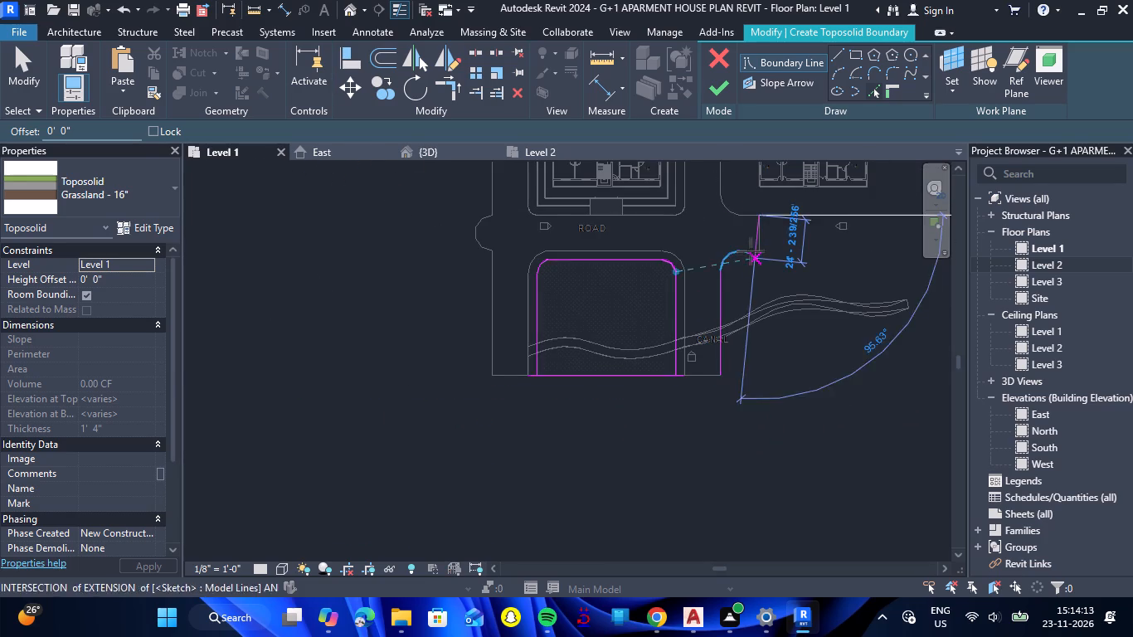
key("Escape")
key("ctrl+z")
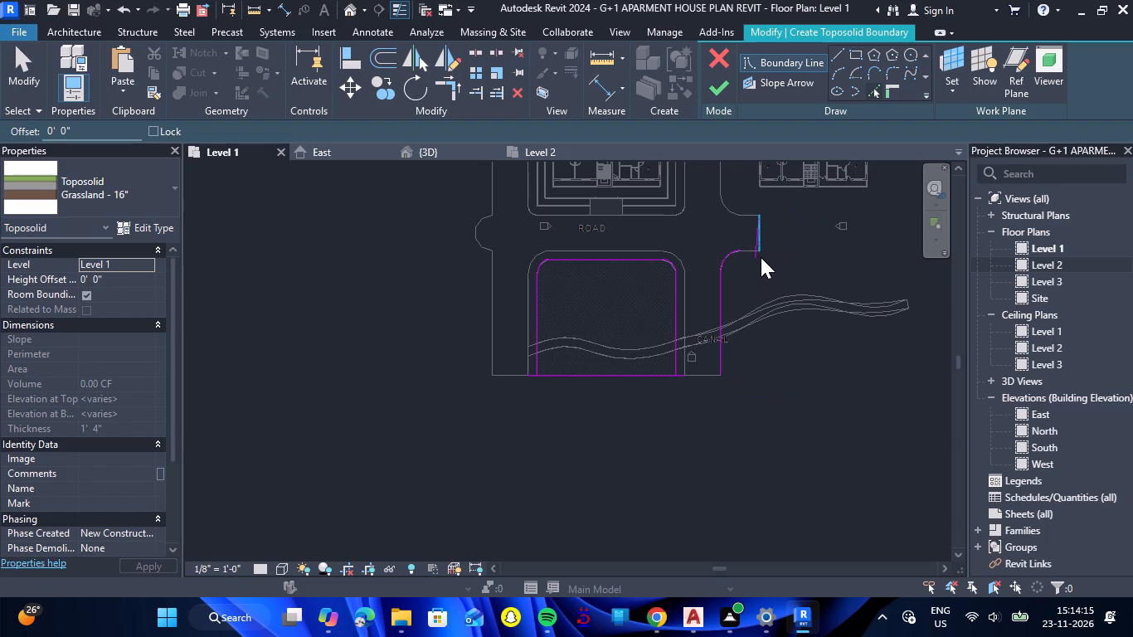
Pick the road stub's south and north edges, the north corner arc and the road's east edge up to the site's north line.
scroll(751, 238, "up", 12)
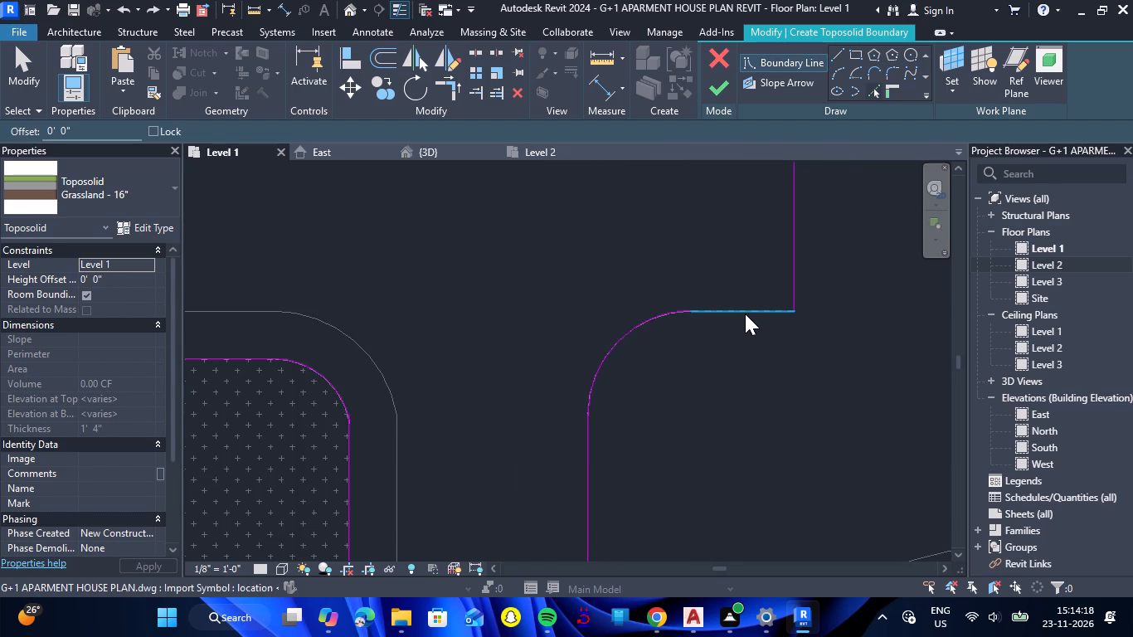
left_click(745, 313)
scroll(770, 339, "down", 7)
left_click(765, 258)
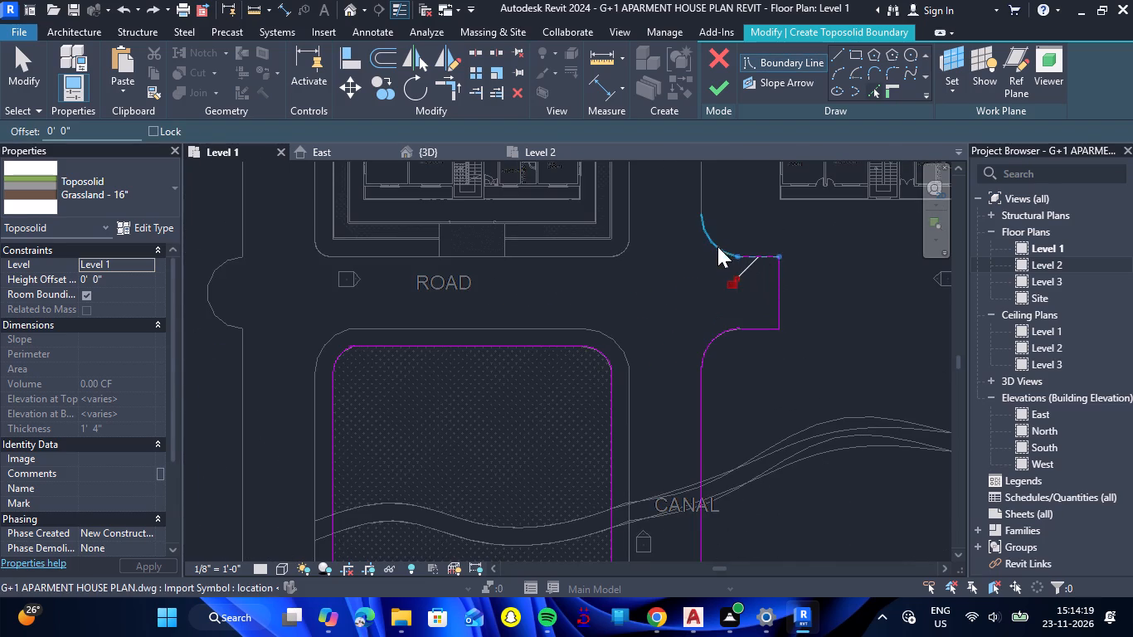
left_click(717, 243)
left_click(702, 194)
Draw a 92' boundary line eastward from the north end of the road's east edge, above the second house plan.
scroll(775, 263, "down", 10)
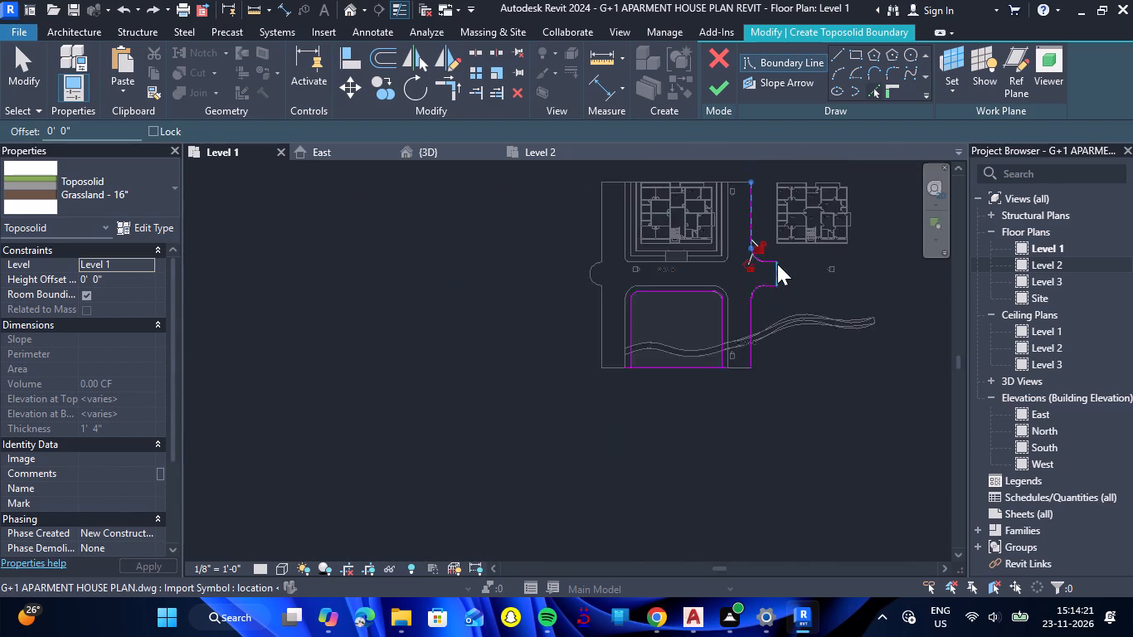
scroll(777, 264, "down", 1)
scroll(753, 183, "up", 8)
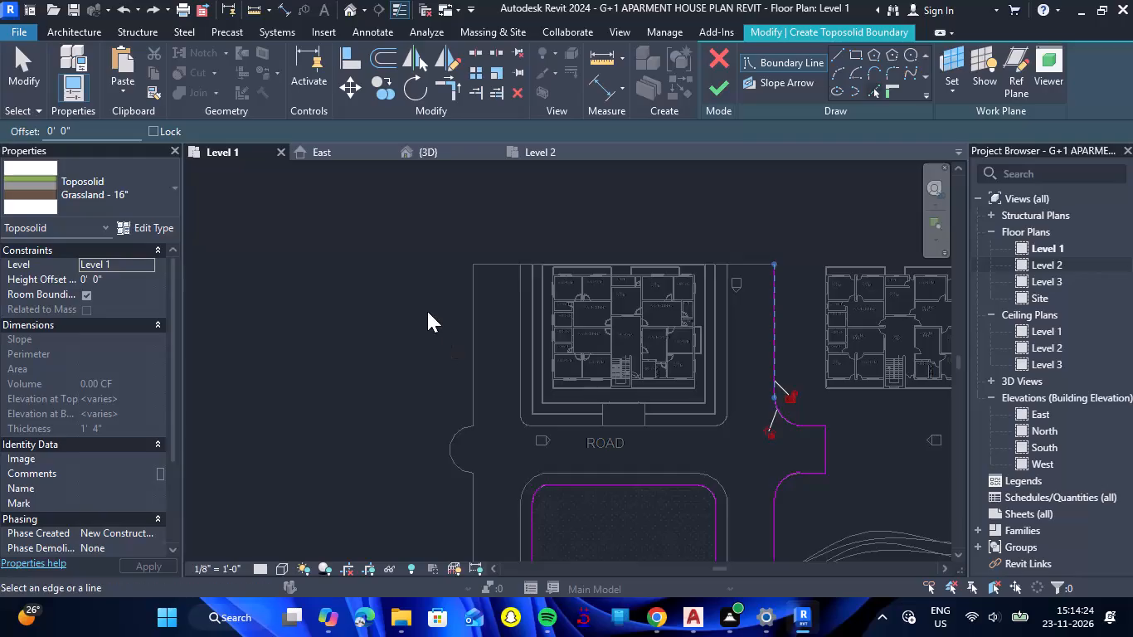
scroll(422, 302, "down", 8)
scroll(437, 404, "up", 5)
scroll(722, 428, "down", 2)
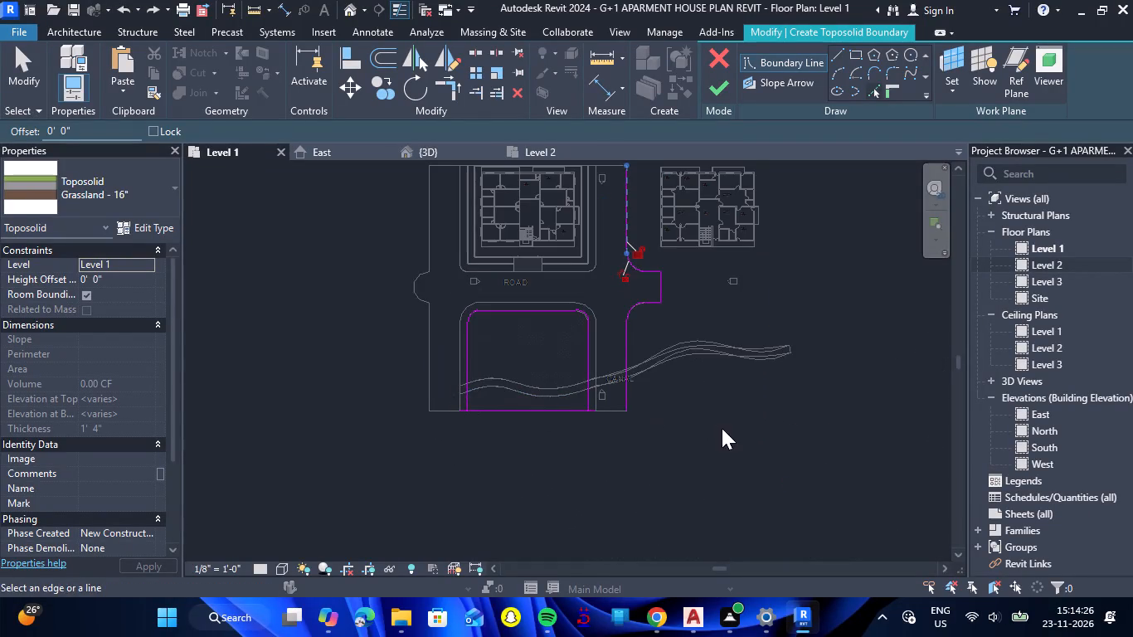
scroll(722, 428, "down", 2)
scroll(750, 284, "up", 7)
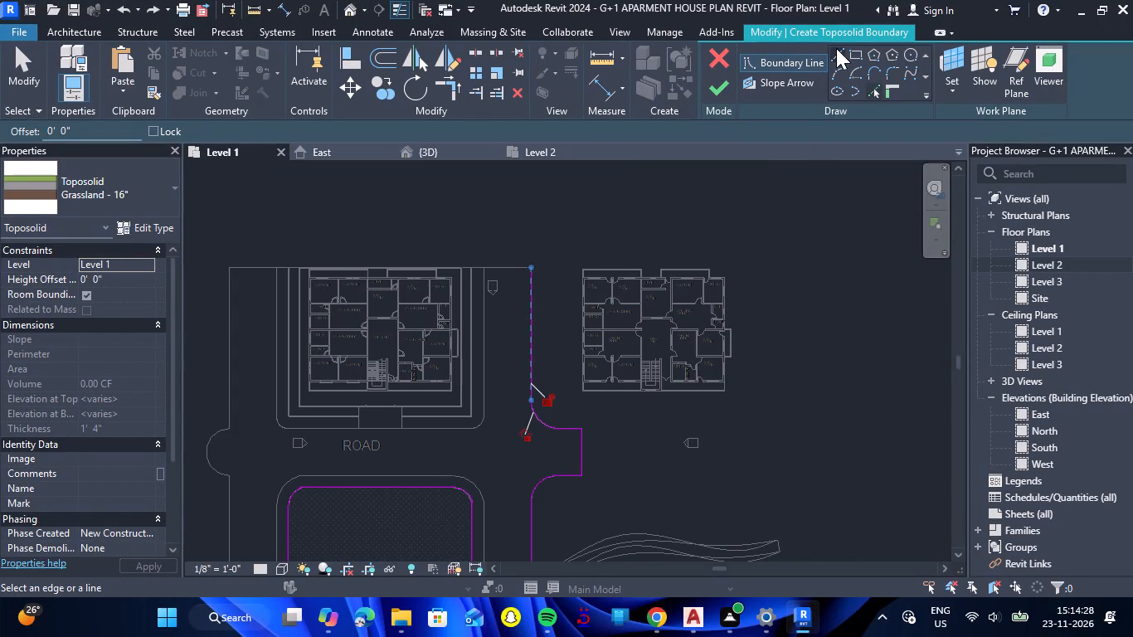
left_click(839, 47)
left_click(534, 268)
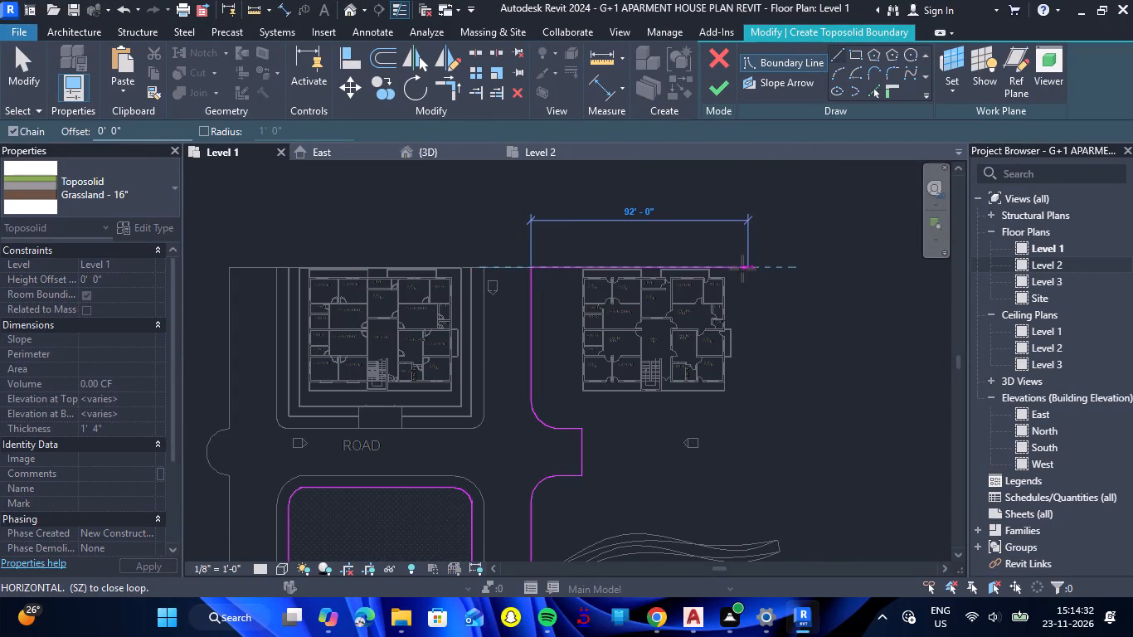
left_click(745, 268)
Draw the east plot's boundary south to the site's south line, and back west about 112' to meet the grass plot's south edge line.
scroll(751, 409, "down", 11)
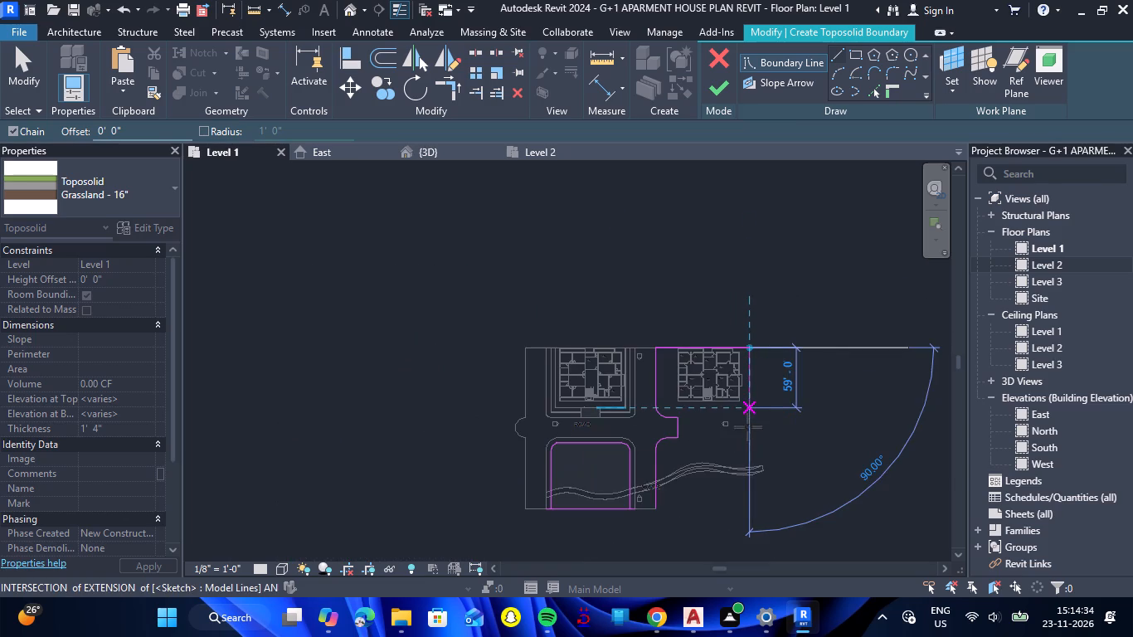
scroll(750, 491, "up", 6)
scroll(752, 422, "up", 9)
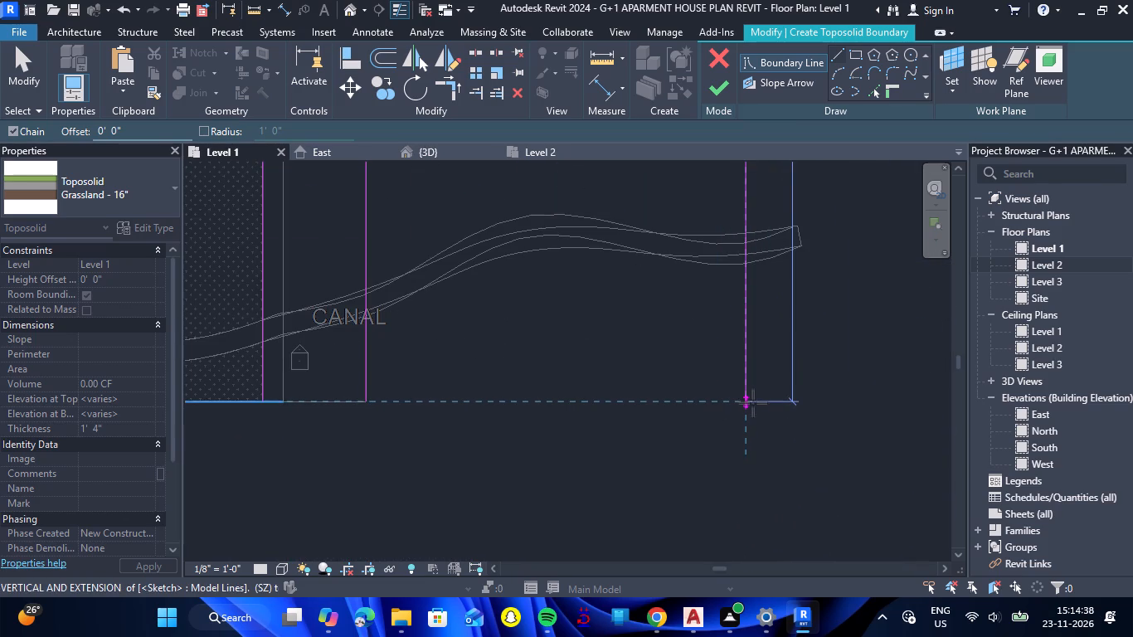
left_click(746, 403)
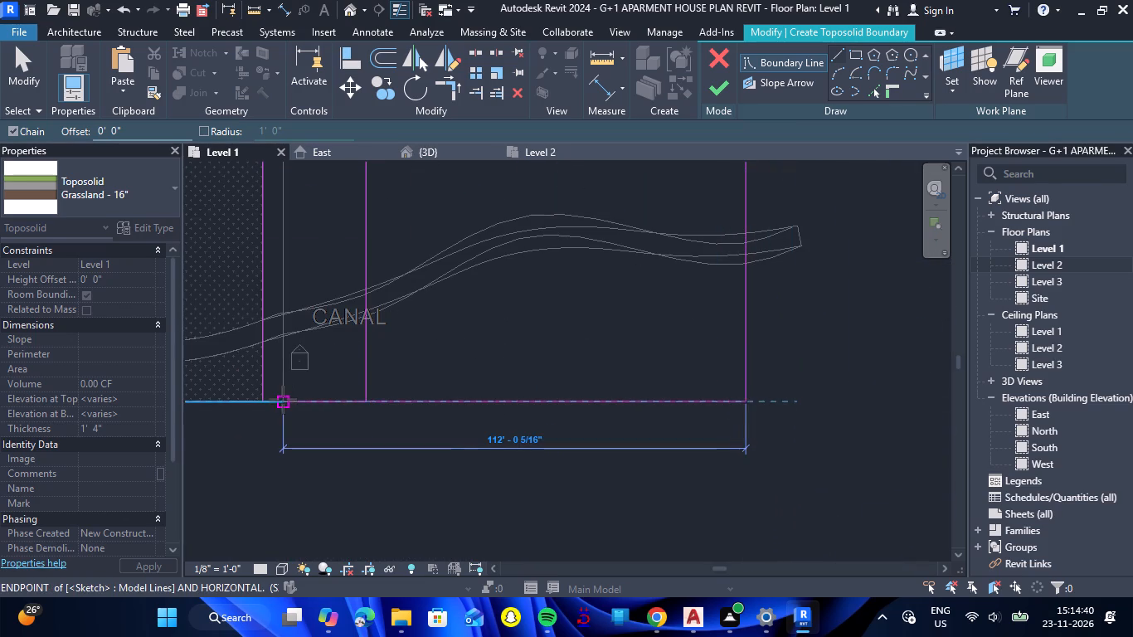
left_click(283, 400)
key("Escape")
scroll(469, 434, "down", 8)
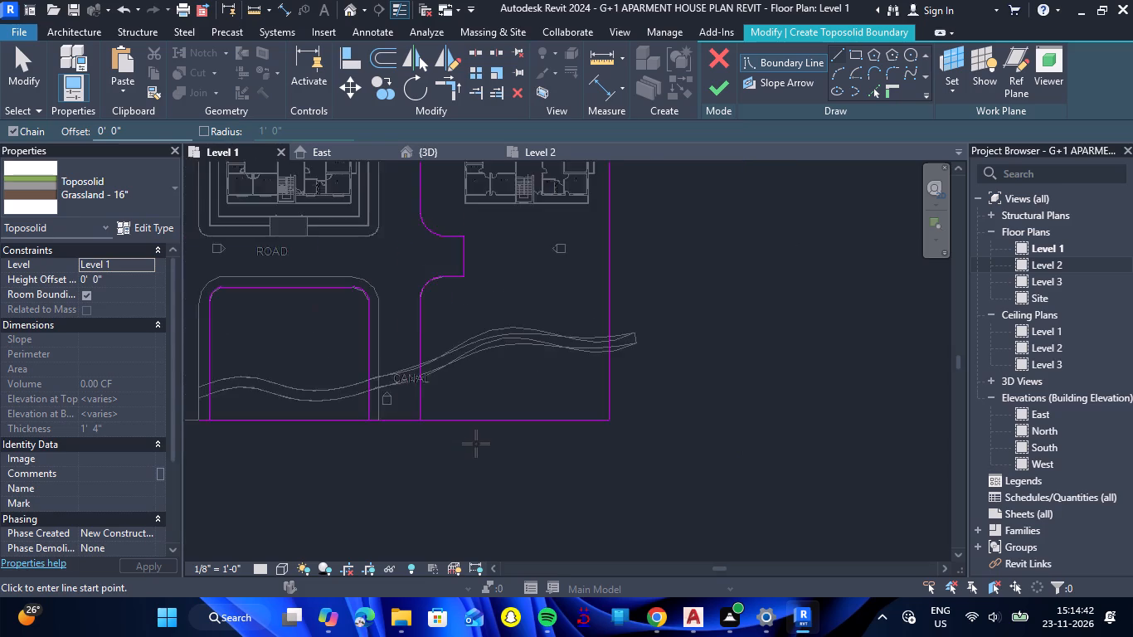
scroll(401, 457, "up", 3)
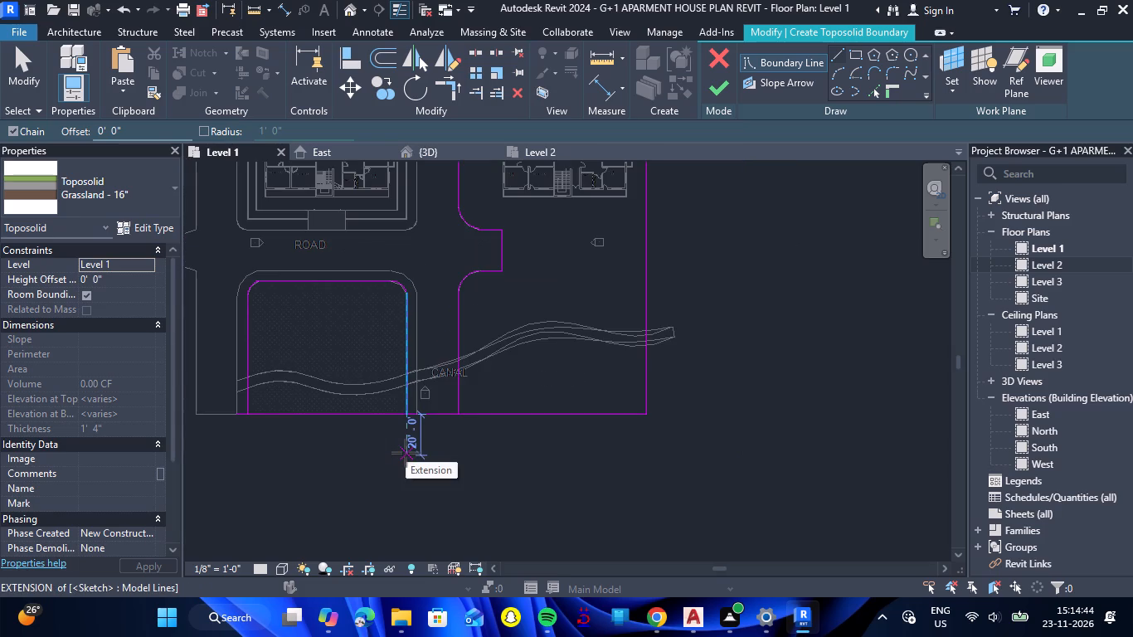
key("Escape")
Trim the grass plot's west and south boundary lines to a corner at its southwest end.
scroll(406, 453, "down", 4)
scroll(287, 437, "up", 5)
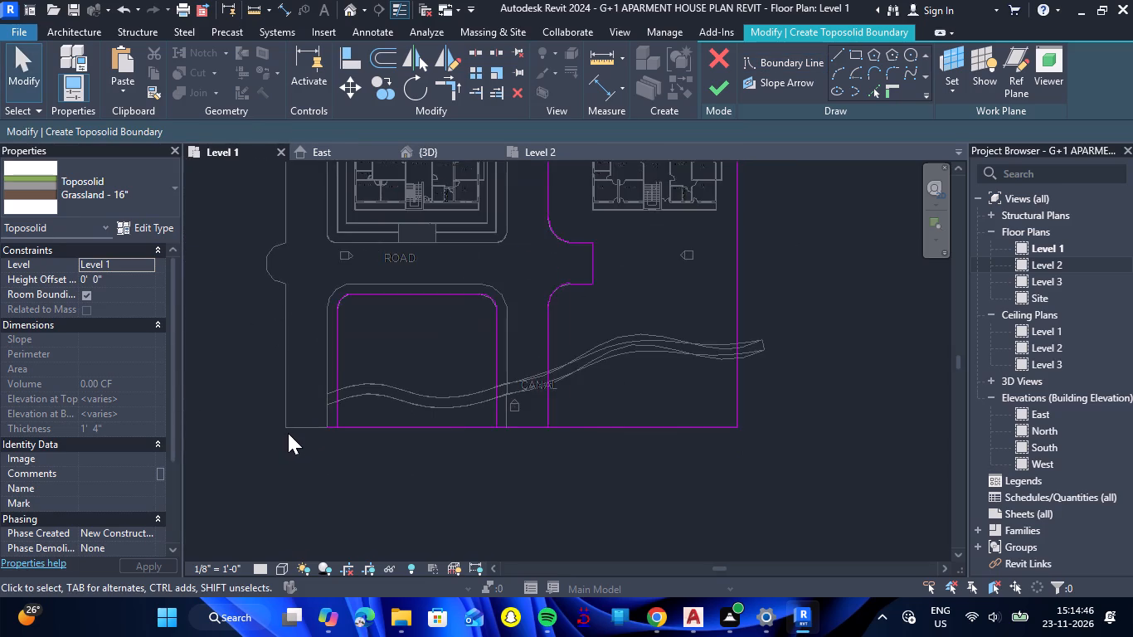
scroll(333, 430, "up", 4)
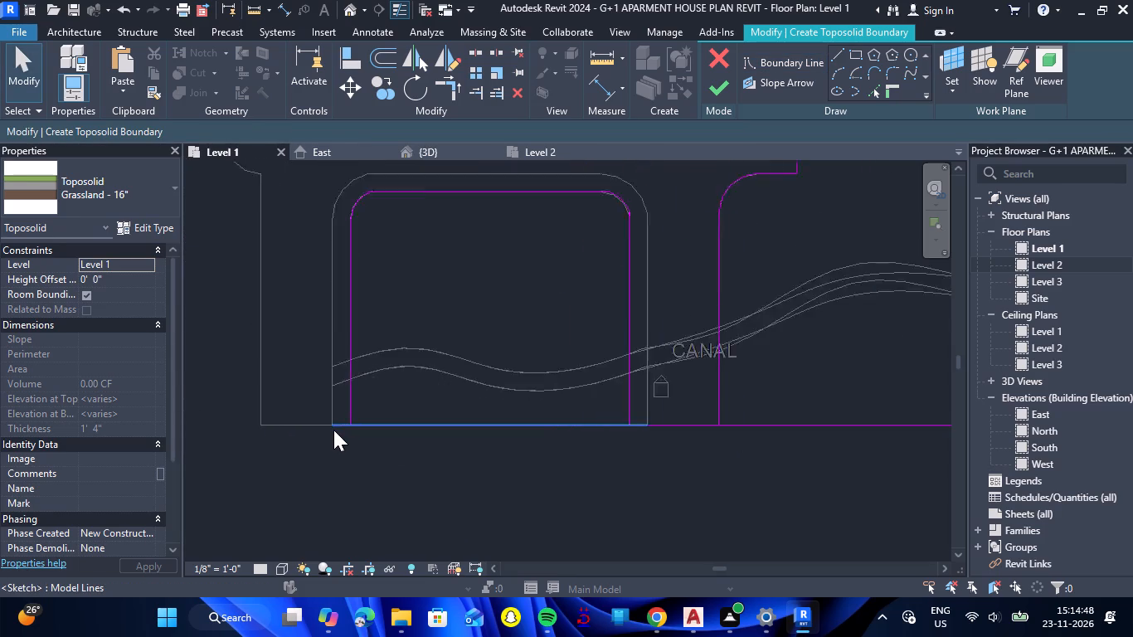
left_click(452, 98)
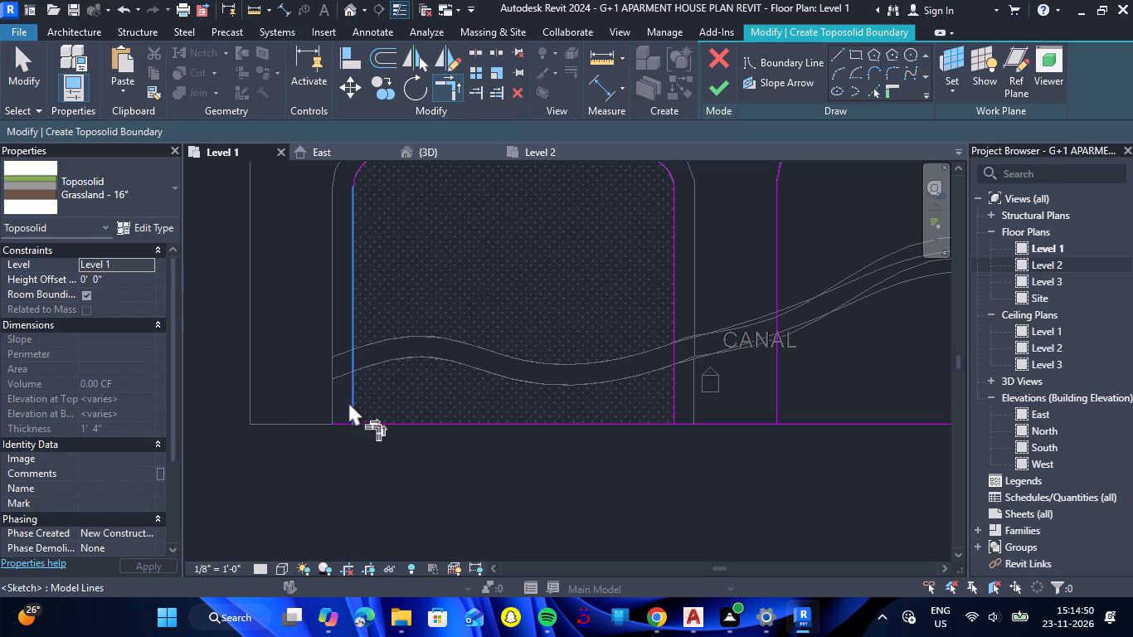
left_click(348, 401)
left_click(364, 416)
left_click(355, 405)
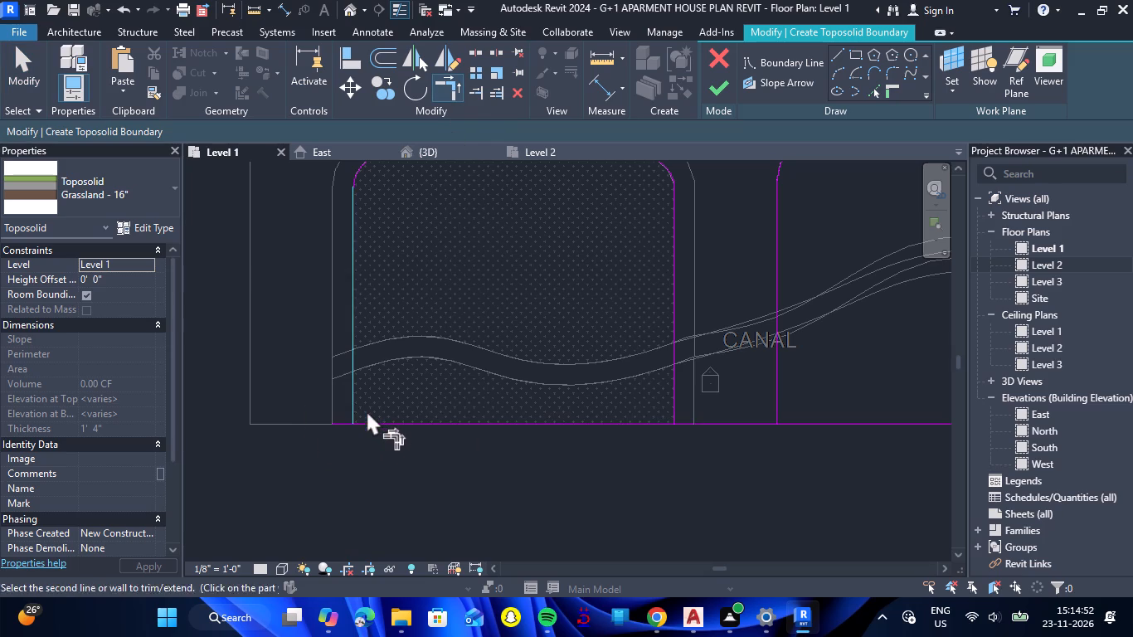
left_click(375, 424)
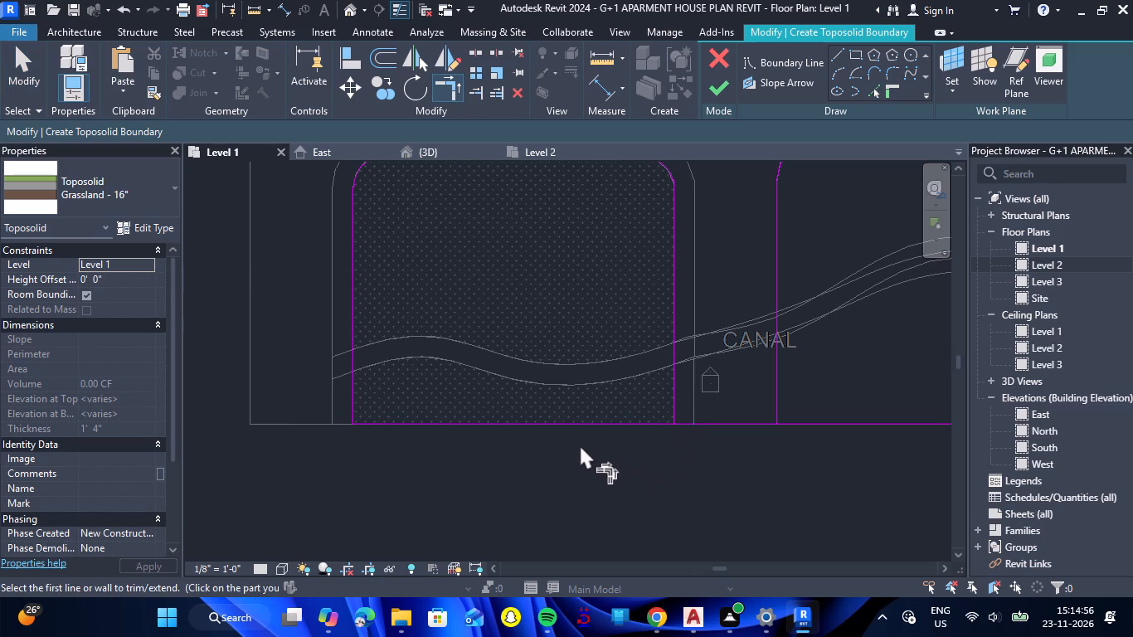
Trim the grass plot's southeast corner and the east plot's southwest corner so the two outlines separate across the road.
scroll(585, 442, "down", 1)
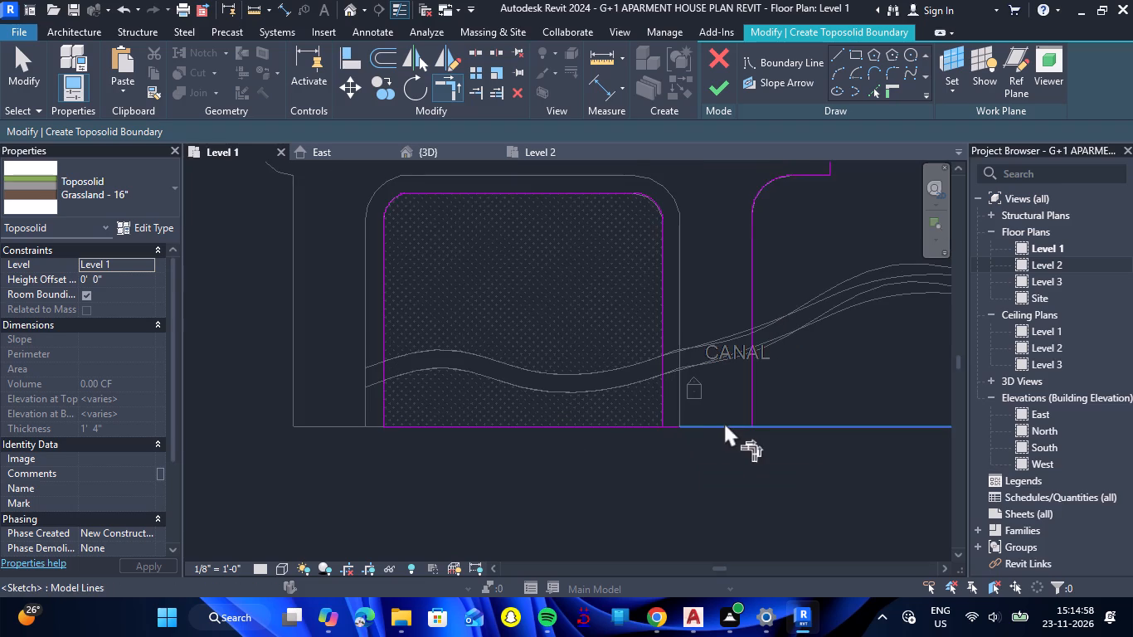
scroll(722, 422, "up", 1)
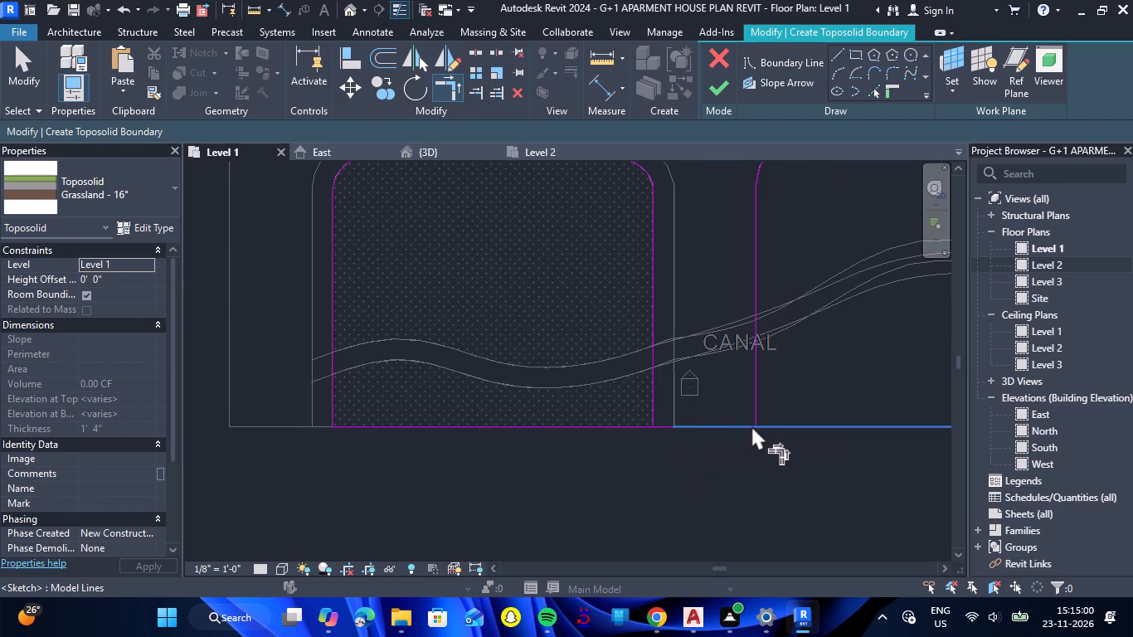
left_click(657, 403)
left_click(646, 421)
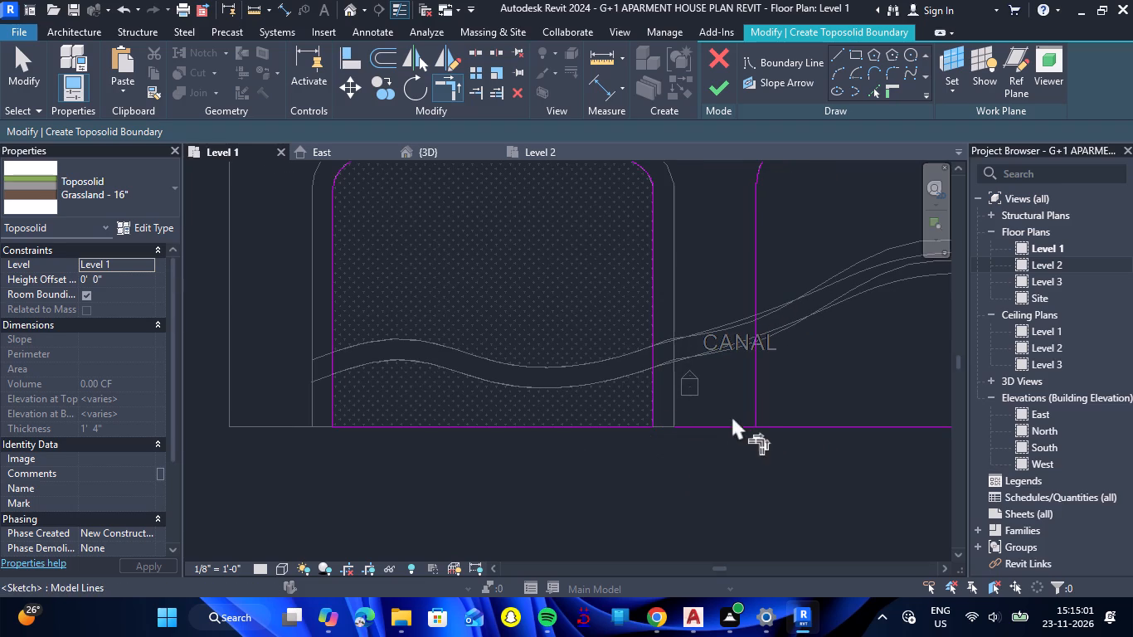
left_click(751, 395)
left_click(773, 424)
Try to finish the toposolid sketch, and examine the rounded north corners of the grass plot's boundary for intersecting lines.
scroll(694, 450, "down", 6)
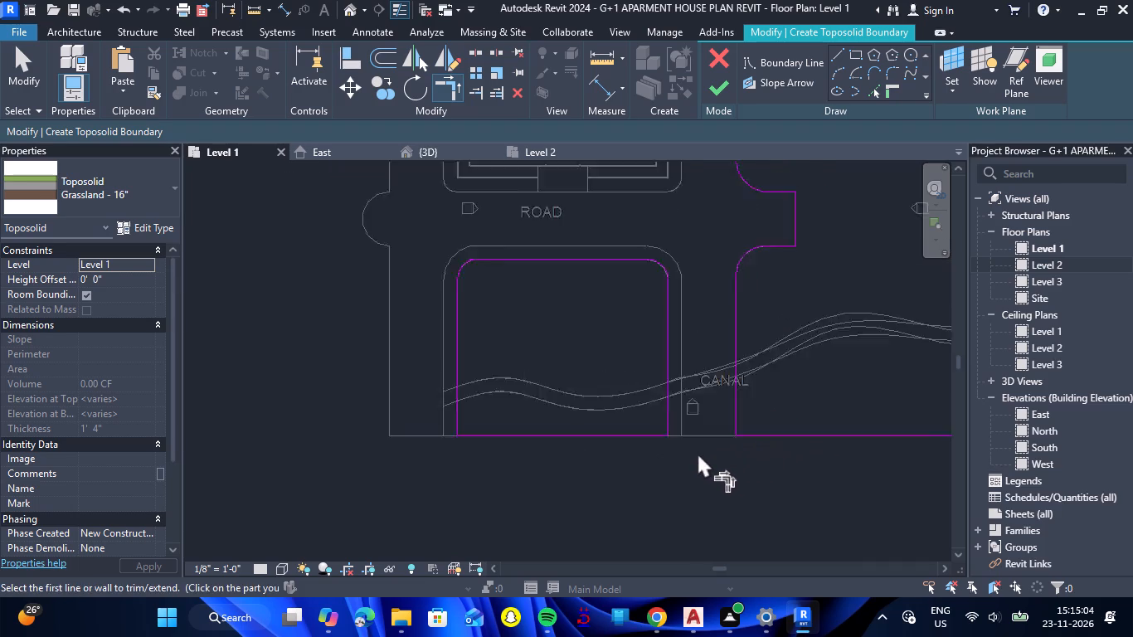
scroll(698, 453, "down", 3)
left_click(717, 91)
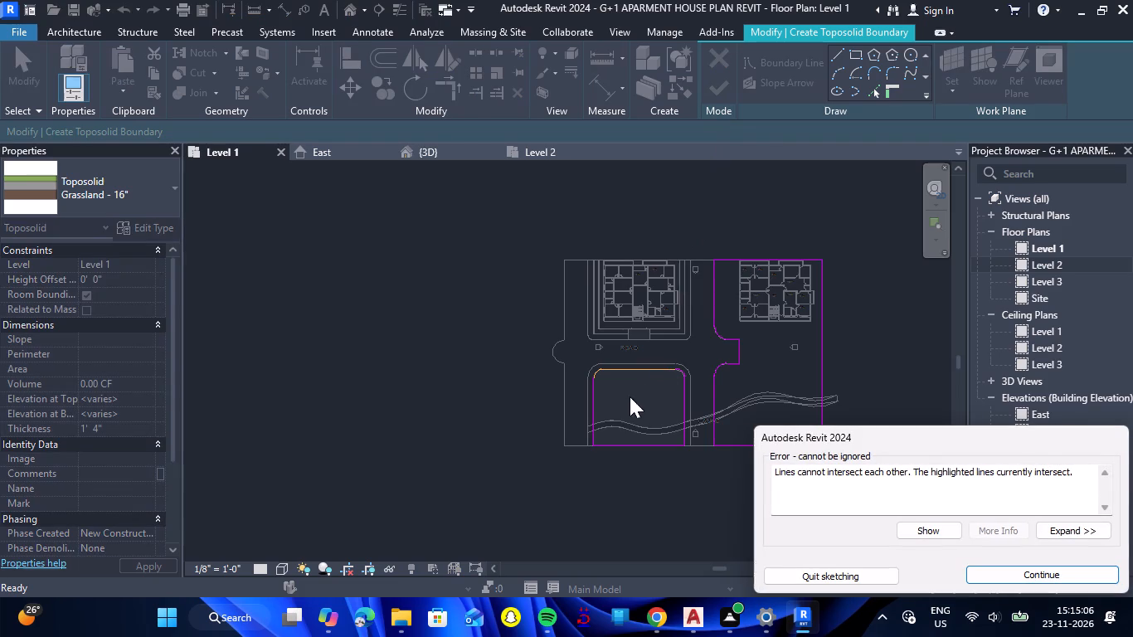
scroll(621, 375, "up", 6)
scroll(714, 350, "up", 7)
scroll(760, 360, "down", 6)
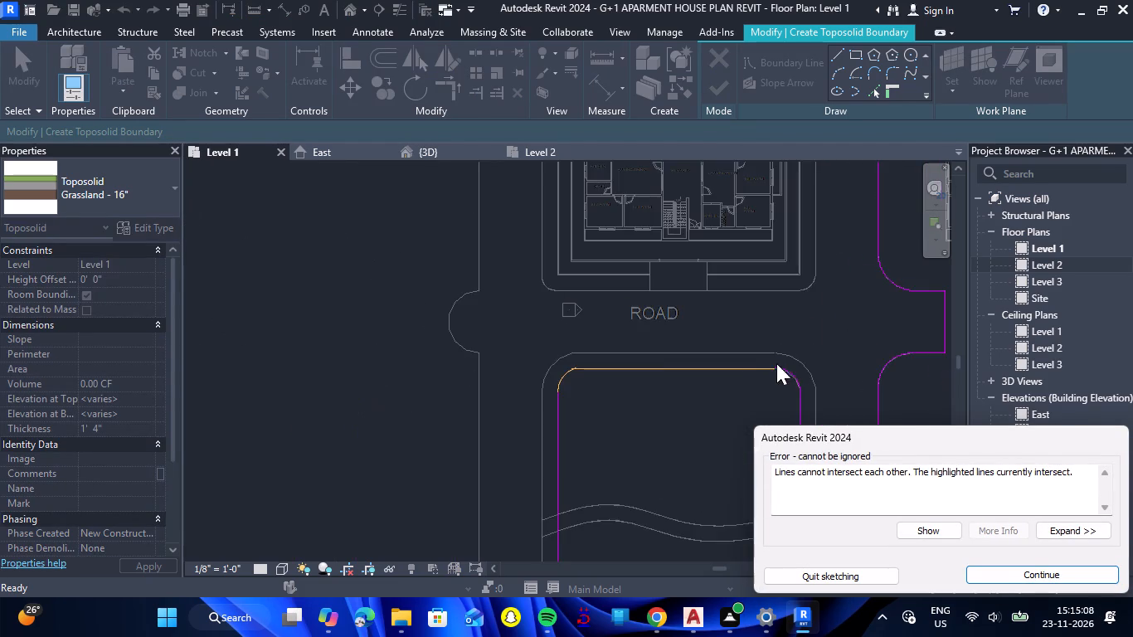
scroll(746, 381, "up", 6)
scroll(340, 356, "up", 13)
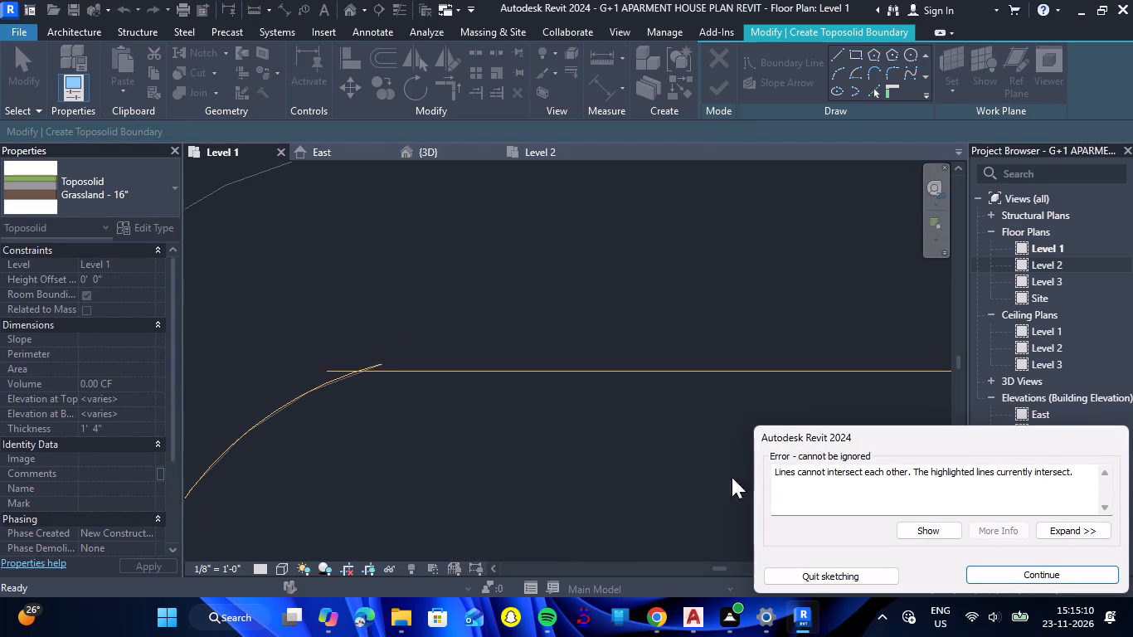
left_click(1034, 576)
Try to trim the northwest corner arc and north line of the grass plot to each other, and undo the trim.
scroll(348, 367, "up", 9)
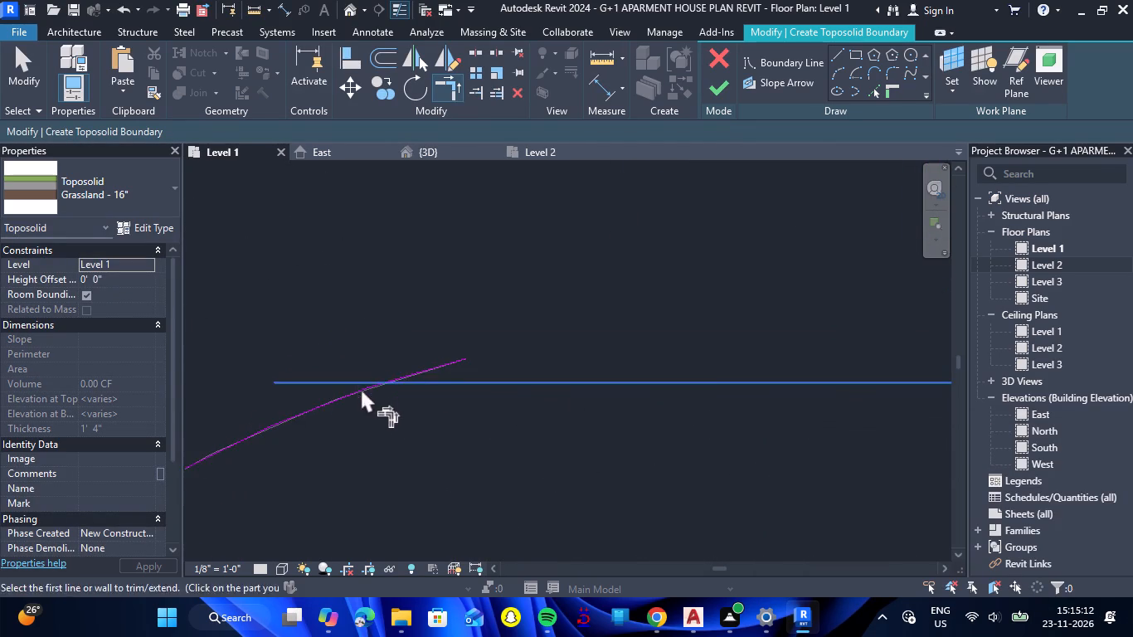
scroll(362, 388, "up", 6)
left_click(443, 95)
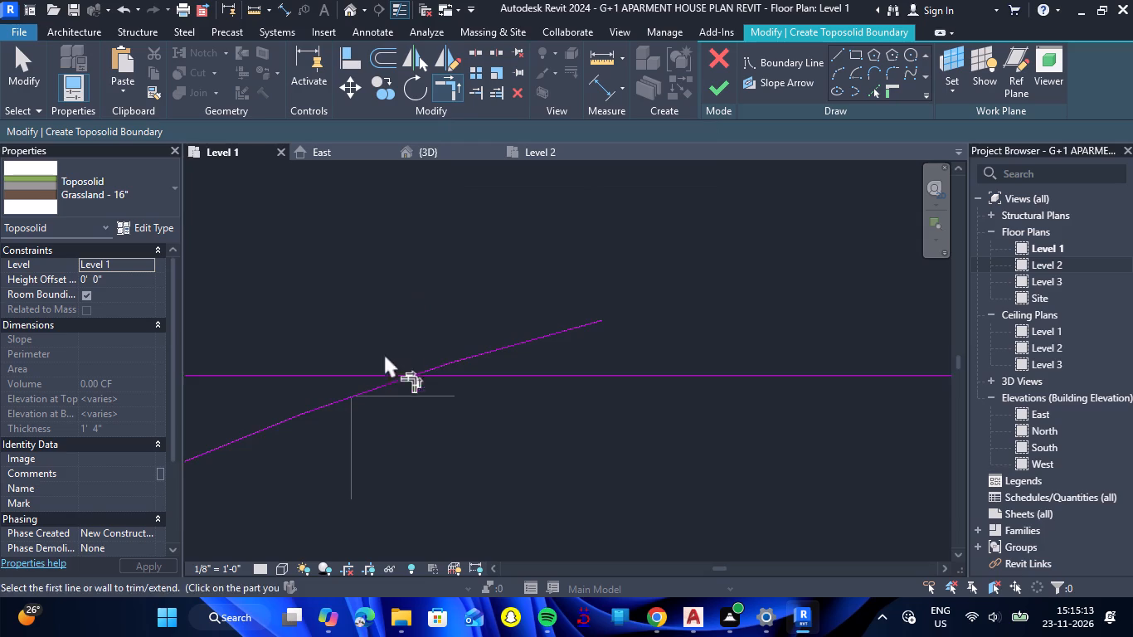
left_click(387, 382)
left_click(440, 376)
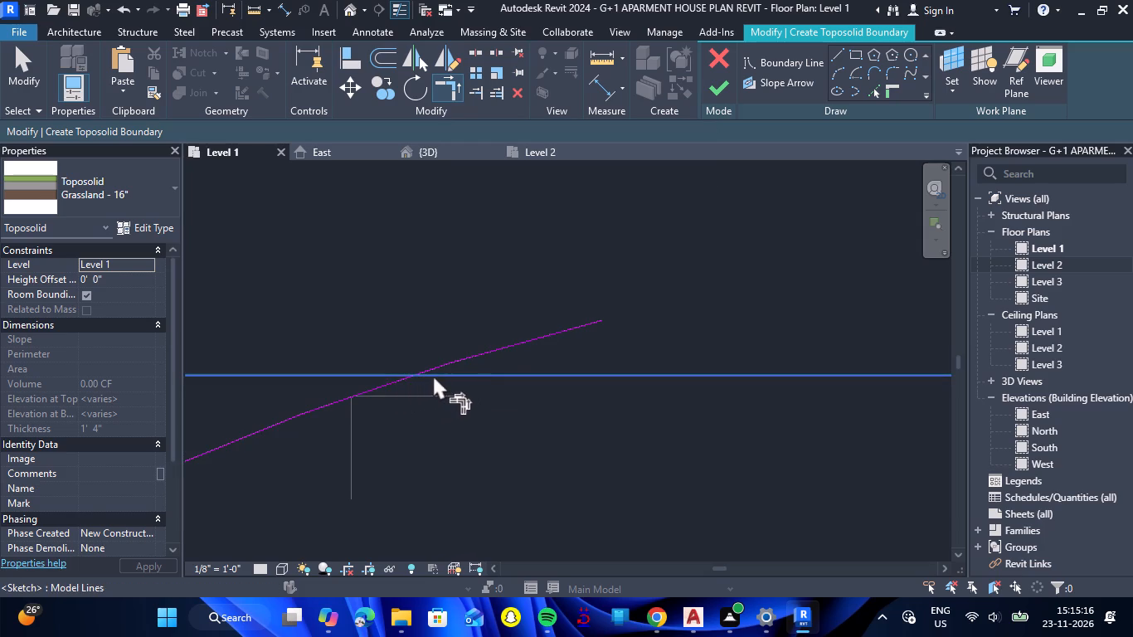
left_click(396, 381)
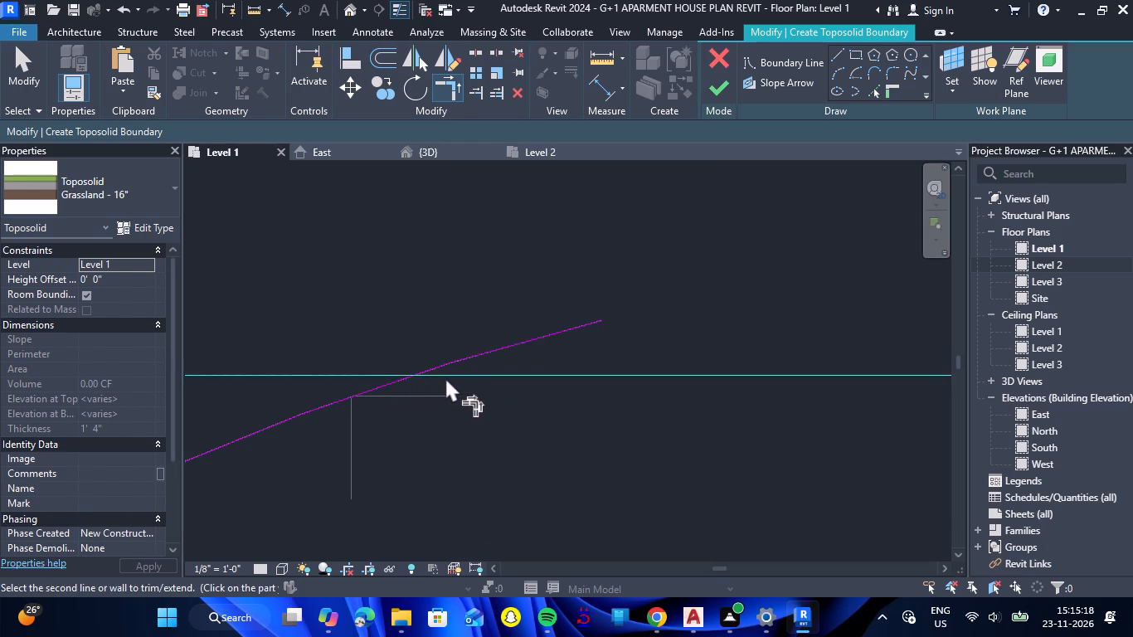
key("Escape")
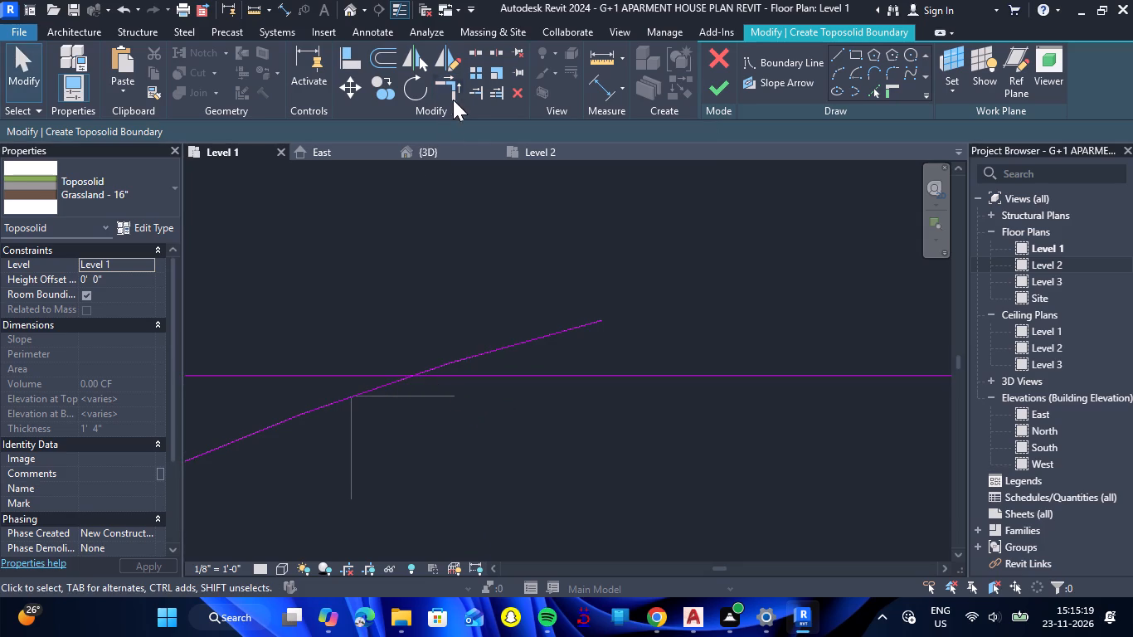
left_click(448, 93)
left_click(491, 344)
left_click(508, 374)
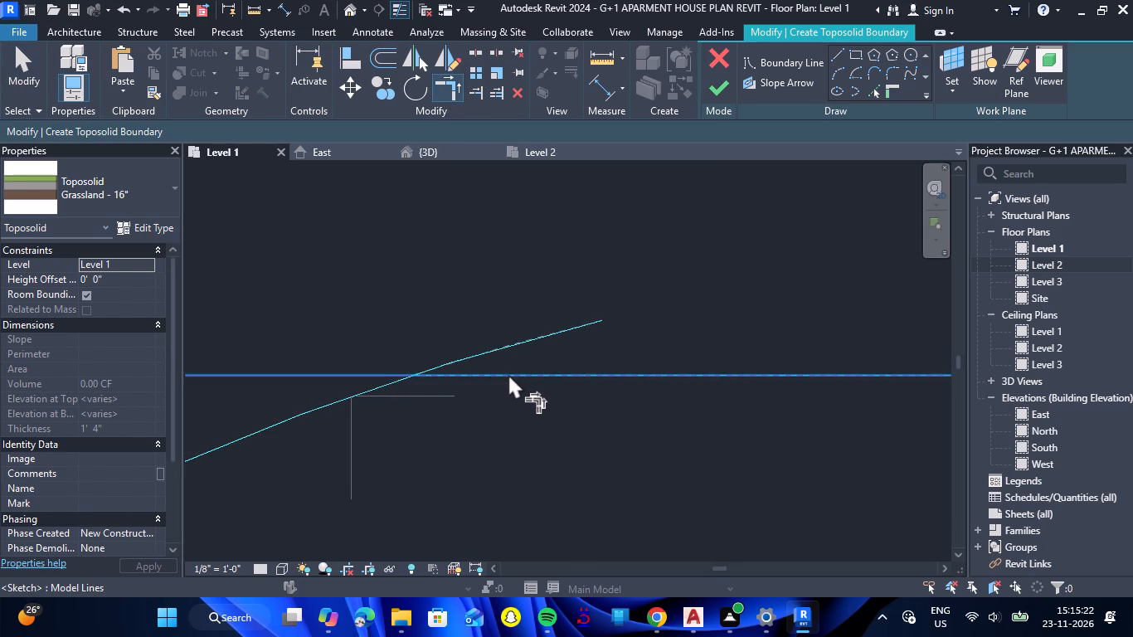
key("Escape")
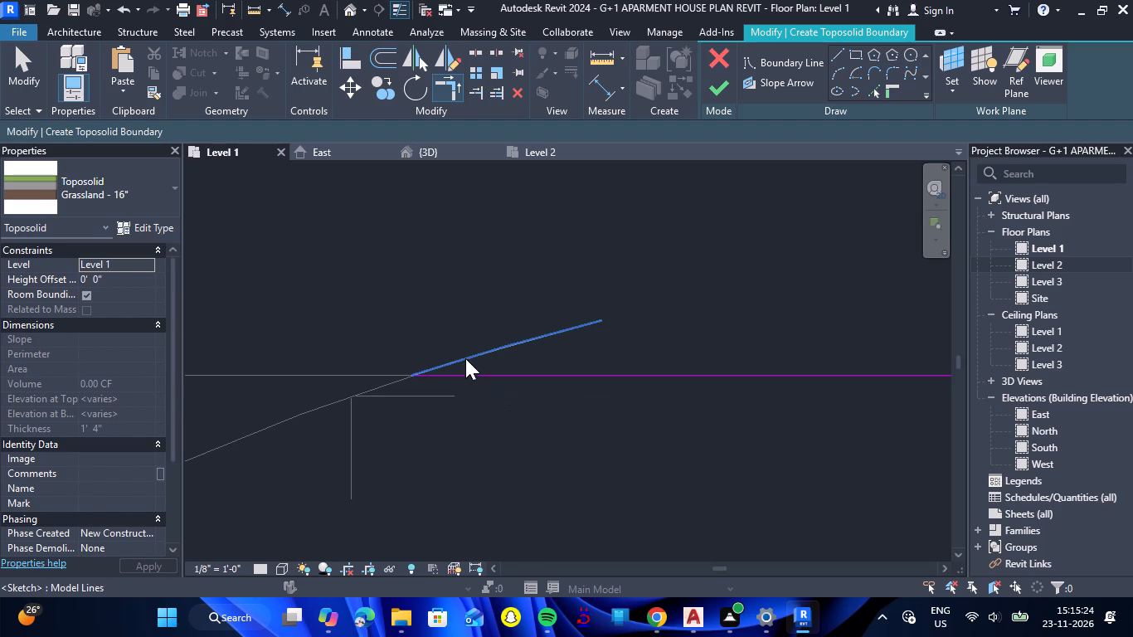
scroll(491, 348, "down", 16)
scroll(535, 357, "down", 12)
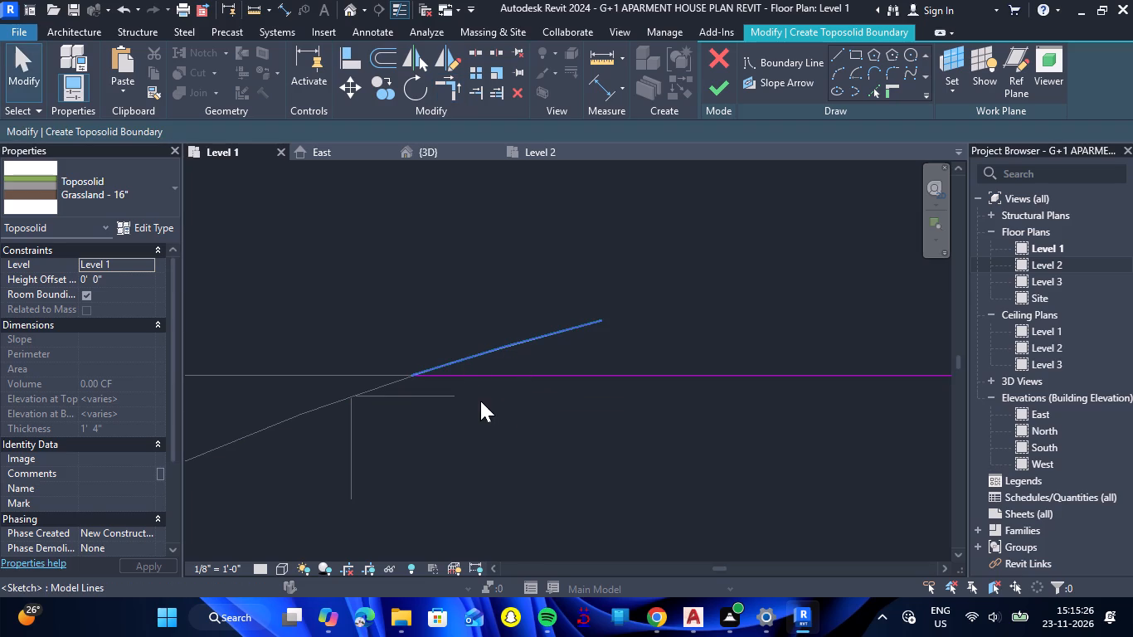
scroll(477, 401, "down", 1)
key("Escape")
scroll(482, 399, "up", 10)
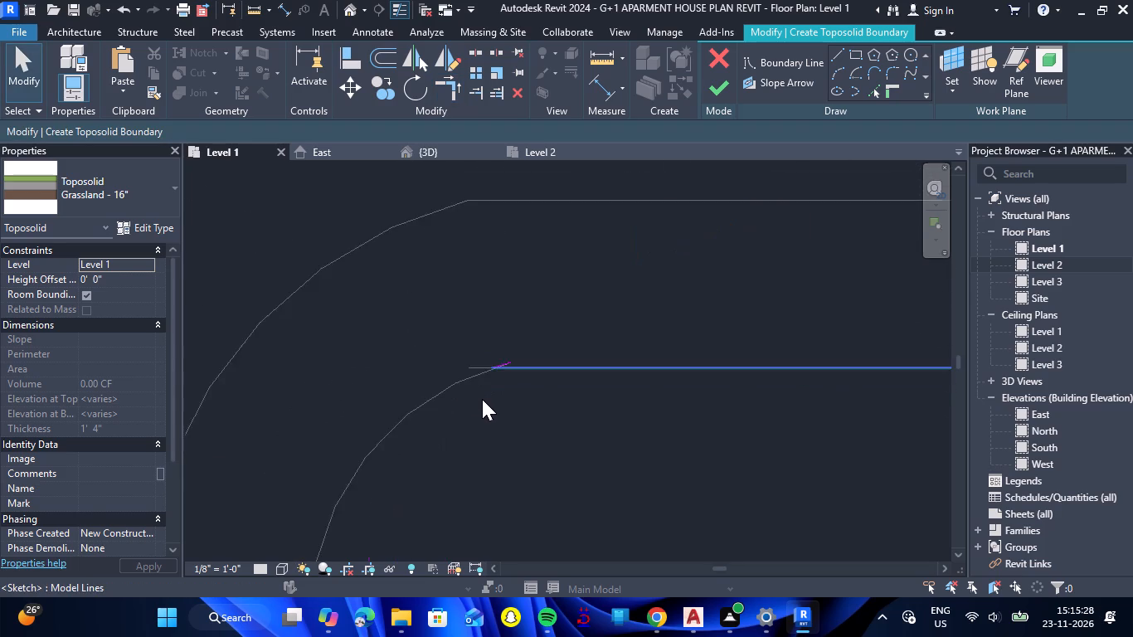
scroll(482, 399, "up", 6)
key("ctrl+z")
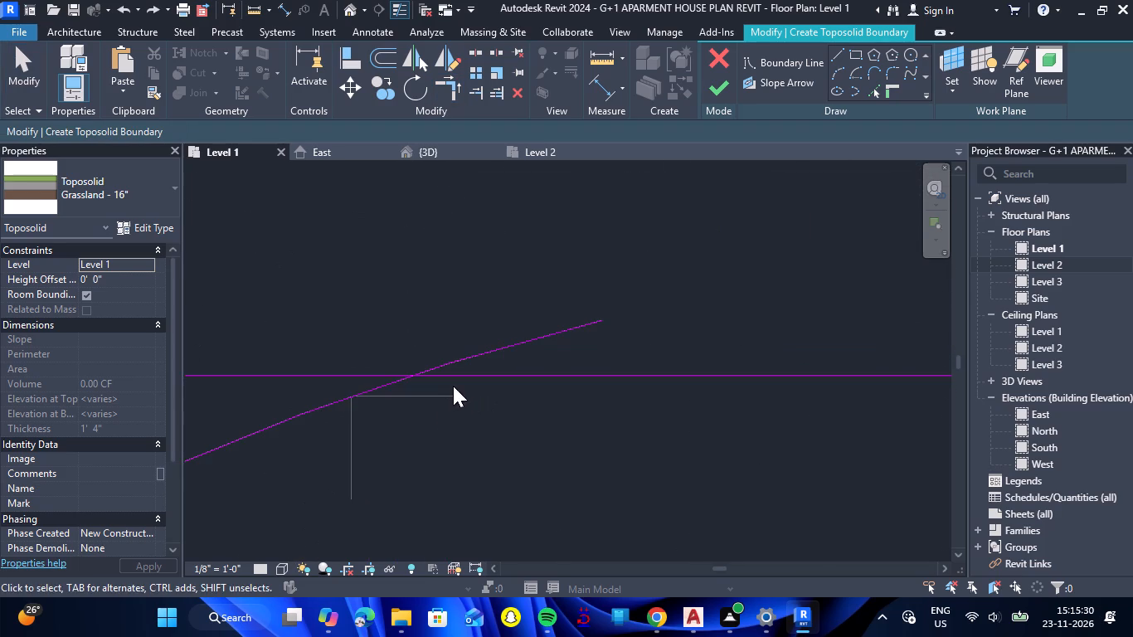
Trim the grass plot's northwest corner arc and north boundary line to each other, keeping the arc's lower part and the line's eastern part.
scroll(421, 379, "down", 4)
left_click(447, 102)
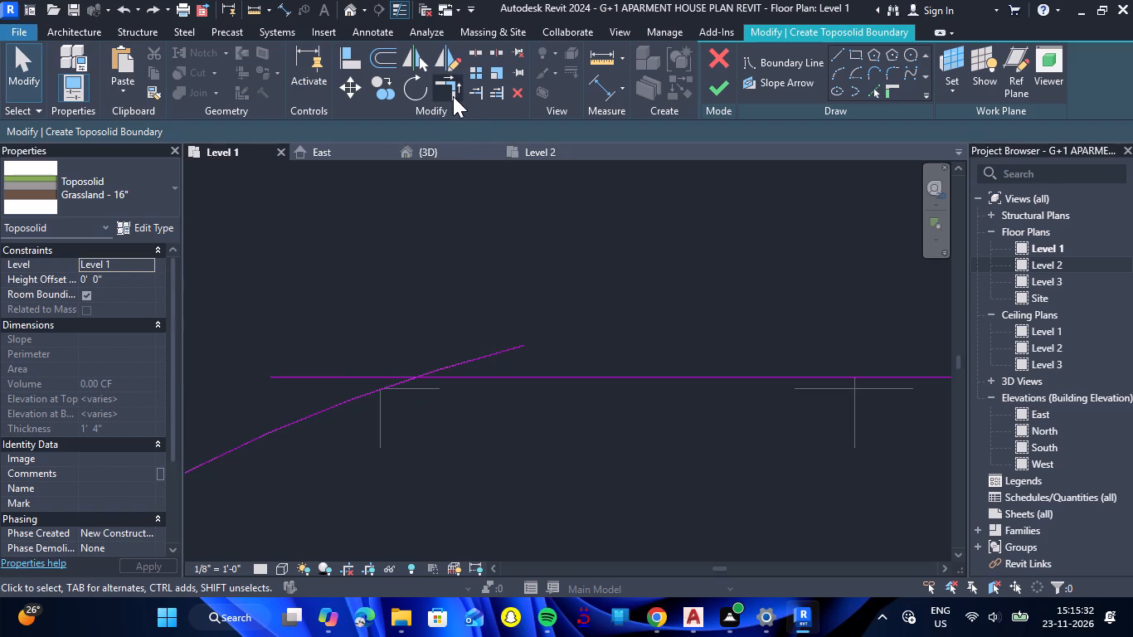
left_click(453, 96)
left_click(385, 386)
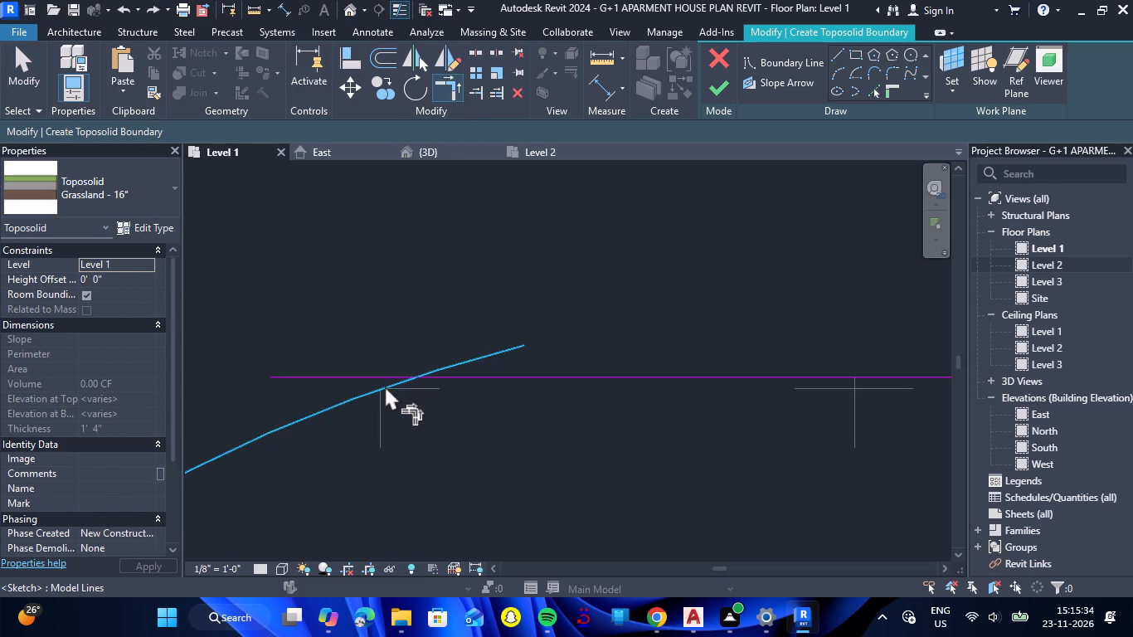
left_click(447, 380)
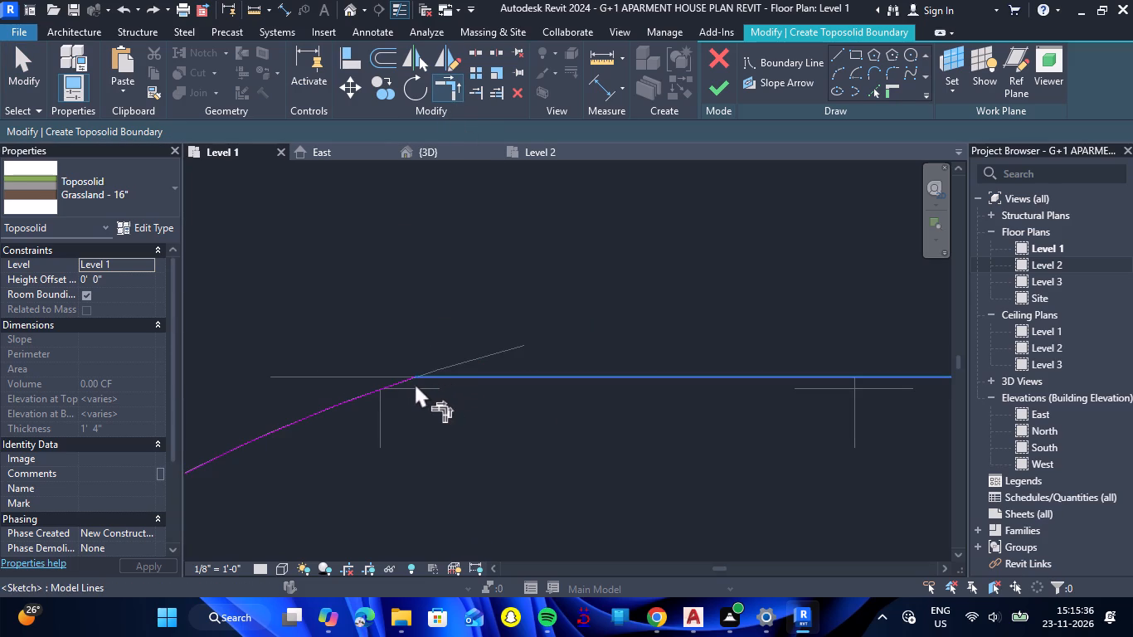
scroll(400, 386, "up", 4)
key("Escape")
scroll(312, 368, "down", 18)
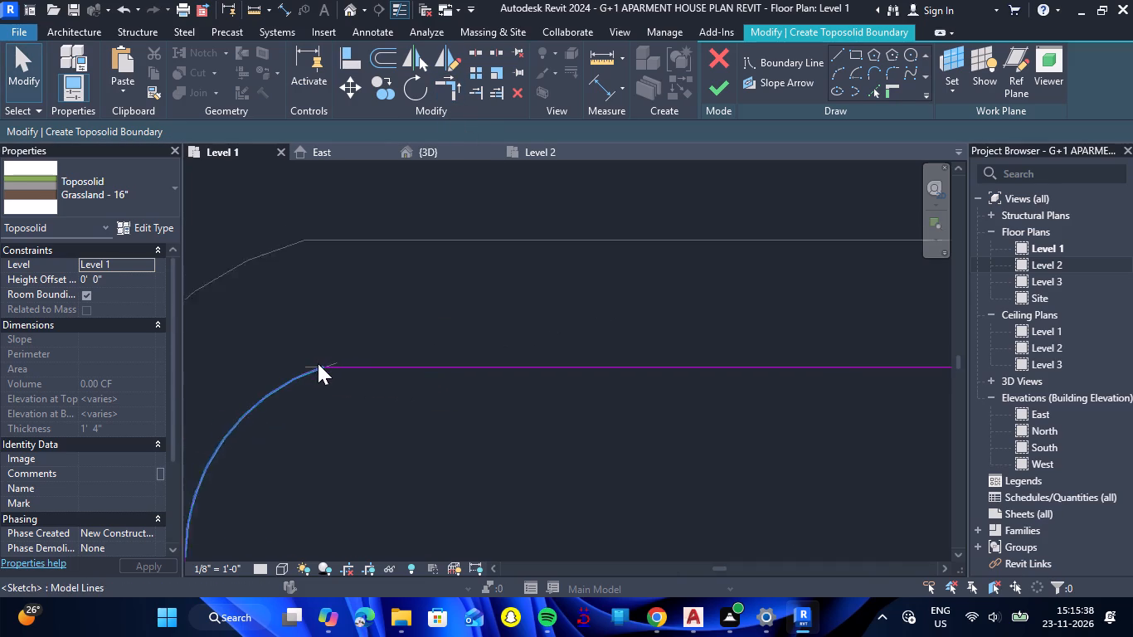
Examine the grass plot's northeast corner arc and try to finish the toposolid sketch.
scroll(318, 363, "down", 16)
scroll(496, 354, "up", 12)
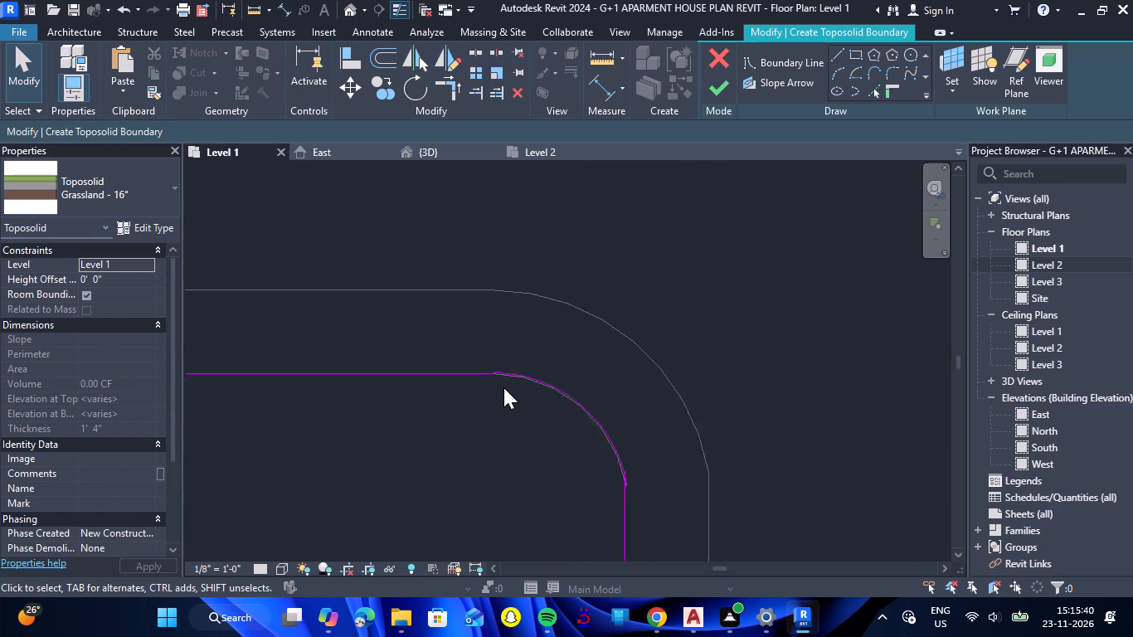
scroll(503, 387, "up", 17)
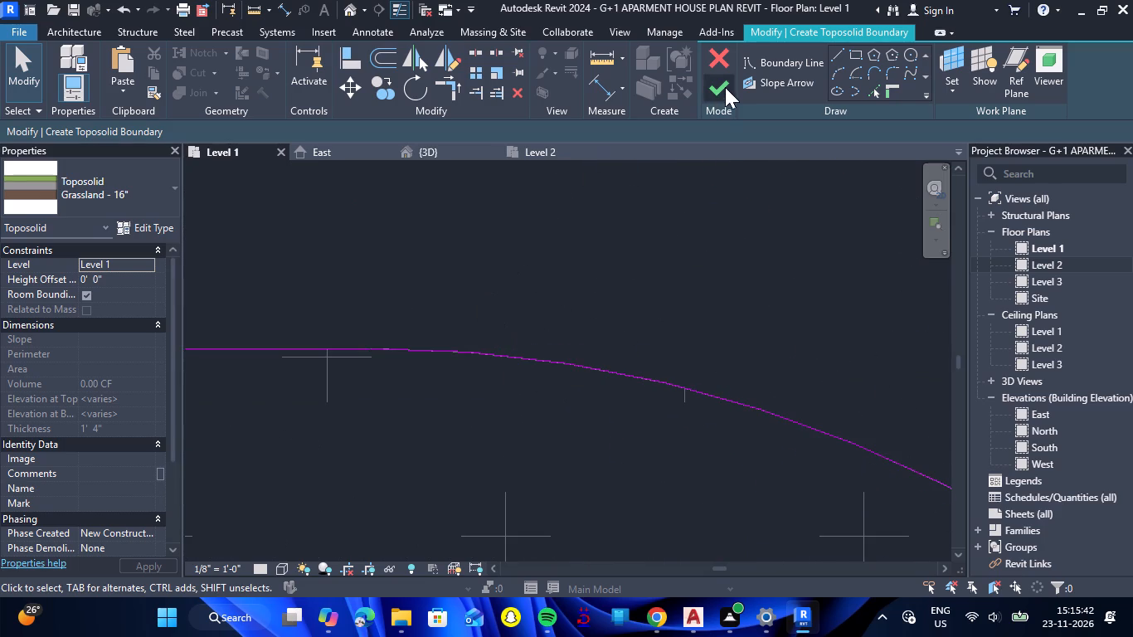
left_click(724, 87)
scroll(585, 272, "down", 14)
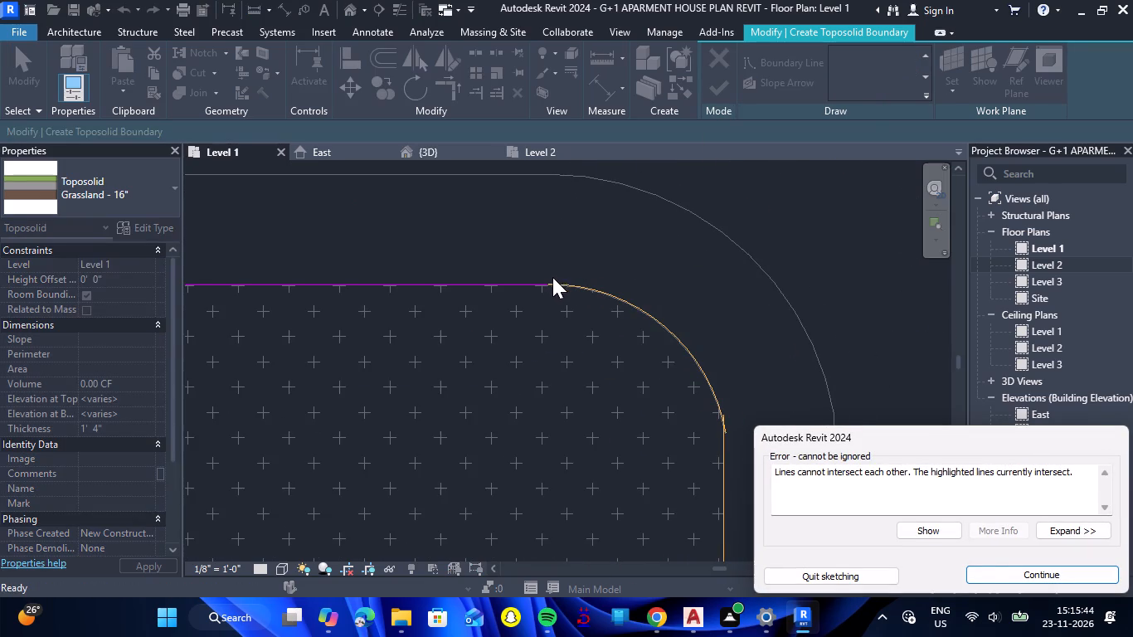
left_click(990, 564)
left_click(993, 573)
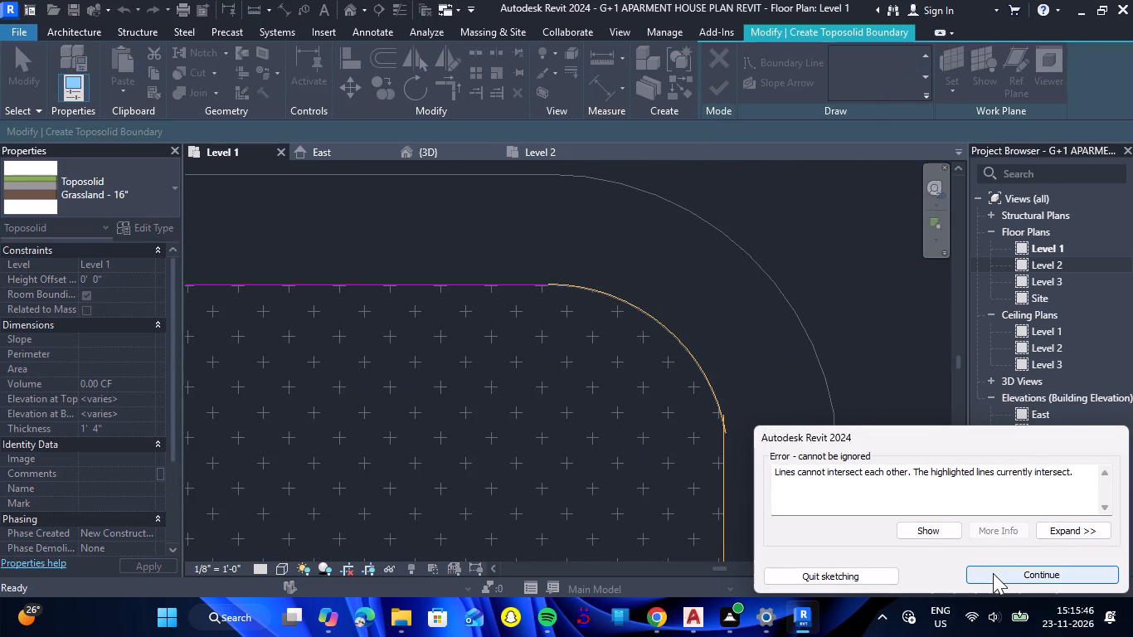
Trim the grass plot's northeast corner arc and east boundary line to each other, removing both overhanging ends.
scroll(727, 428, "up", 16)
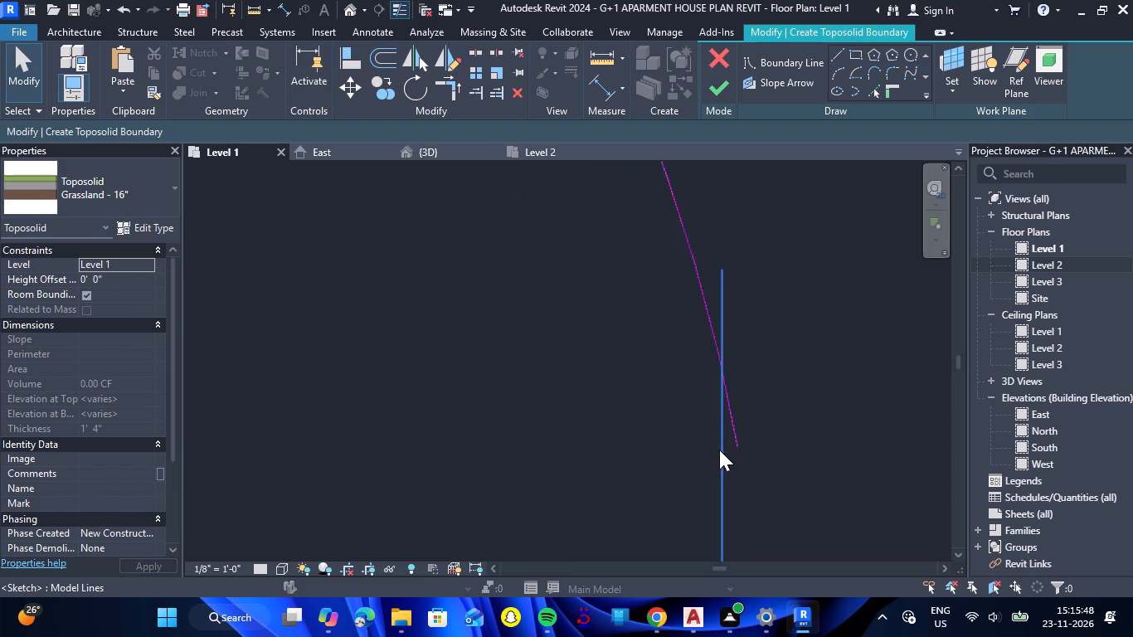
scroll(719, 450, "up", 3)
left_click(450, 96)
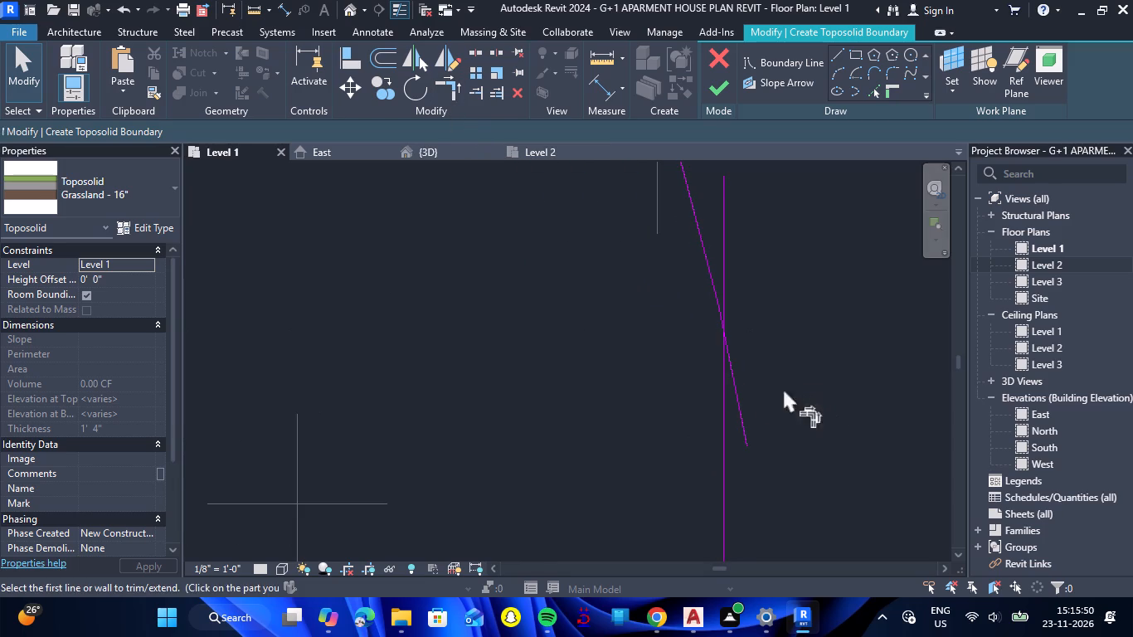
left_click(712, 291)
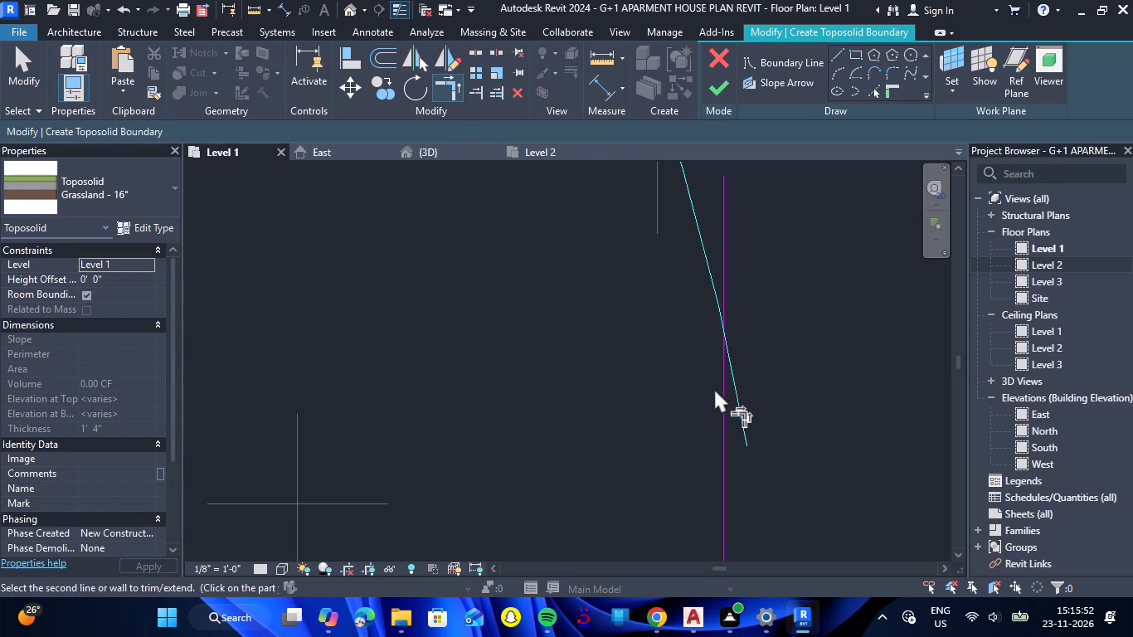
left_click(721, 389)
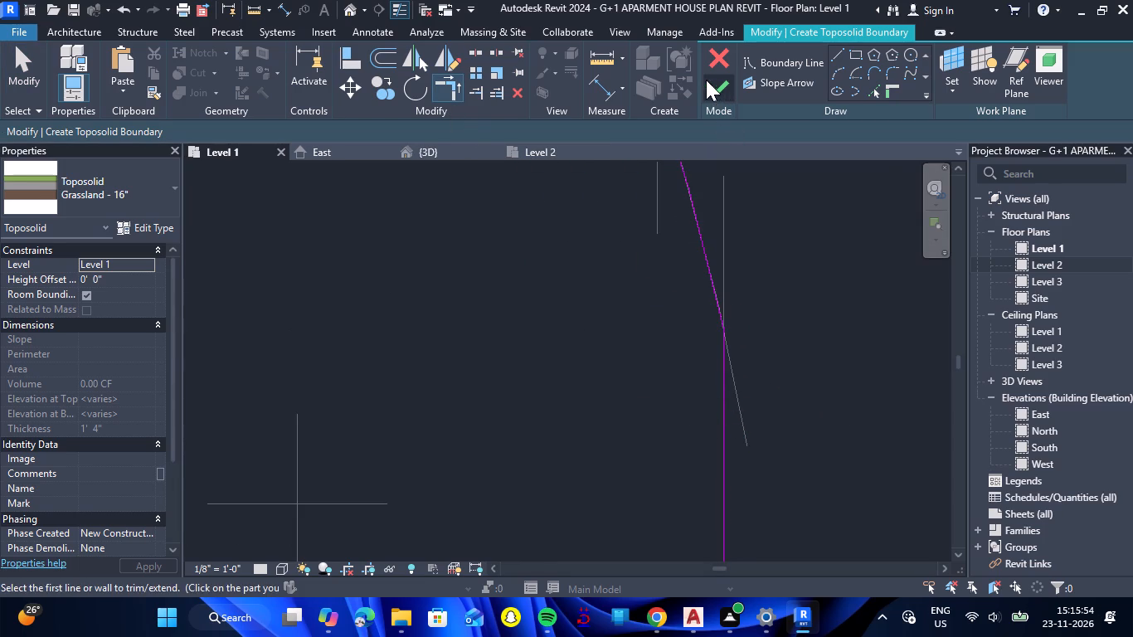
Try to finish the toposolid sketch, and examine the east plot's rounded corner on the south side of the road.
left_click(717, 89)
scroll(629, 356, "down", 15)
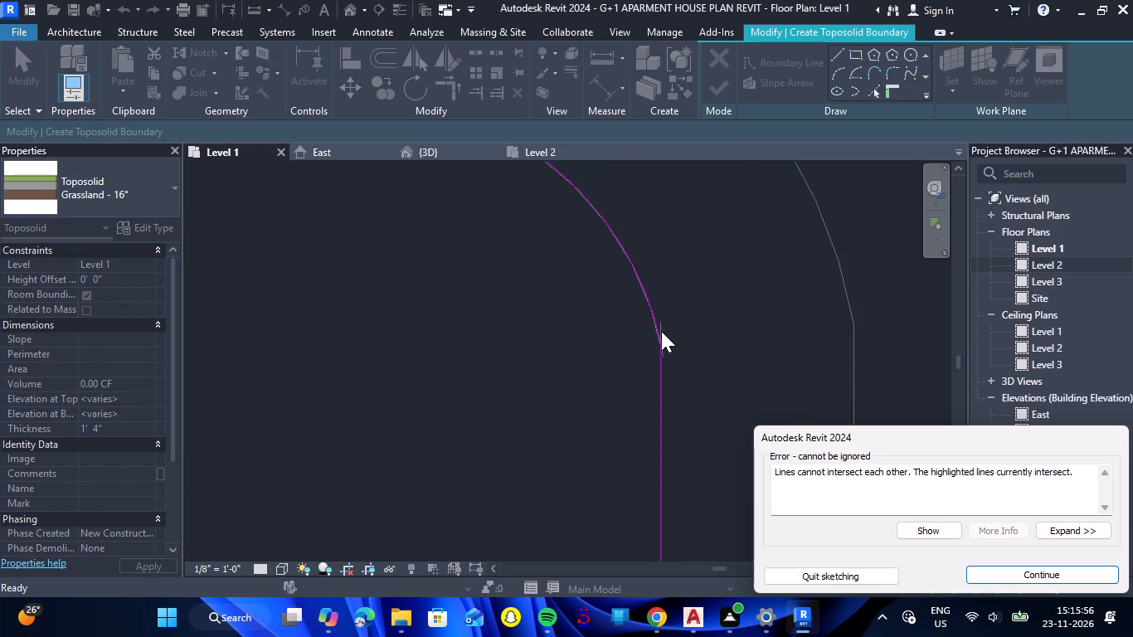
scroll(661, 331, "down", 20)
scroll(741, 305, "up", 5)
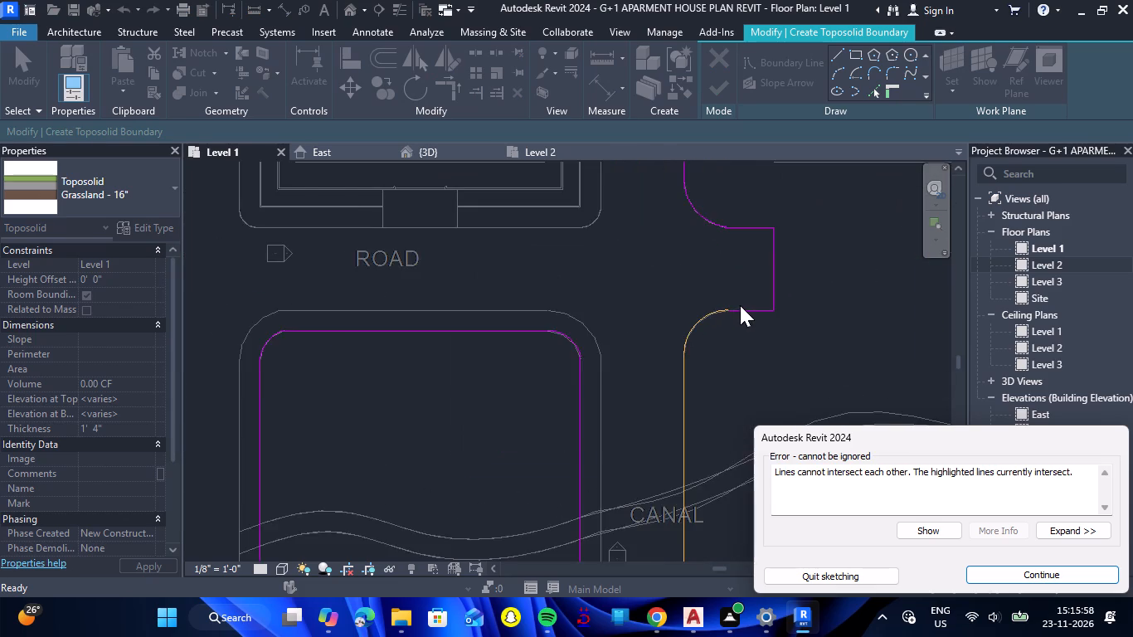
scroll(732, 305, "up", 16)
scroll(722, 309, "up", 8)
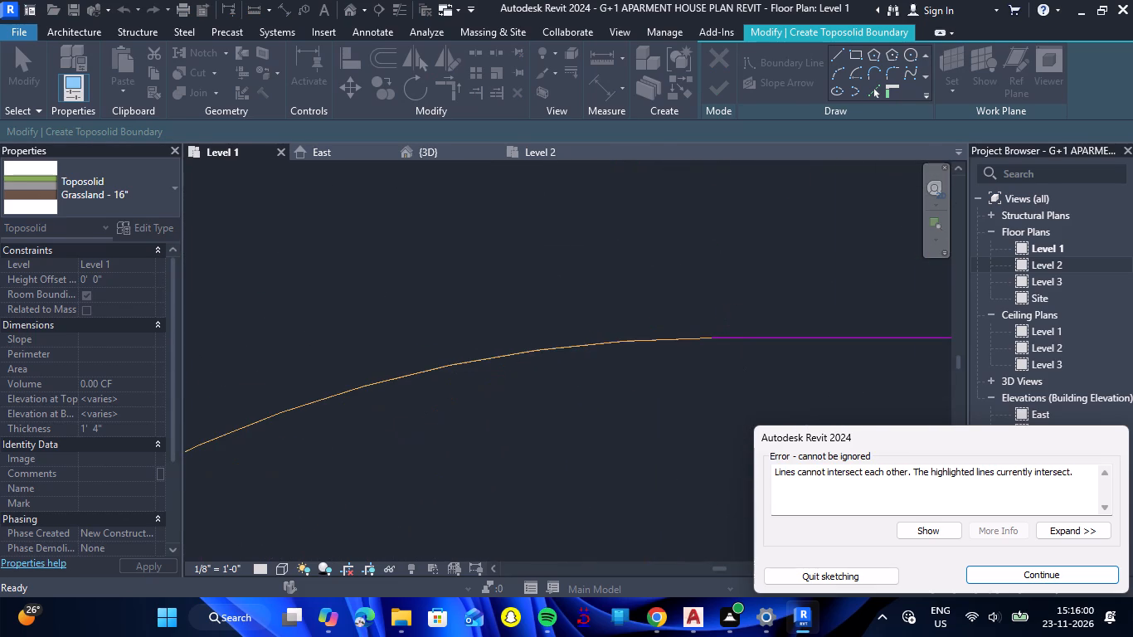
left_click(1038, 575)
Examine both ends of the east plot's corner arc south of the road where it meets the straight boundary lines.
scroll(674, 360, "down", 11)
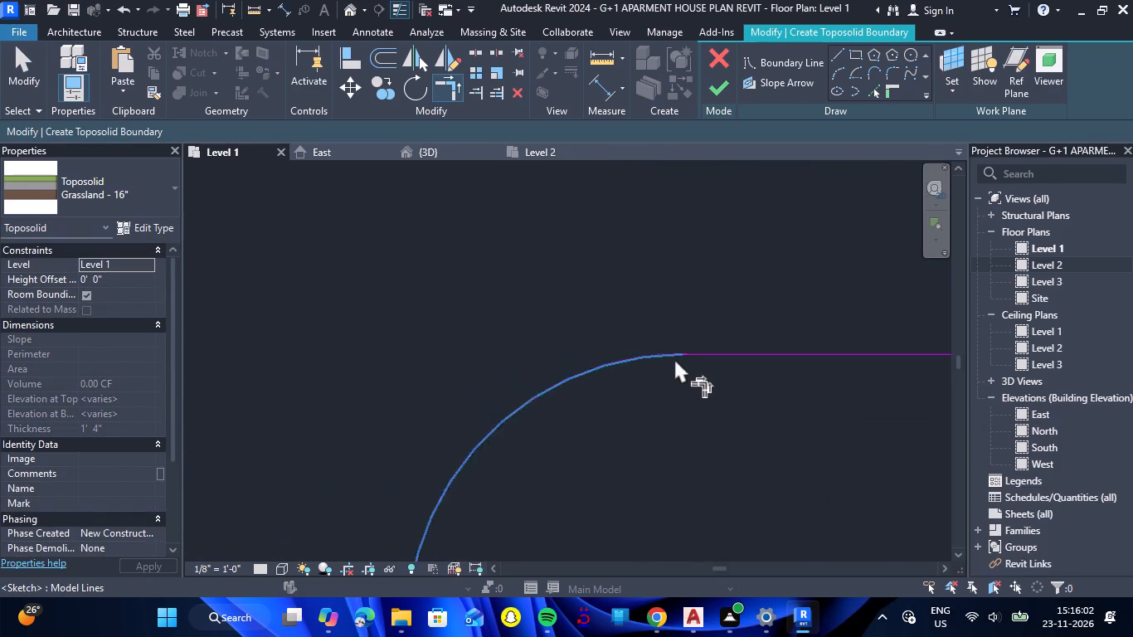
scroll(674, 358, "down", 9)
scroll(626, 420, "up", 9)
scroll(571, 464, "up", 6)
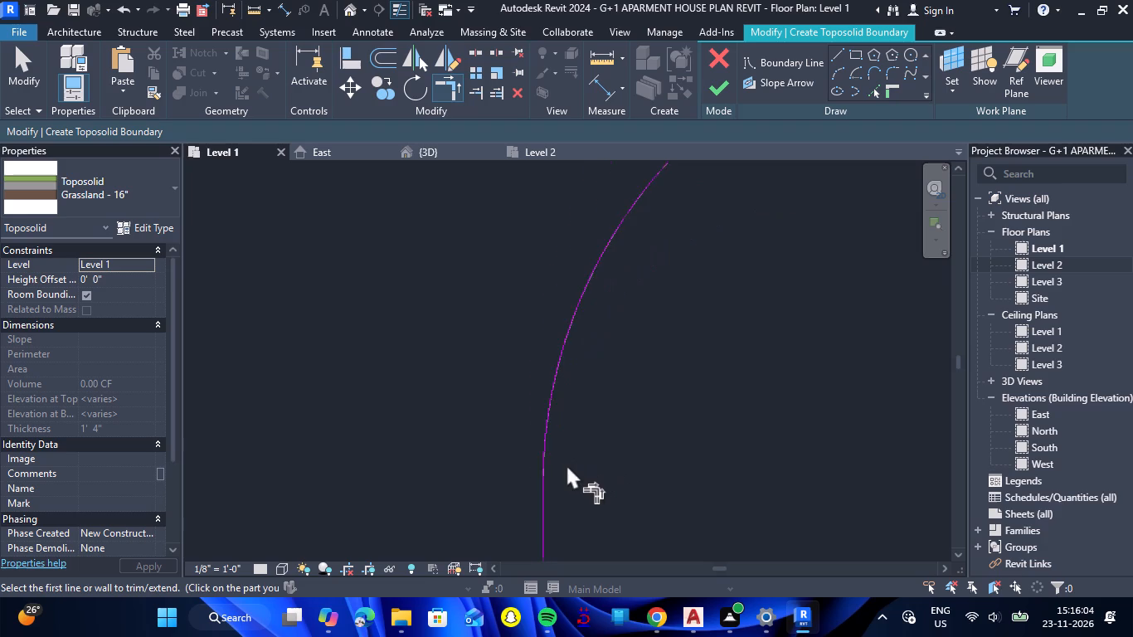
scroll(566, 464, "up", 17)
scroll(526, 427, "down", 8)
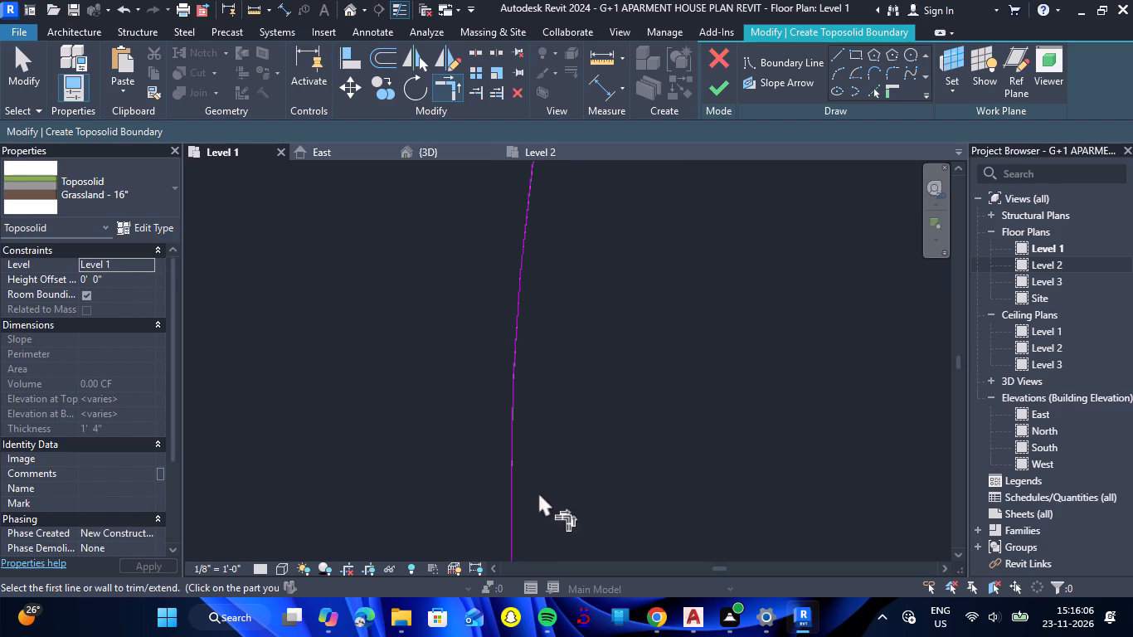
Try to finish the toposolid sketch, and examine both ends of the east plot's corner arc and west boundary line south of the road.
left_click(712, 86)
scroll(662, 247, "down", 16)
scroll(651, 237, "down", 15)
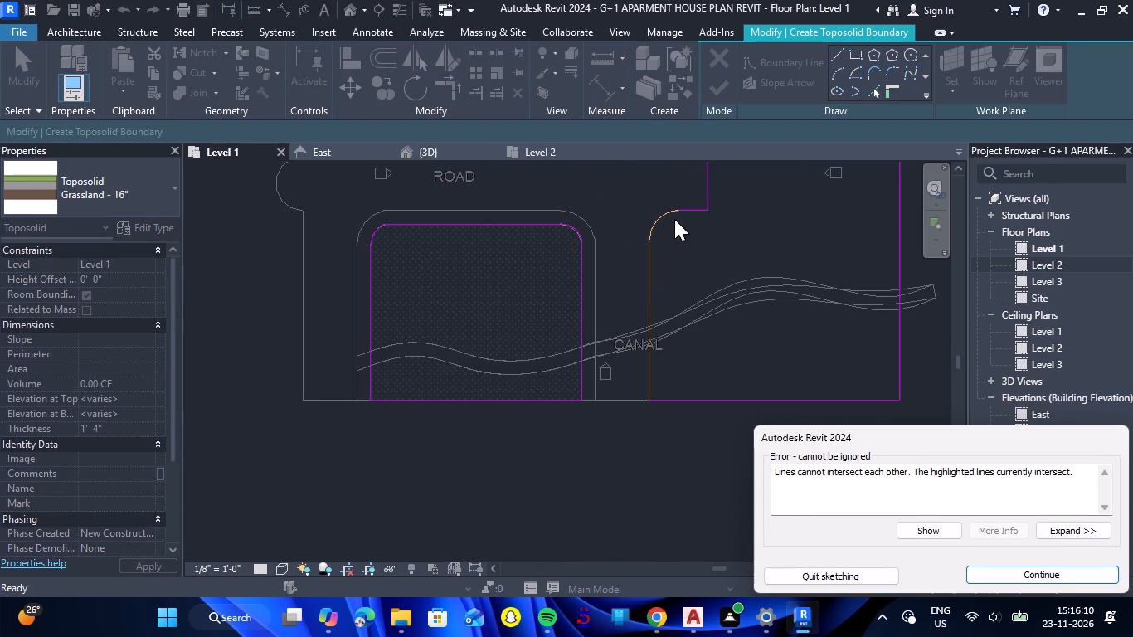
scroll(669, 200, "up", 15)
scroll(698, 255, "up", 8)
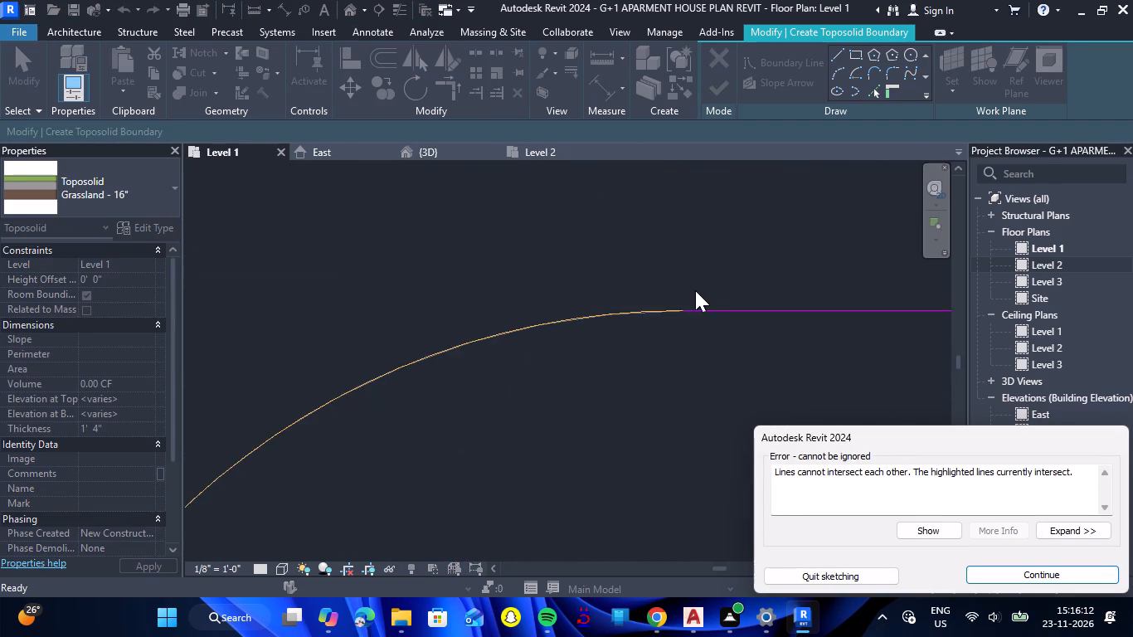
scroll(678, 301, "up", 18)
scroll(675, 334, "down", 10)
scroll(639, 259, "down", 2)
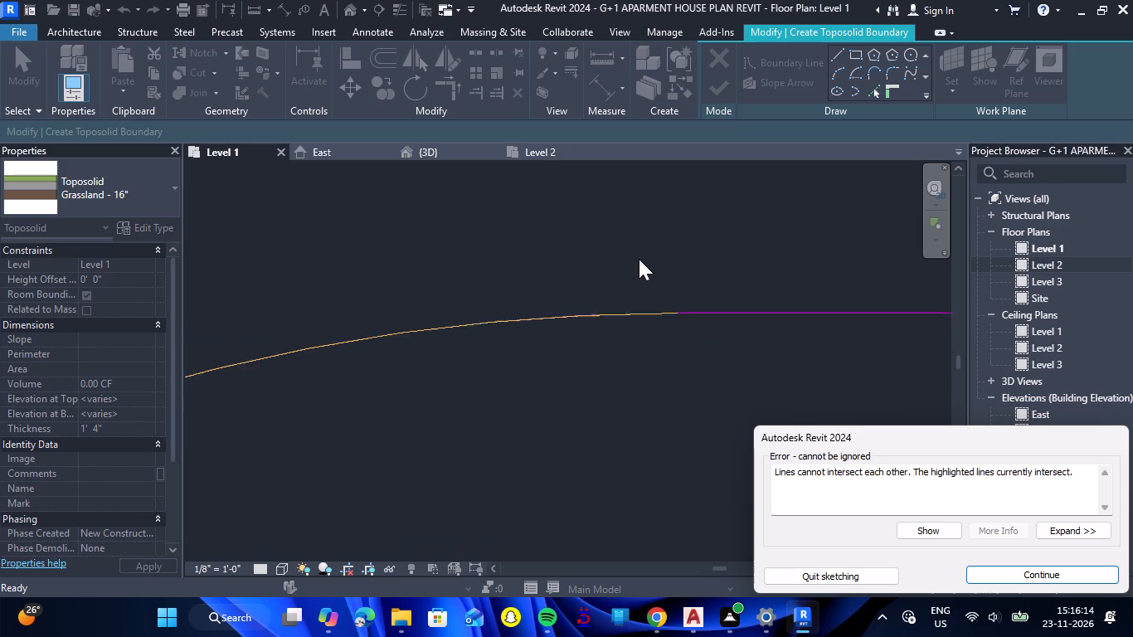
scroll(639, 259, "down", 20)
scroll(639, 259, "down", 8)
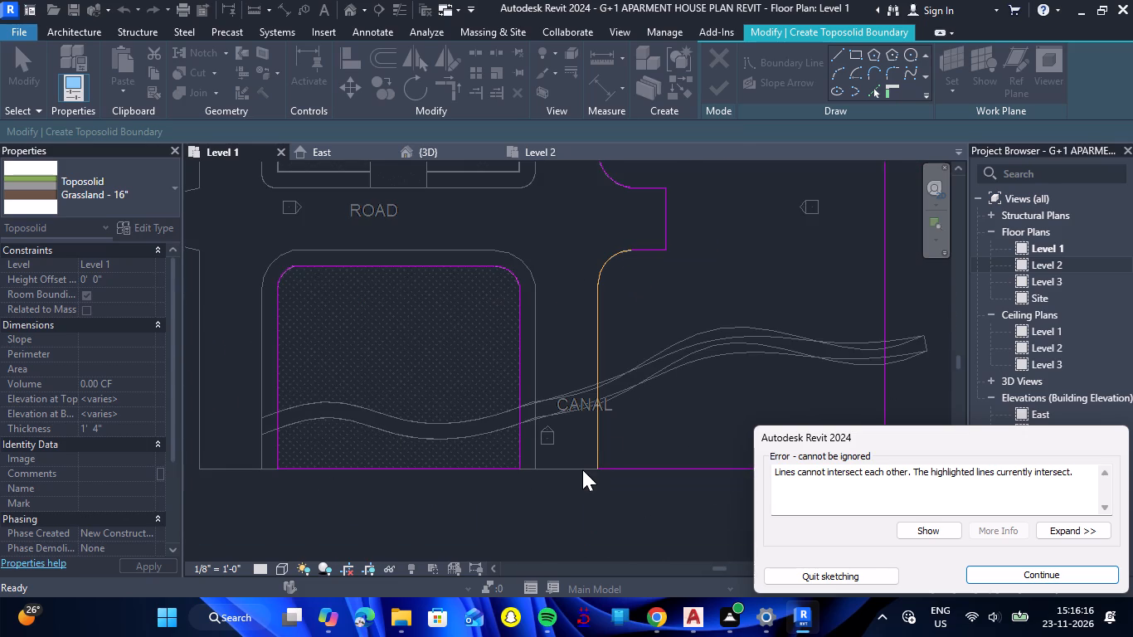
scroll(596, 479, "up", 20)
scroll(609, 450, "down", 8)
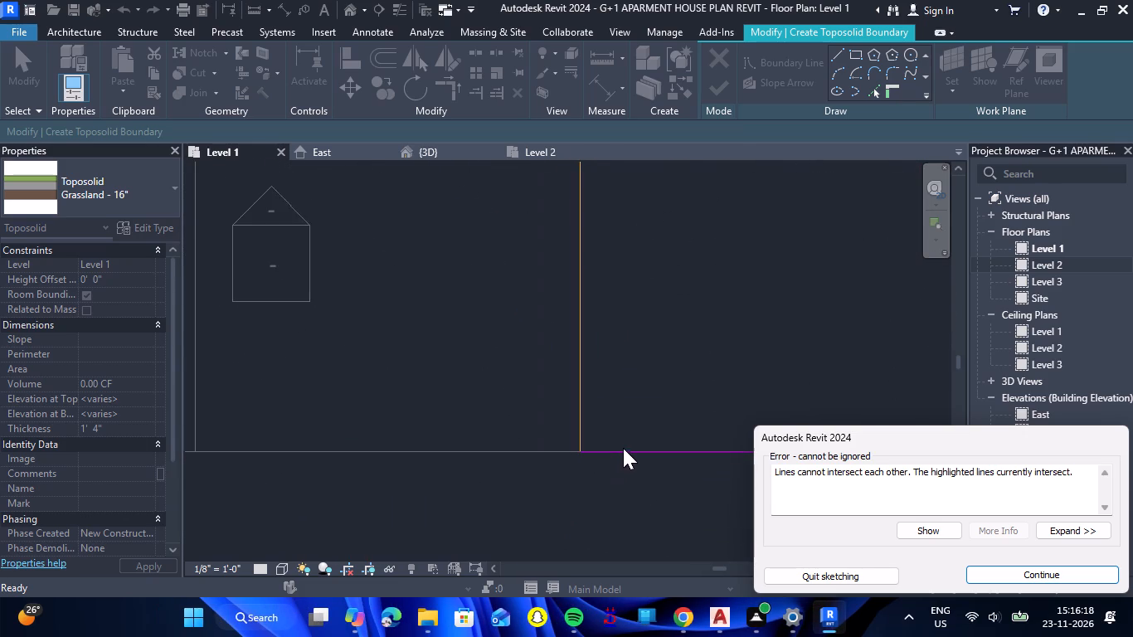
scroll(623, 448, "down", 15)
scroll(645, 309, "up", 3)
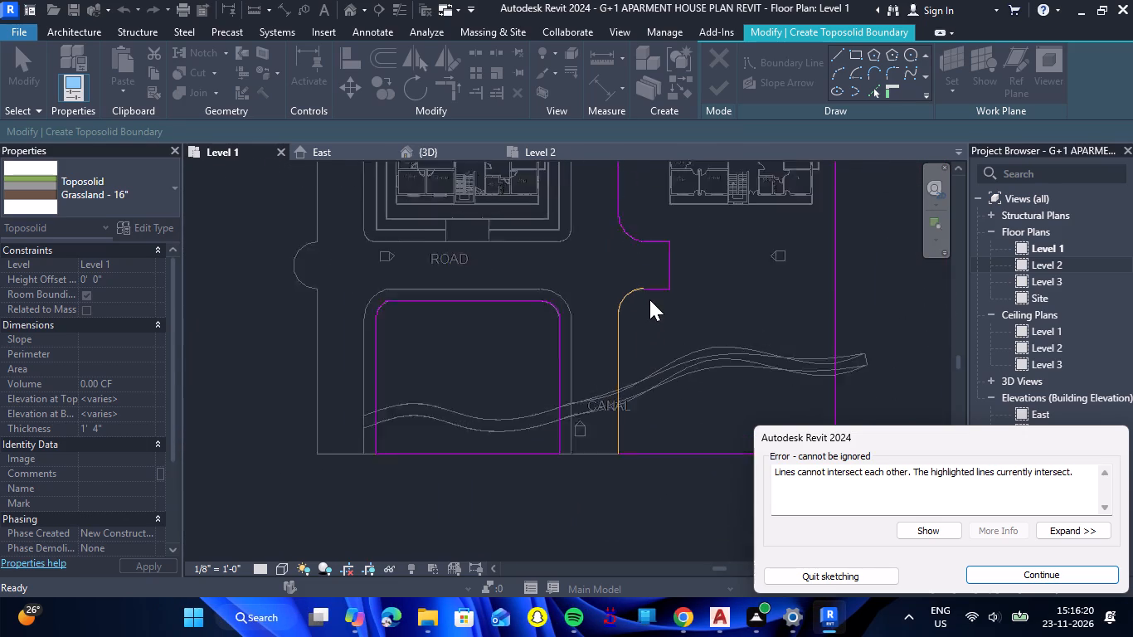
left_click(1015, 571)
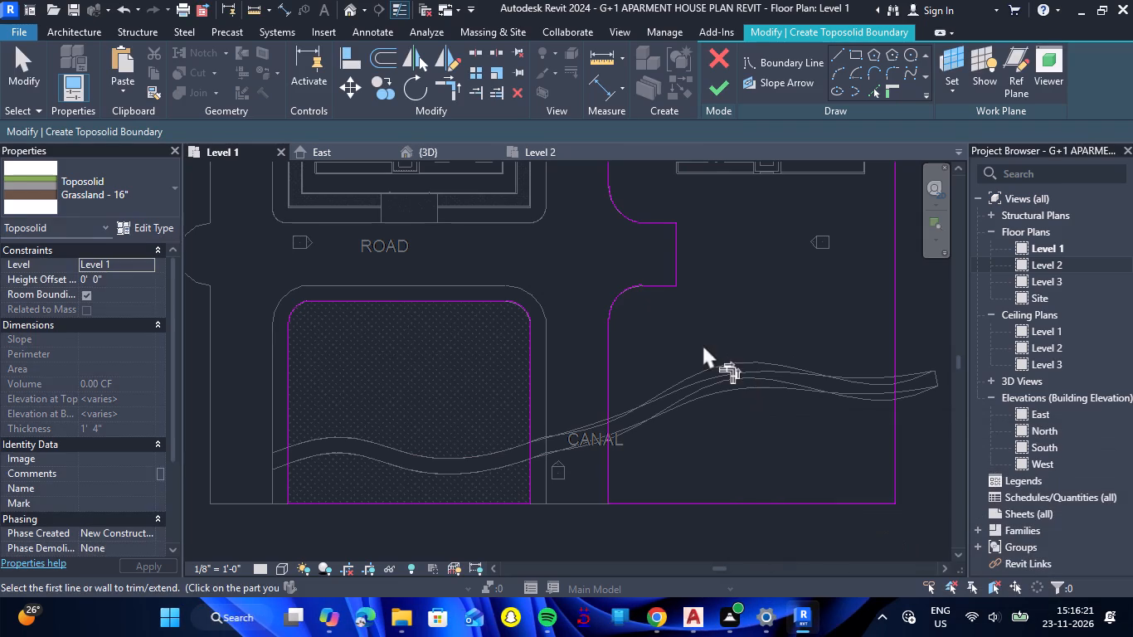
key("Escape")
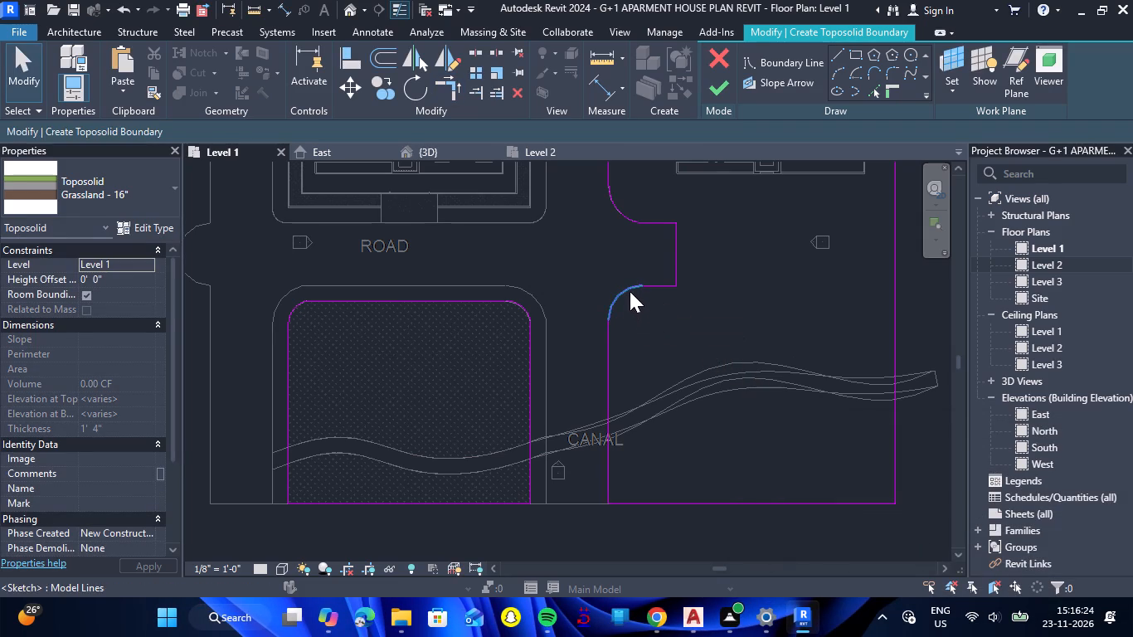
Delete the east plot's rounded corner arc on the south side of the road.
left_click(630, 291)
key("Delete")
Recreate the east plot's corner arc south of the road by picking the CAD curve with a 0' 0" offset.
scroll(644, 296, "up", 7)
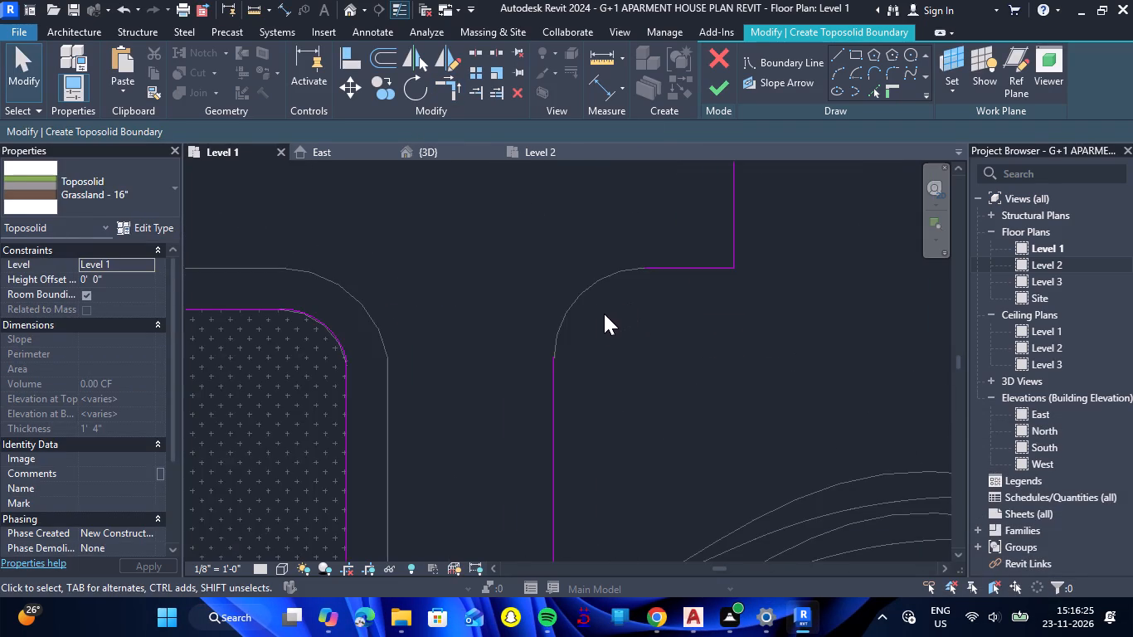
scroll(583, 318, "up", 5)
scroll(513, 417, "up", 8)
scroll(568, 346, "up", 8)
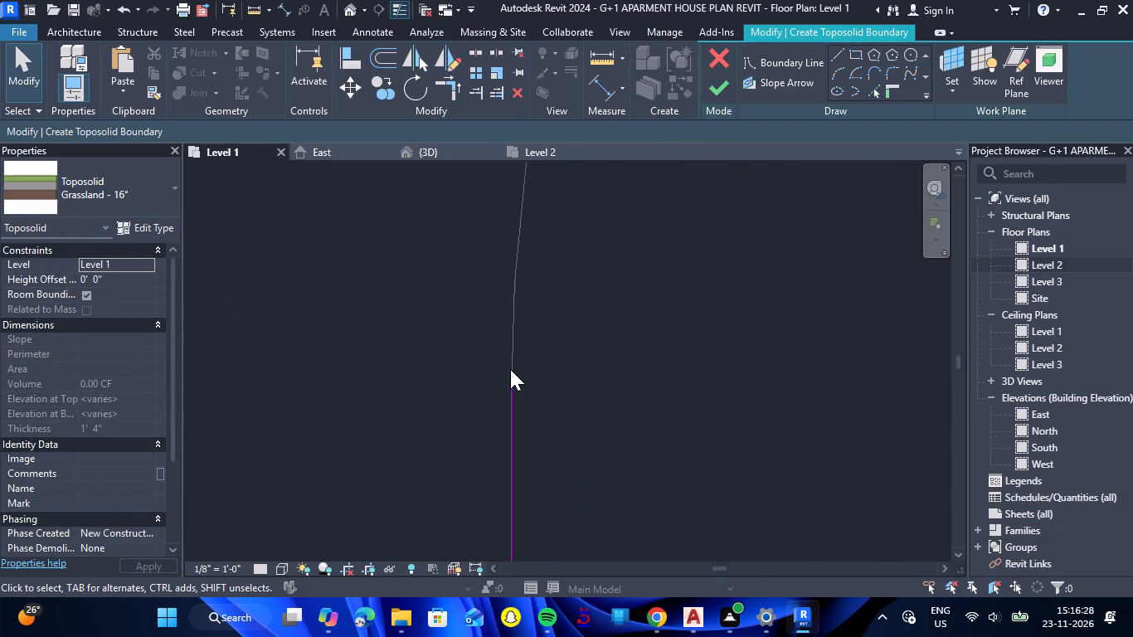
scroll(510, 370, "up", 20)
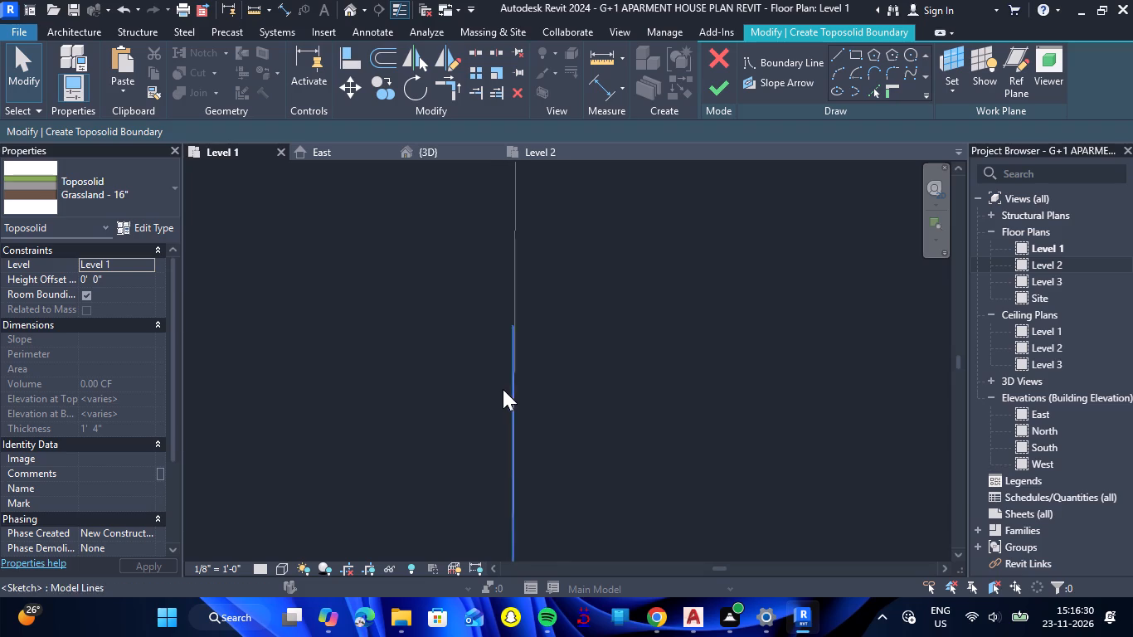
scroll(503, 389, "up", 2)
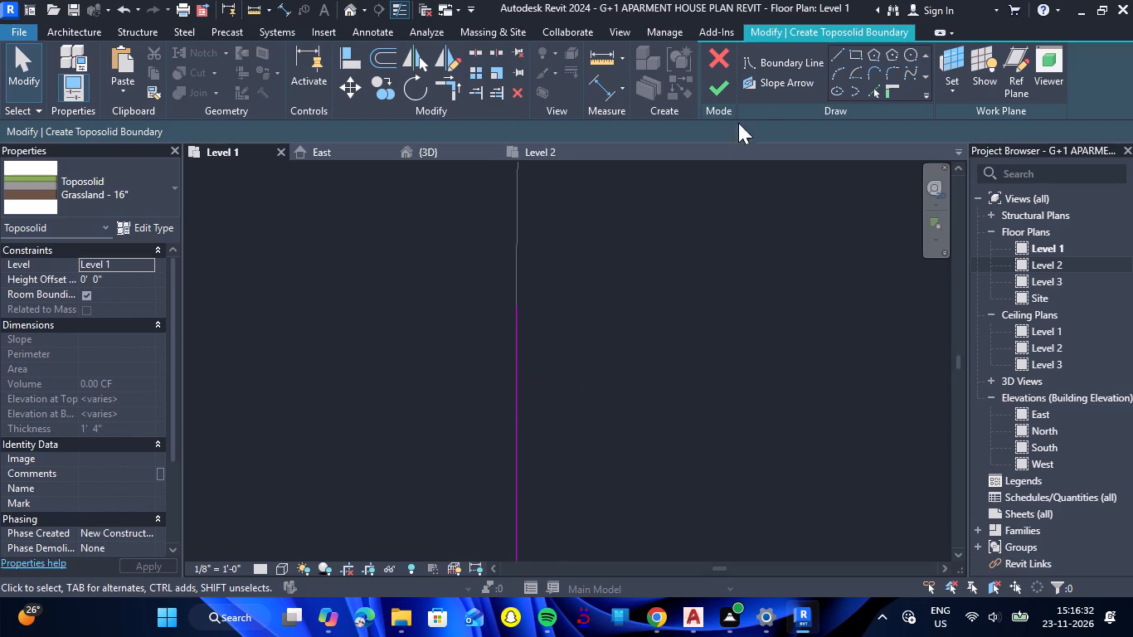
left_click(875, 93)
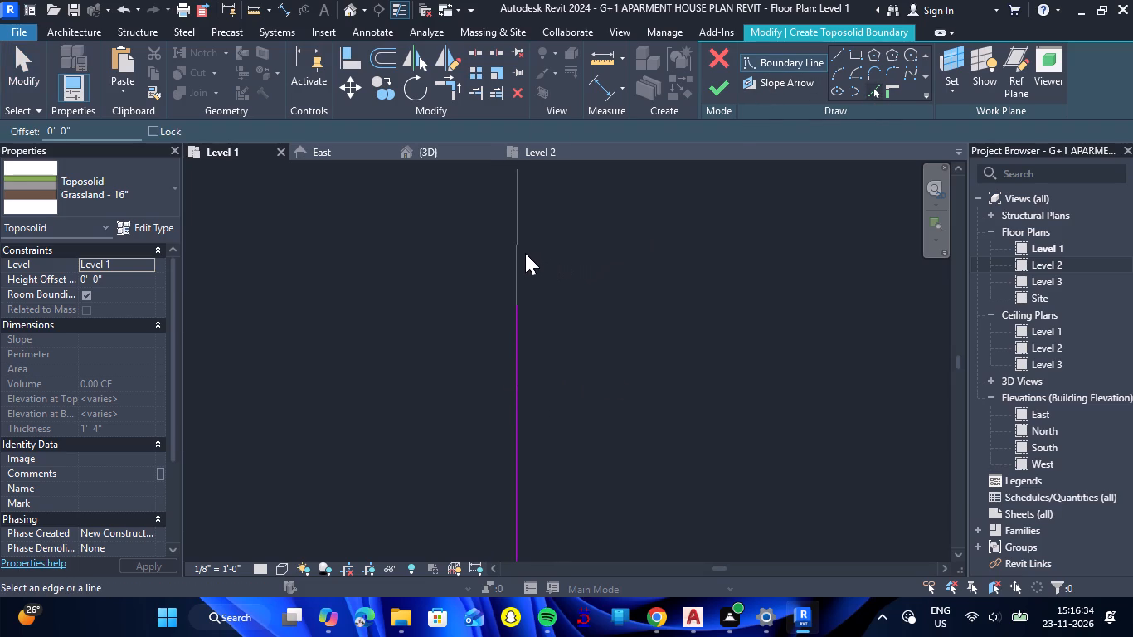
left_click(517, 250)
key("Escape")
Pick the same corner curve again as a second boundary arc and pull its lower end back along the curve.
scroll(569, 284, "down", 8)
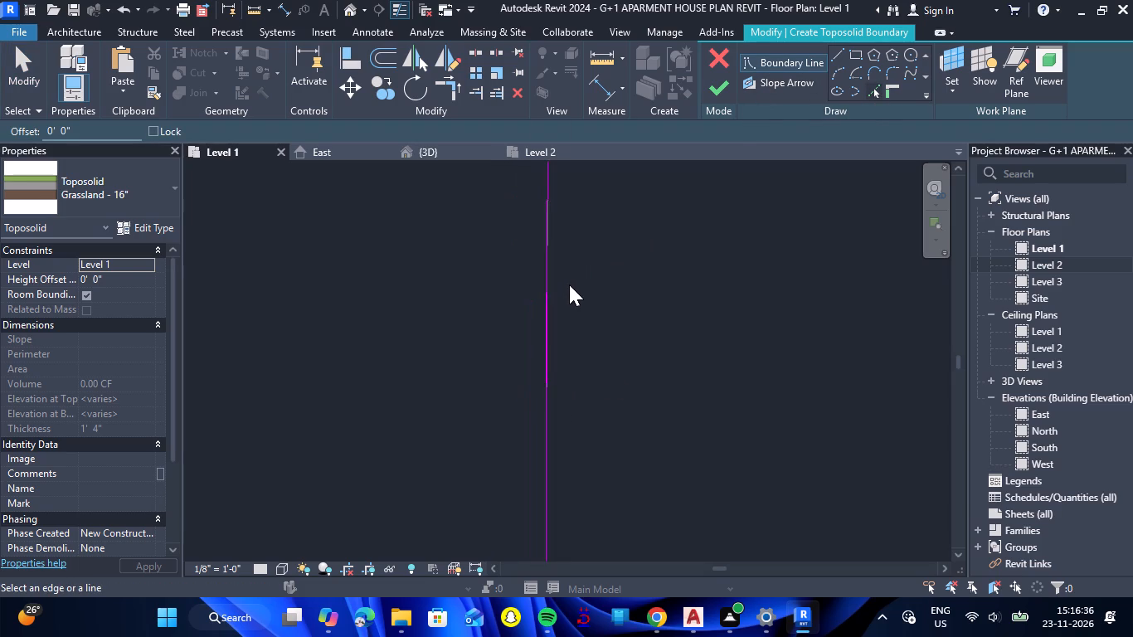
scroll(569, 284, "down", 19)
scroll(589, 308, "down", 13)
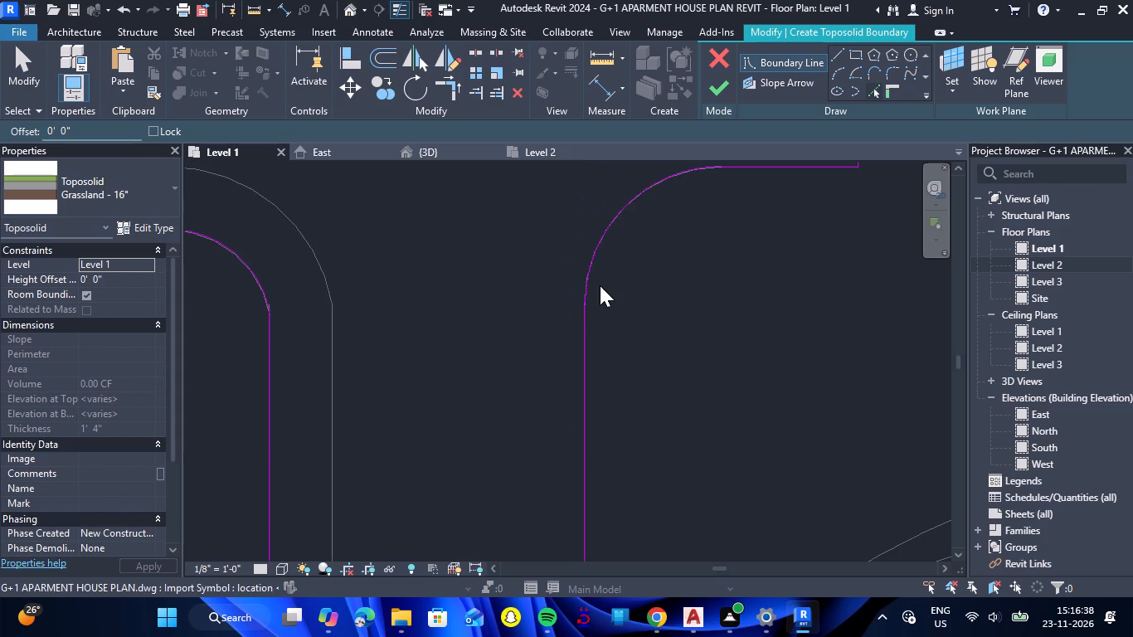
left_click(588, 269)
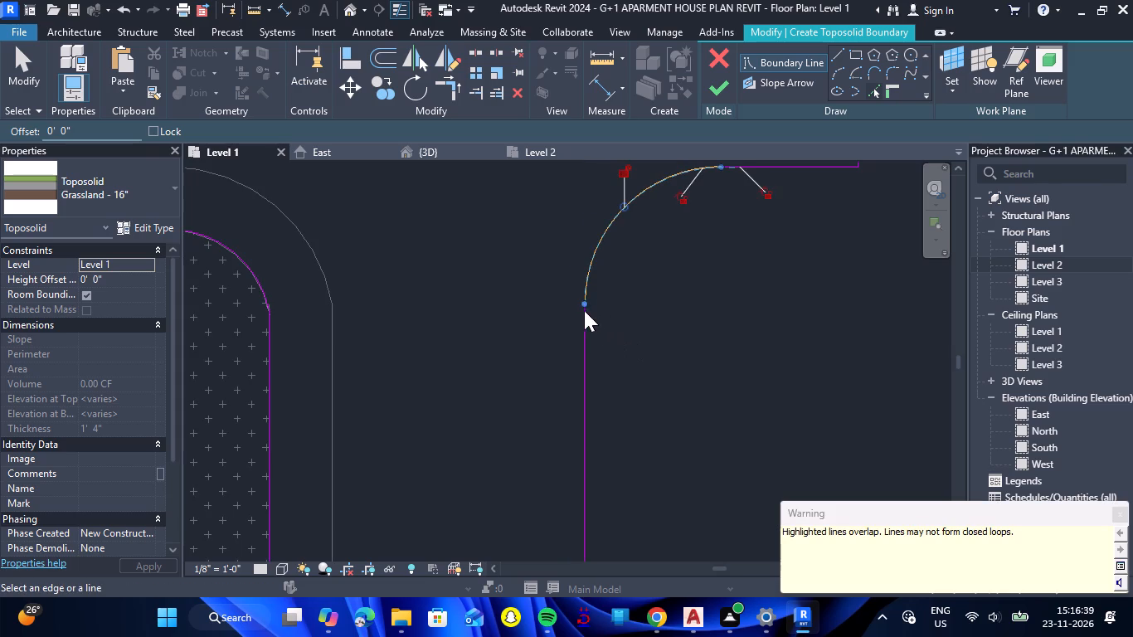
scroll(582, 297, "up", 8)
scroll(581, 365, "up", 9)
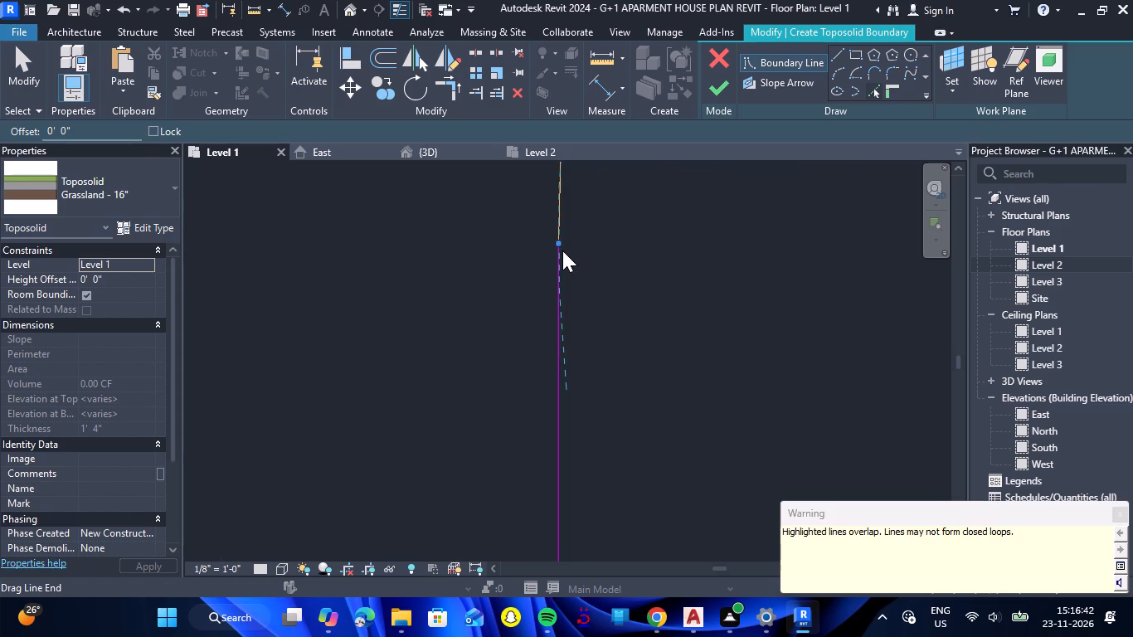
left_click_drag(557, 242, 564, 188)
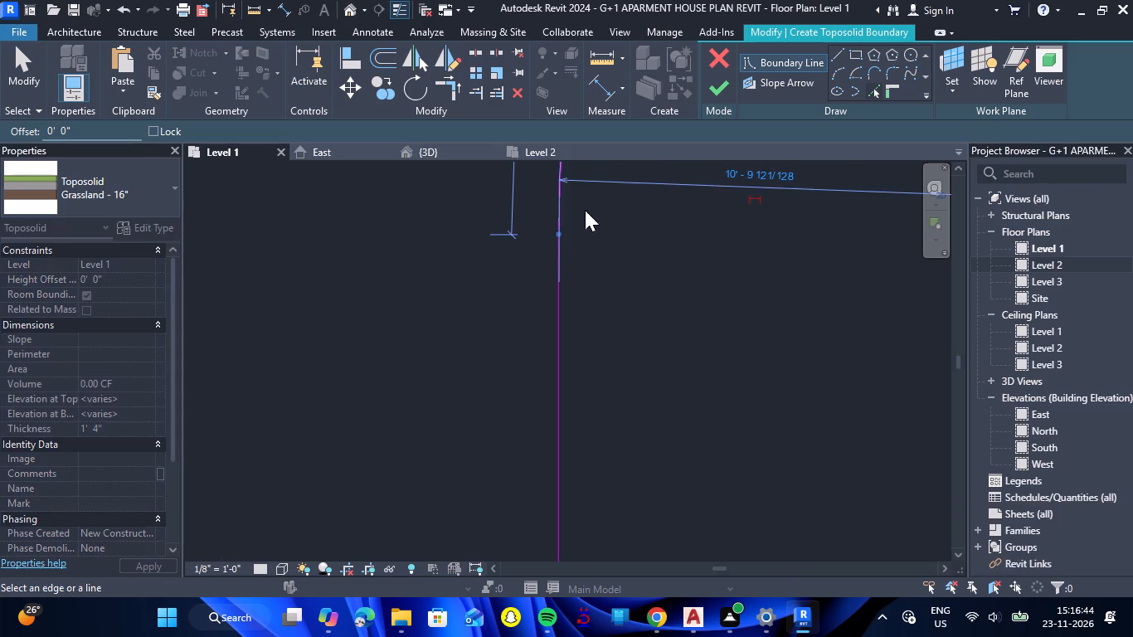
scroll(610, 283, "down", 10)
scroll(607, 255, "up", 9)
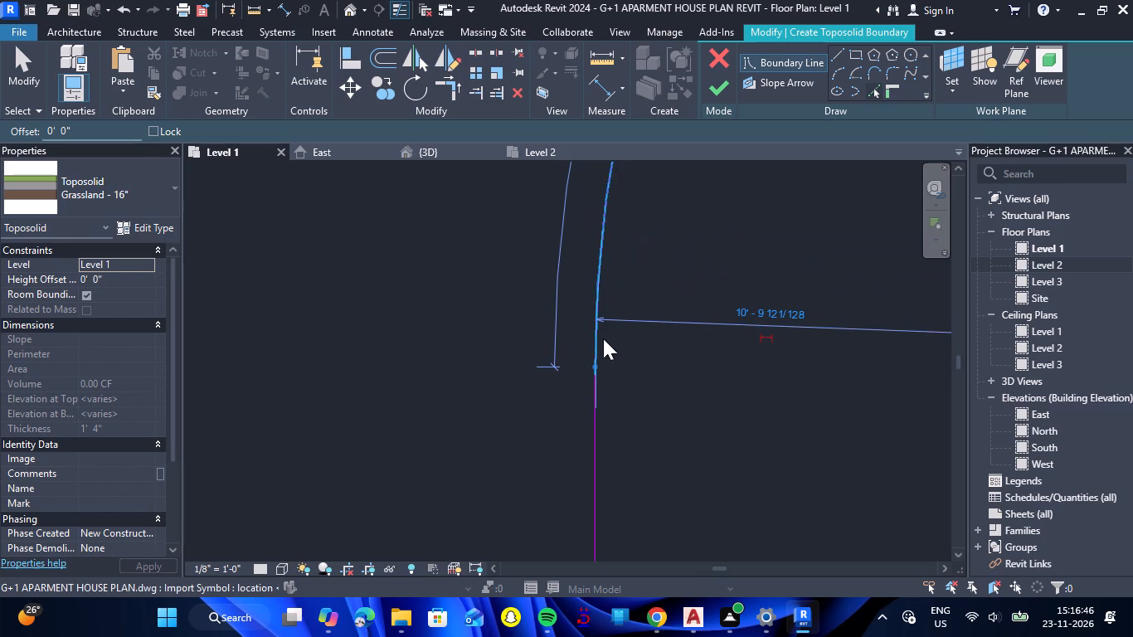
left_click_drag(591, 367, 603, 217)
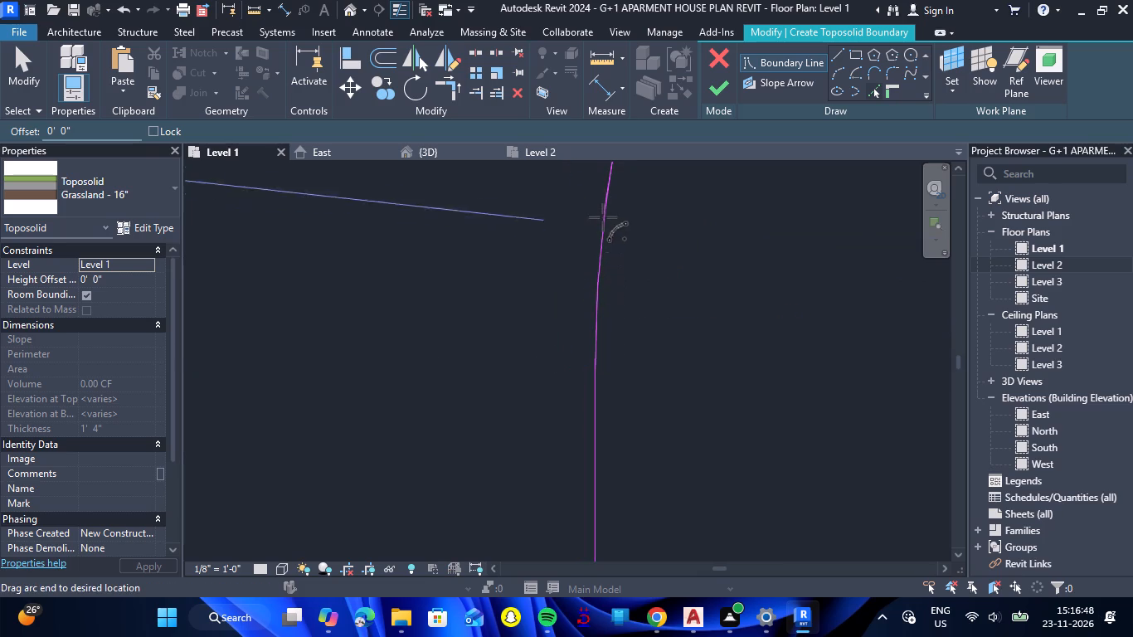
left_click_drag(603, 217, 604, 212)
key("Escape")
Pick the straight CAD line below the corner arc as the east plot's west boundary line.
scroll(644, 348, "down", 16)
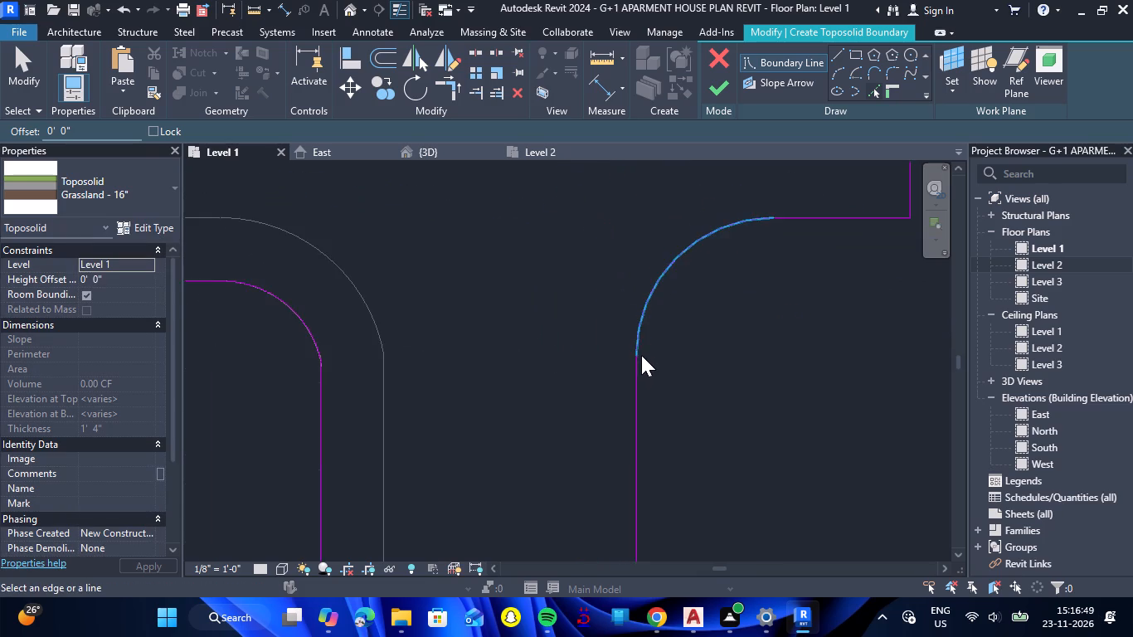
scroll(642, 338, "up", 7)
left_click(622, 422)
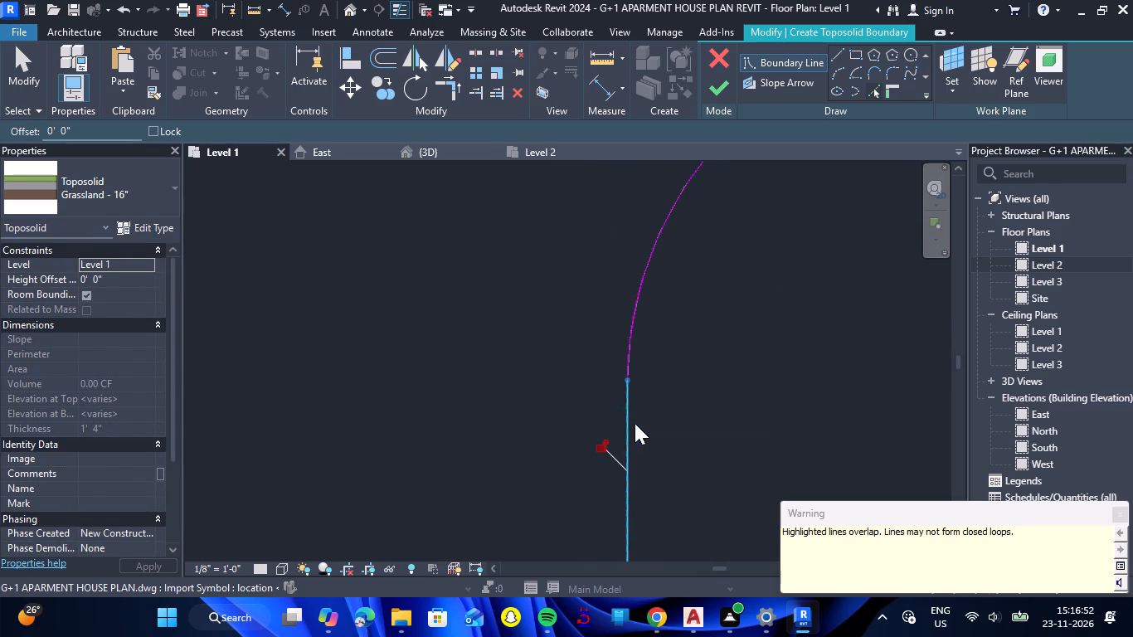
key("Escape")
Try to finish the toposolid sketch, and examine where the corner arc meets the east plot's west boundary line.
left_click(722, 91)
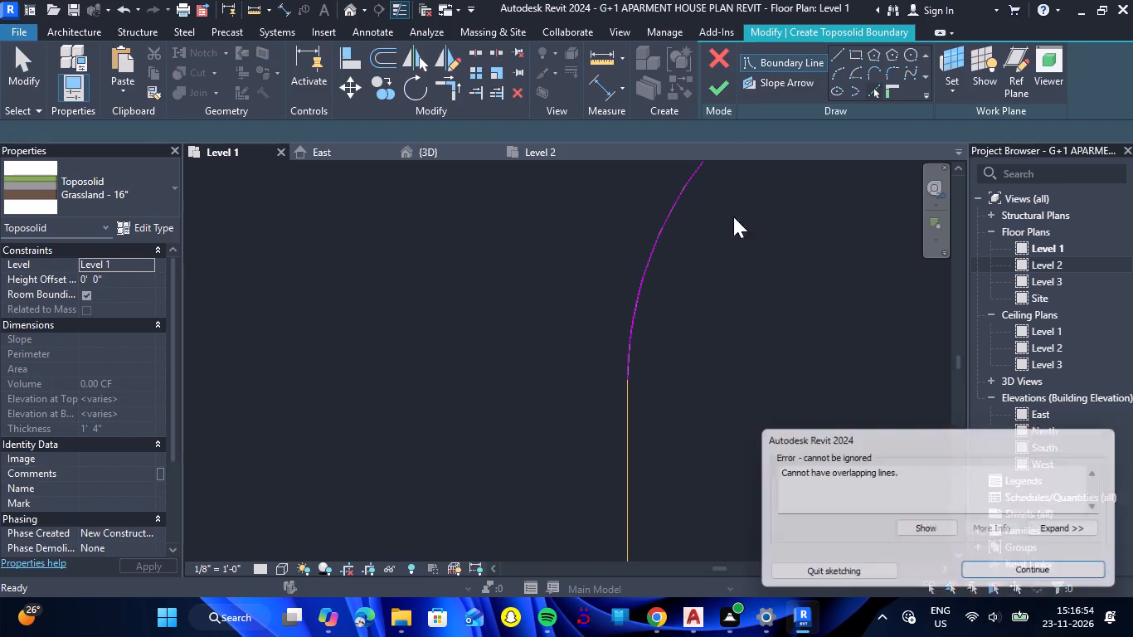
scroll(640, 384, "up", 16)
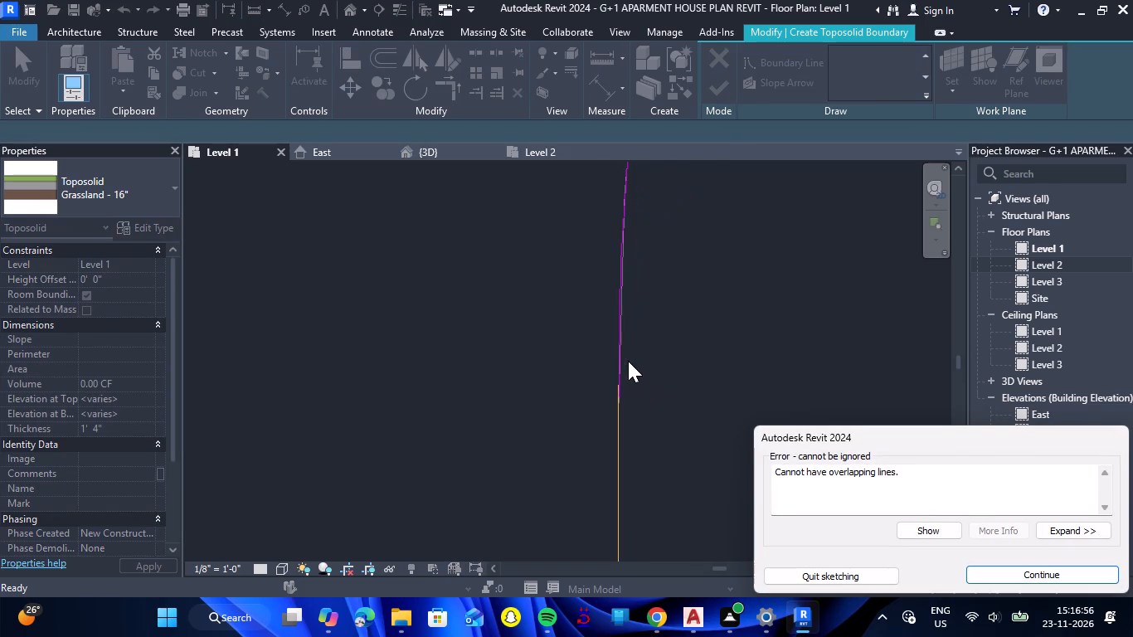
scroll(628, 361, "up", 7)
scroll(598, 451, "up", 14)
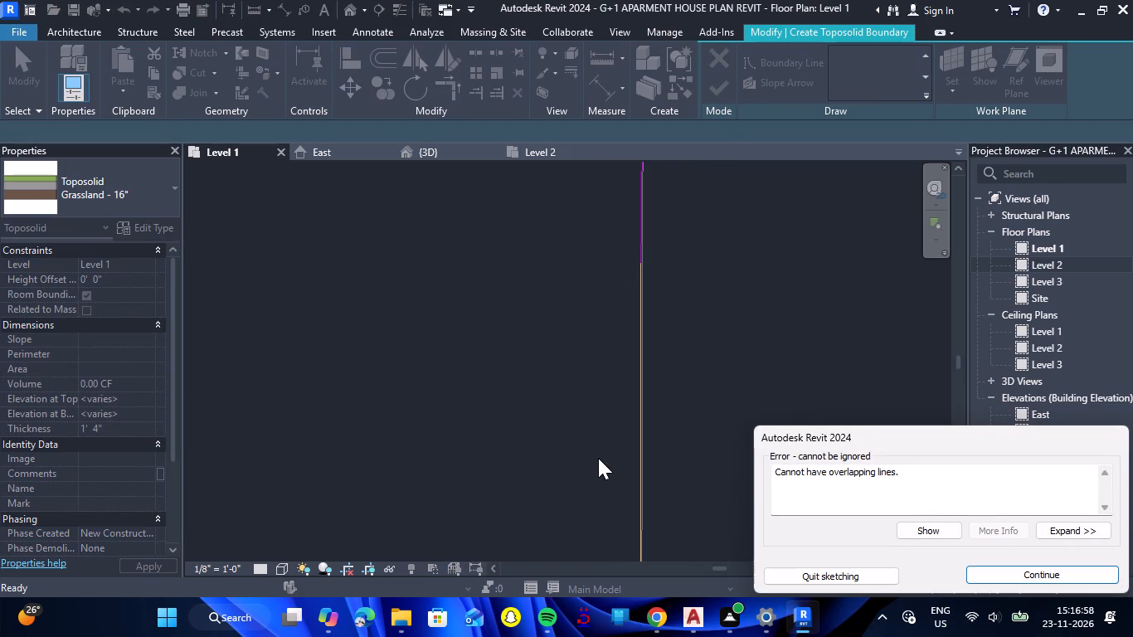
scroll(629, 321, "down", 2)
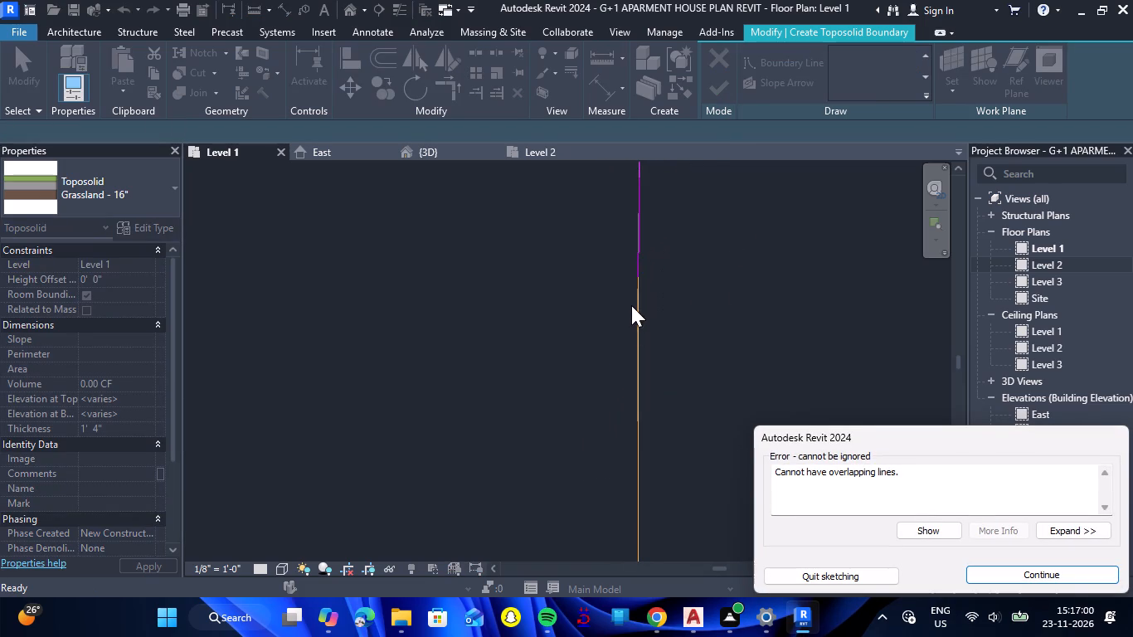
left_click(1028, 562)
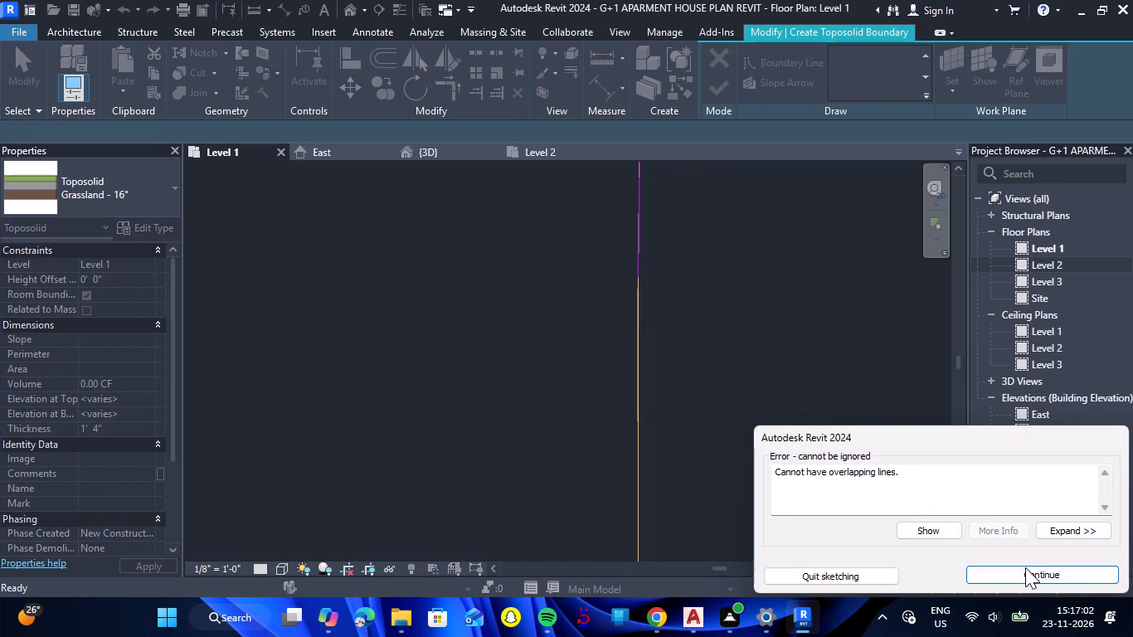
left_click(1025, 569)
Trim the corner arc south of the road and the east plot's west boundary line to each other.
left_click(451, 87)
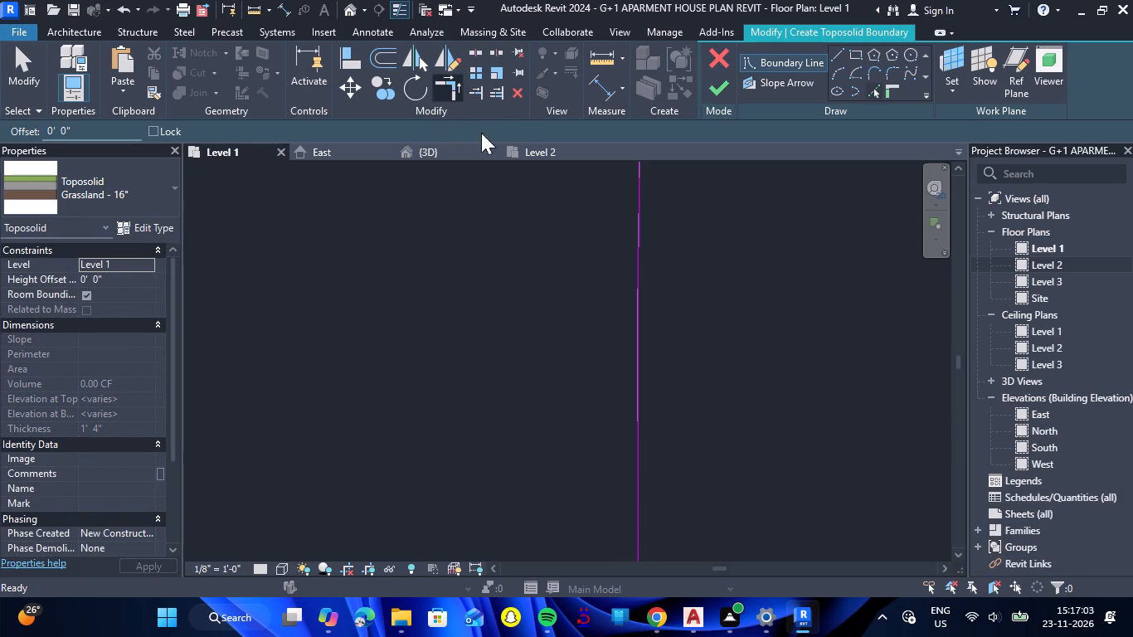
left_click(638, 257)
scroll(657, 263, "down", 13)
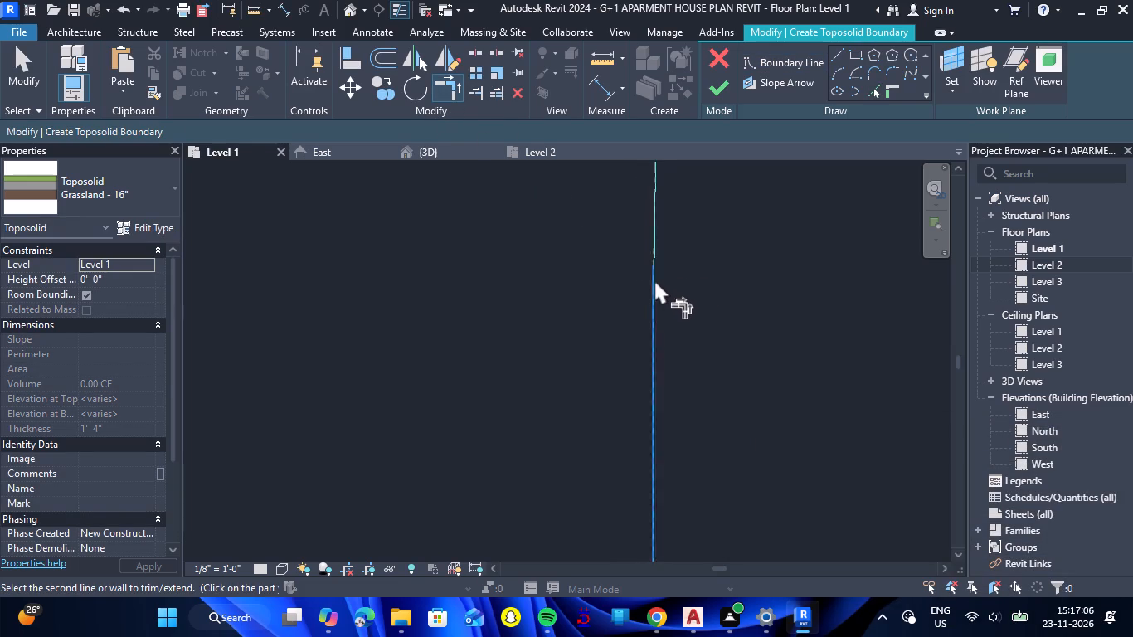
left_click(653, 386)
scroll(691, 299, "down", 6)
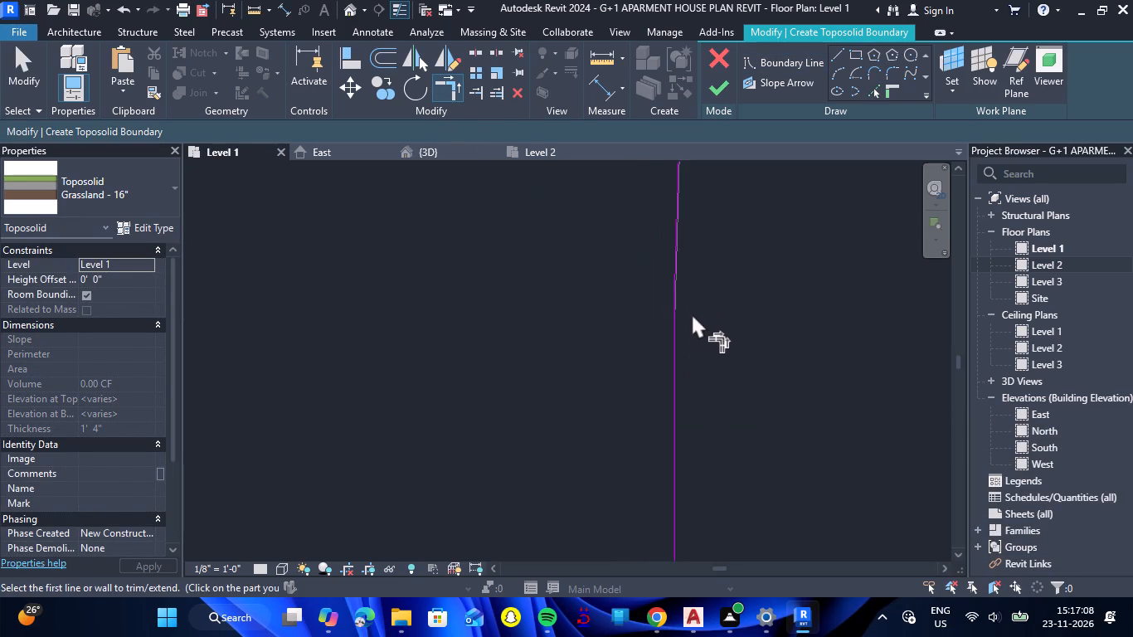
scroll(693, 315, "down", 17)
Try to finish the toposolid sketch, and check the east plot's corner south of the road.
left_click(722, 96)
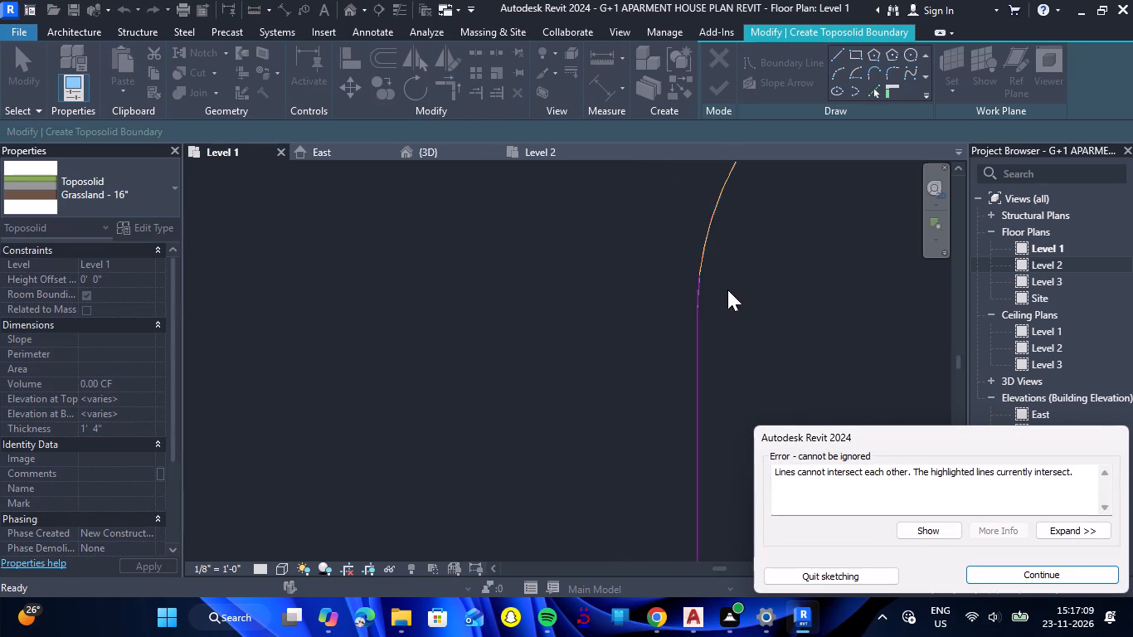
scroll(721, 291, "down", 15)
left_click(1001, 573)
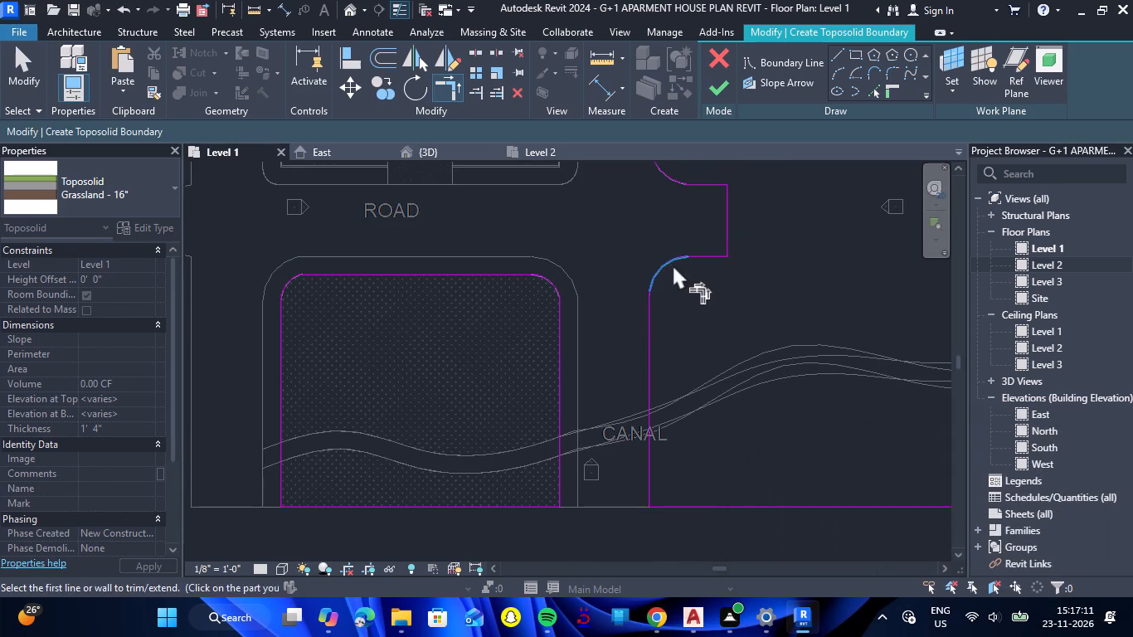
Delete the duplicate arc lying over the east plot's rounded corner south of the road.
left_click(669, 261)
key("Delete")
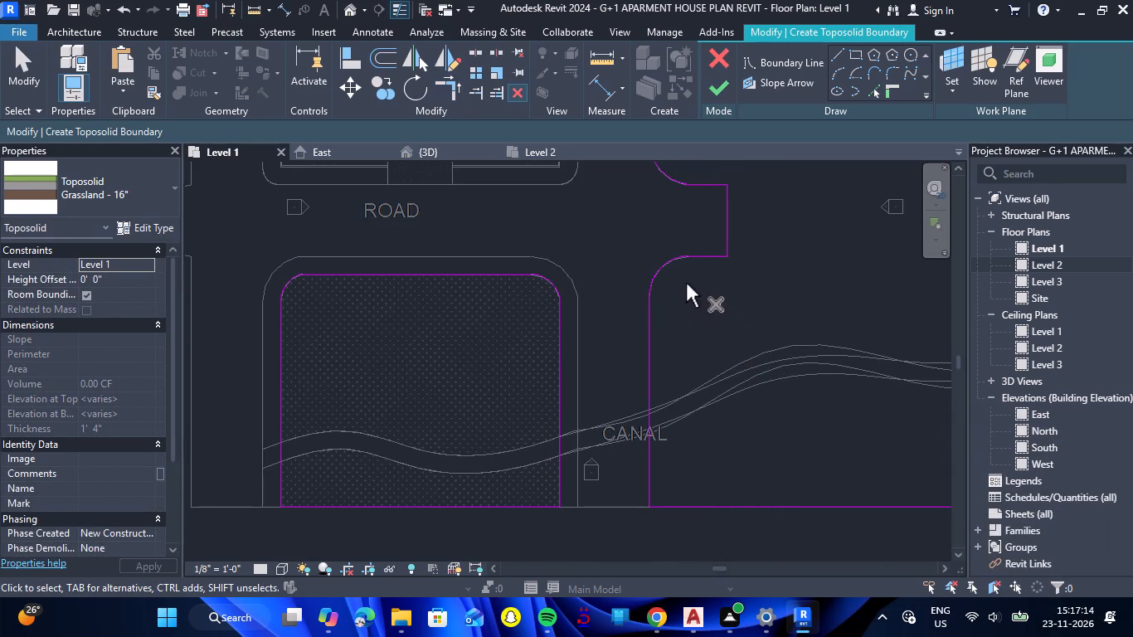
key("Escape")
scroll(679, 264, "up", 5)
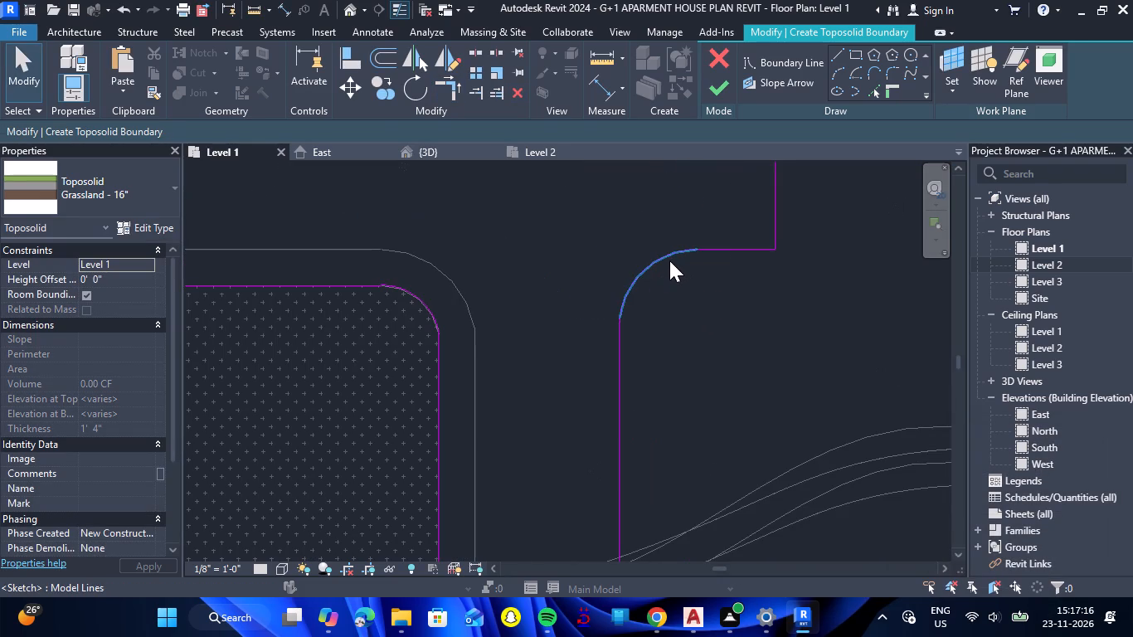
left_click(669, 260)
key("Delete")
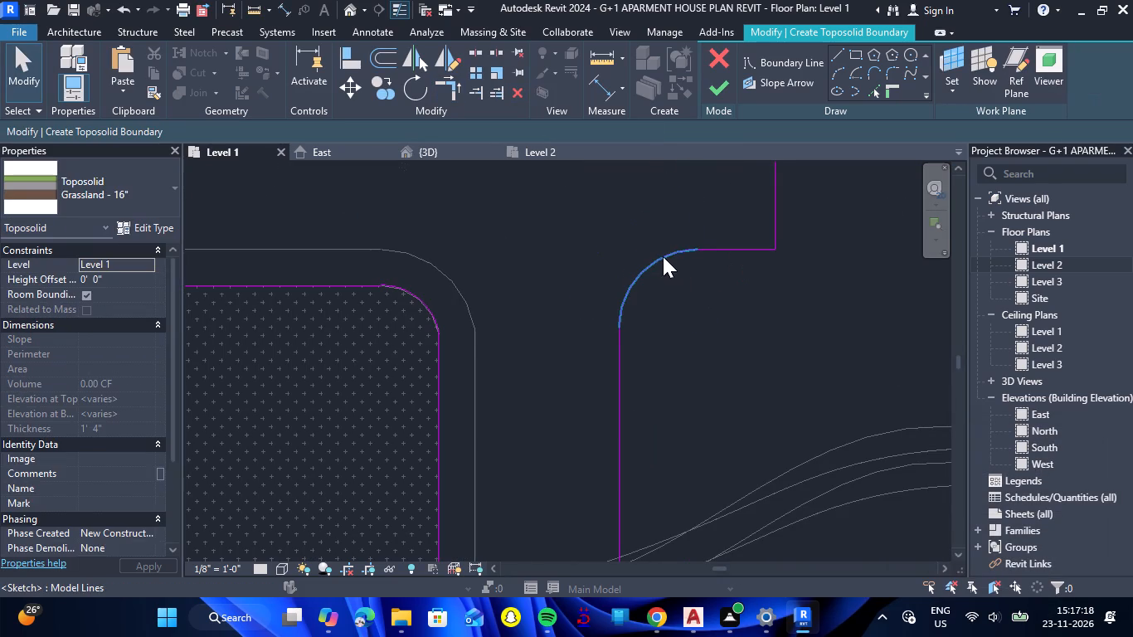
Delete the remaining boundary arc at the east plot's rounded corner south of the road.
left_click(663, 256)
key("BackSpace")
key("Delete")
Redraw the east plot's rounded corner south of the road as a start-end-radius boundary arc, about 10' 9" radius, joining its west and north lines.
scroll(669, 303, "up", 7)
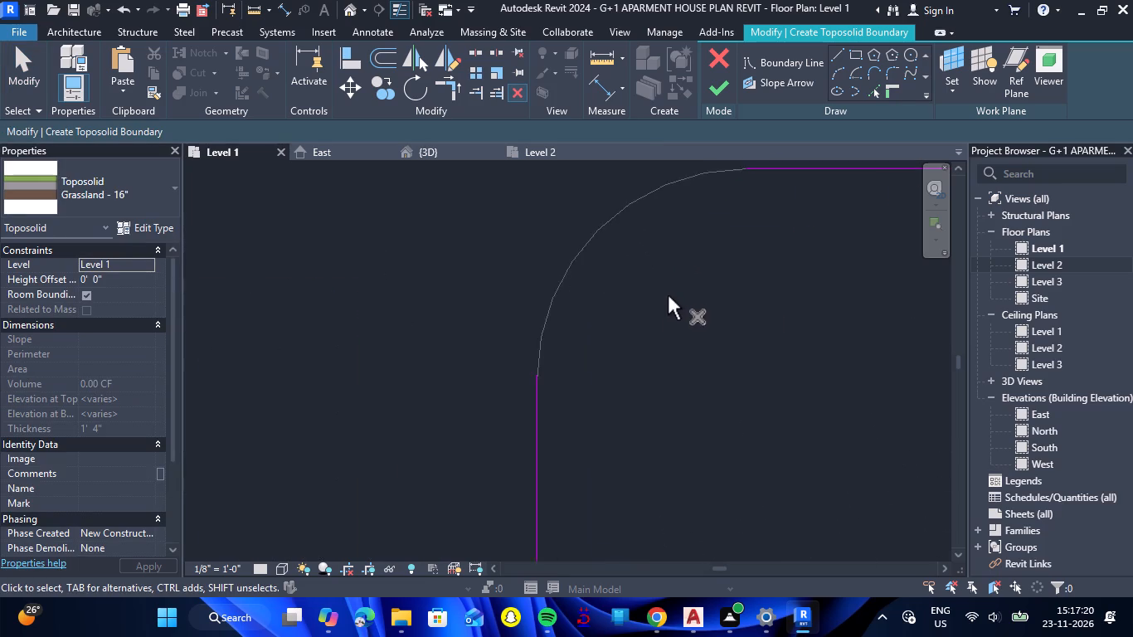
scroll(654, 300, "down", 6)
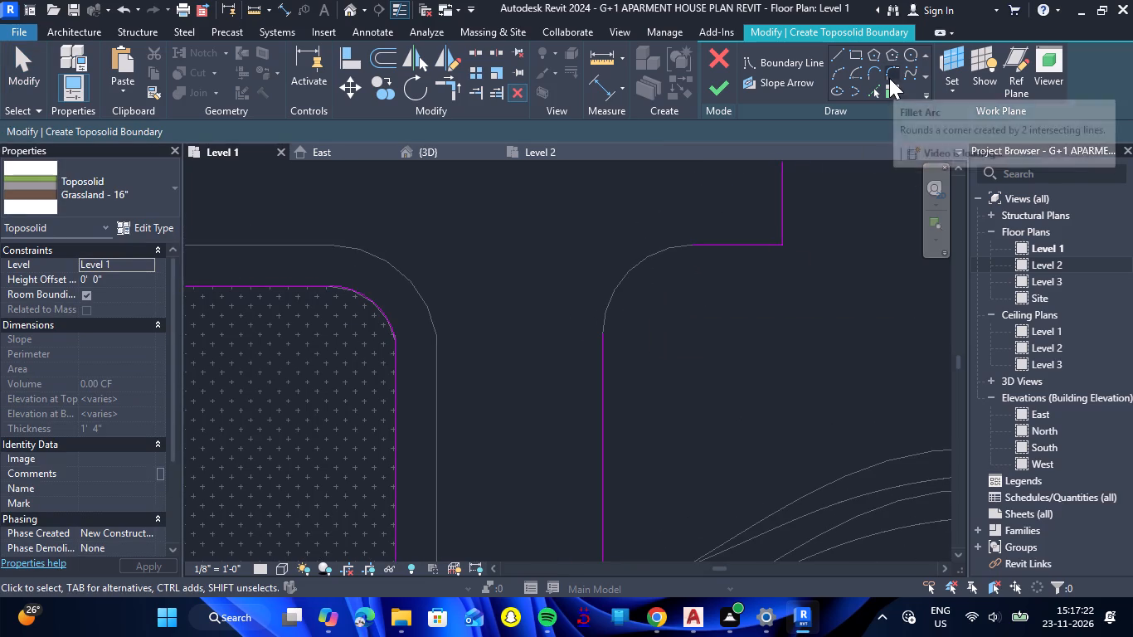
left_click(834, 72)
left_click(604, 331)
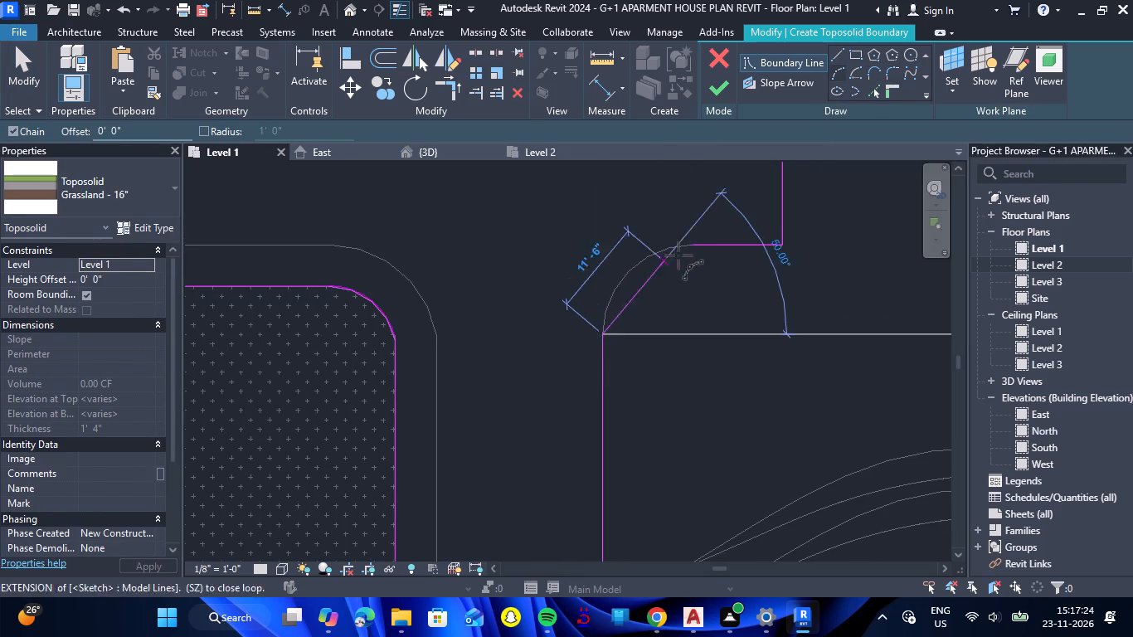
left_click(689, 248)
left_click(661, 254)
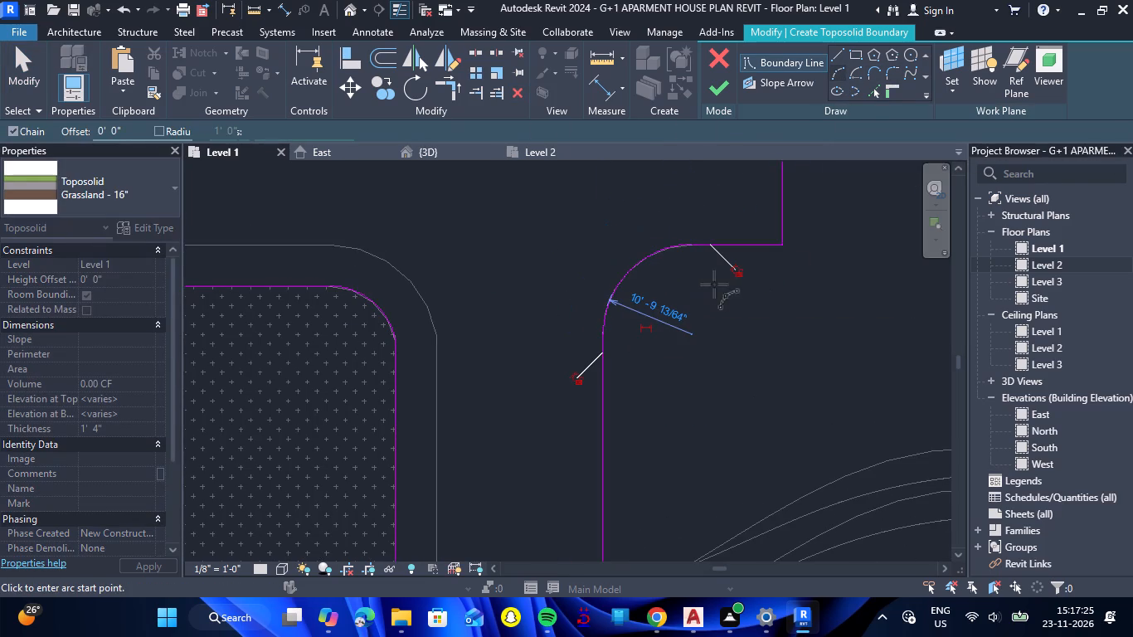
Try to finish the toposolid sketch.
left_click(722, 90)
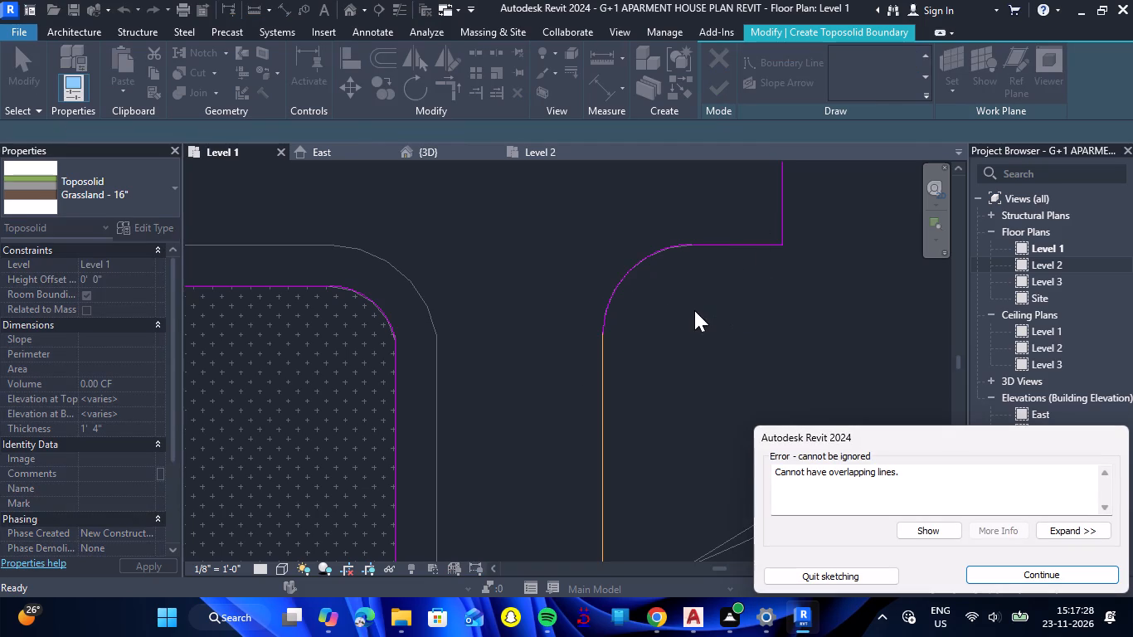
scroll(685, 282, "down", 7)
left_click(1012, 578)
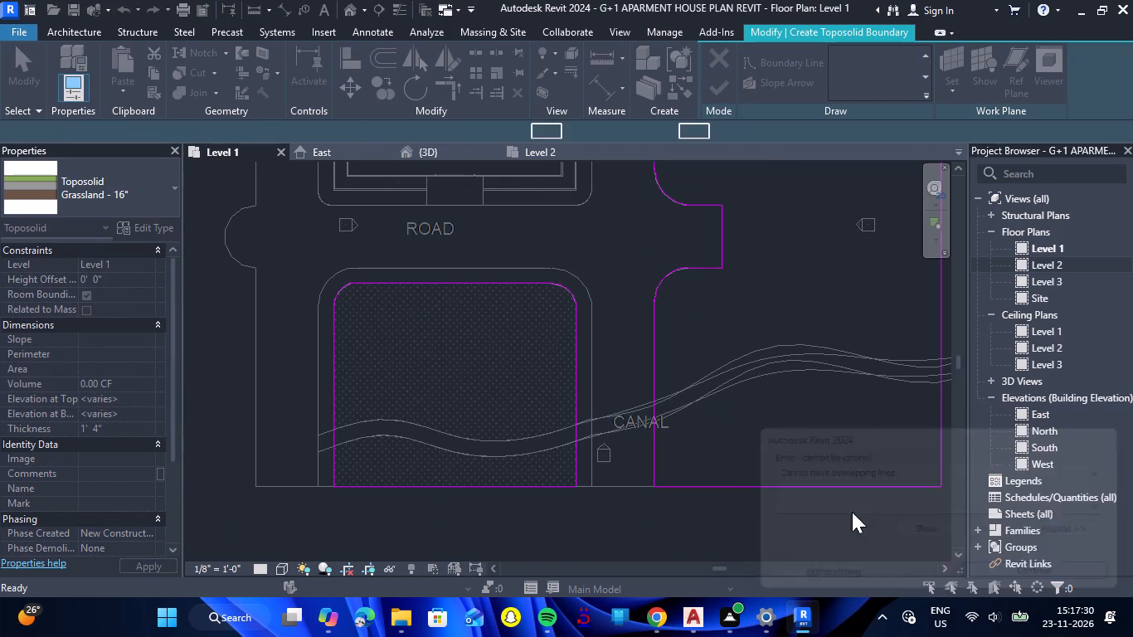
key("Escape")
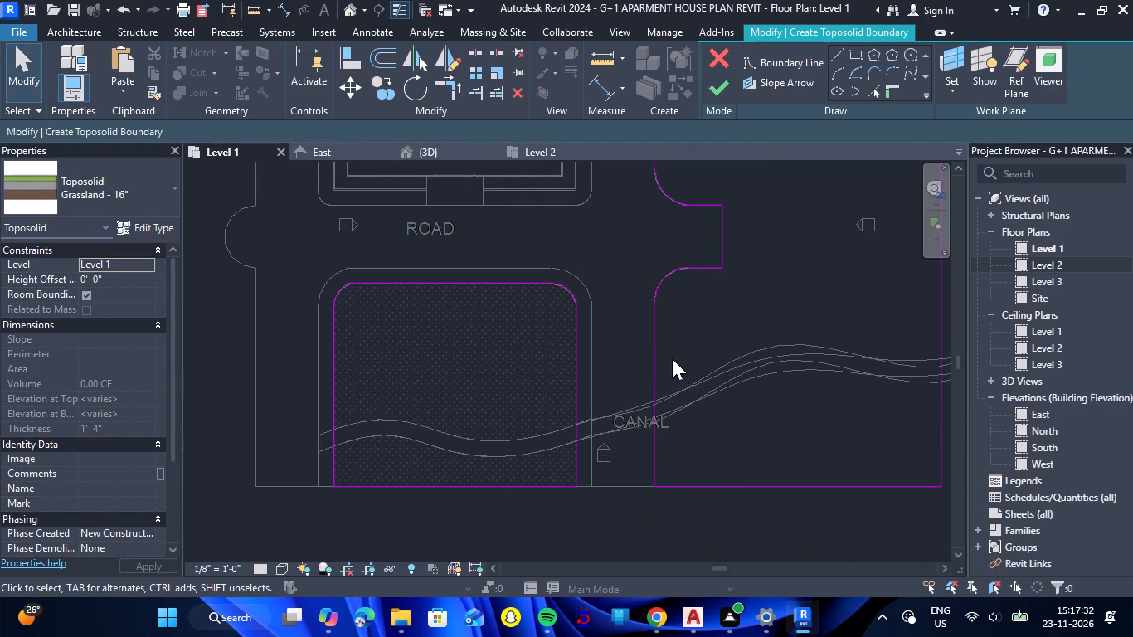
Delete the overlapping boundary lines along the east plot's west edge south of the road.
left_click(653, 353)
key("Delete")
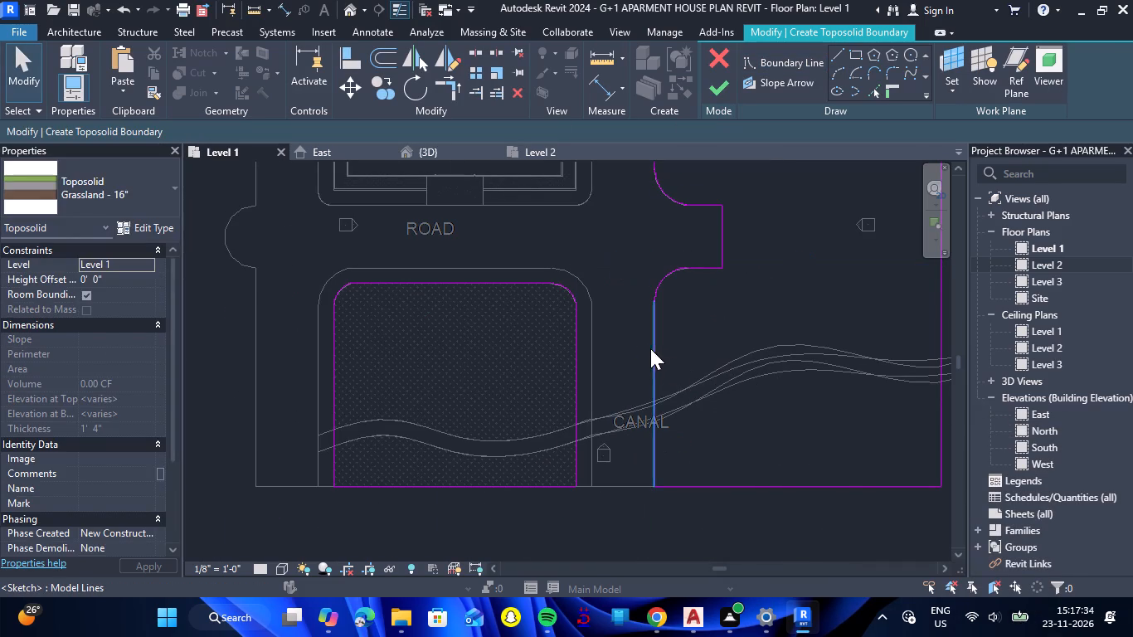
left_click(654, 348)
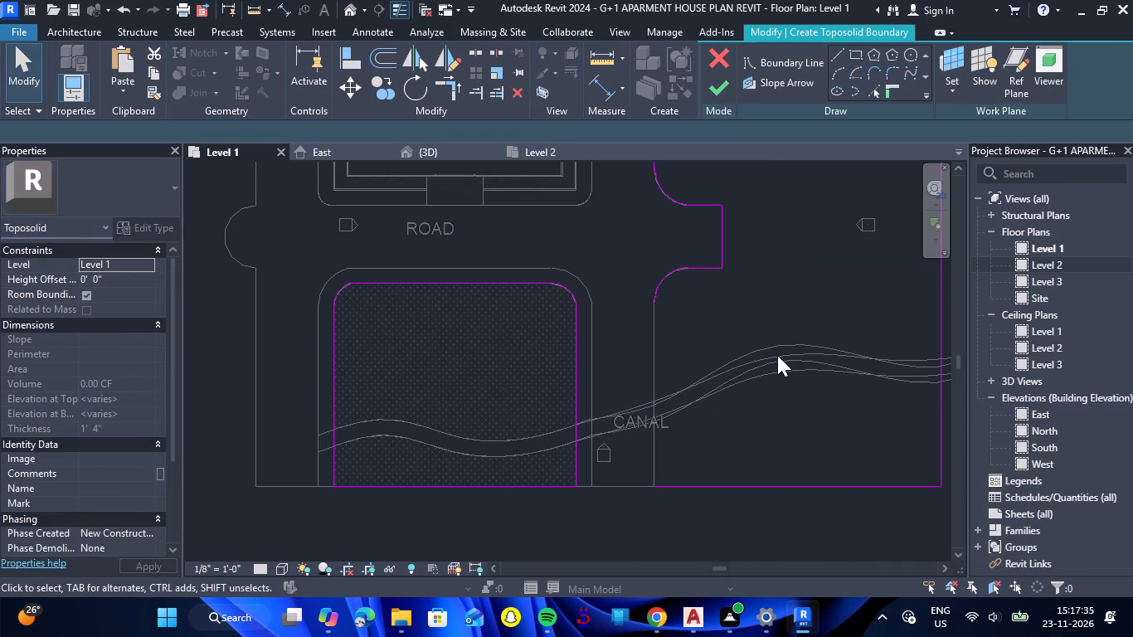
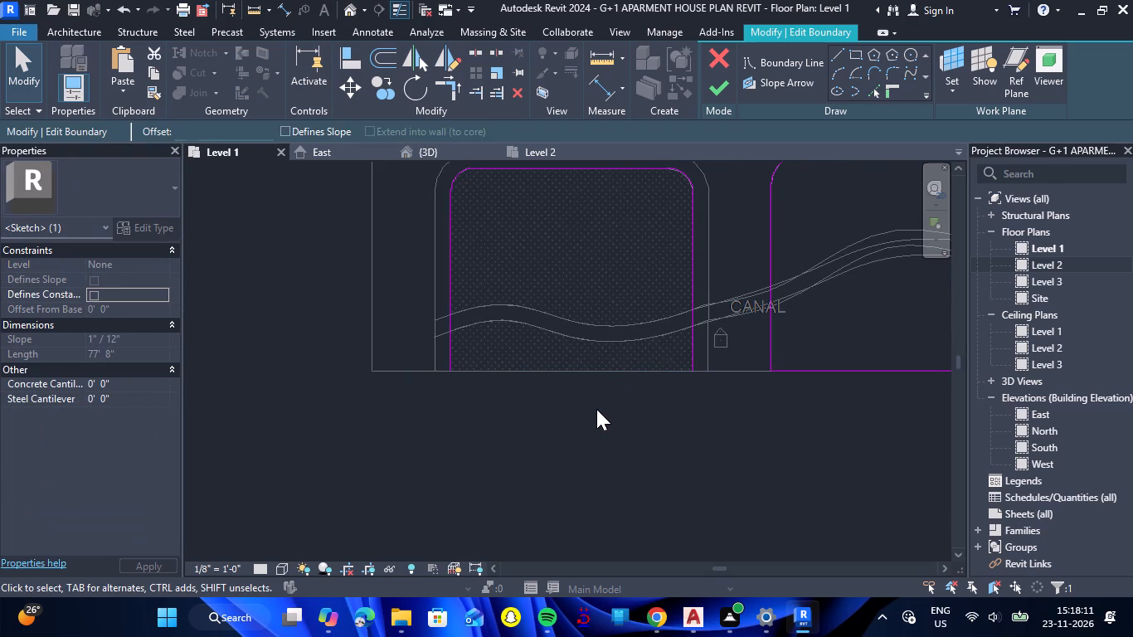
Pick the canal's north edge as a boundary line across the grassland plot west of the CANAL label, south of the road.
left_click(873, 91)
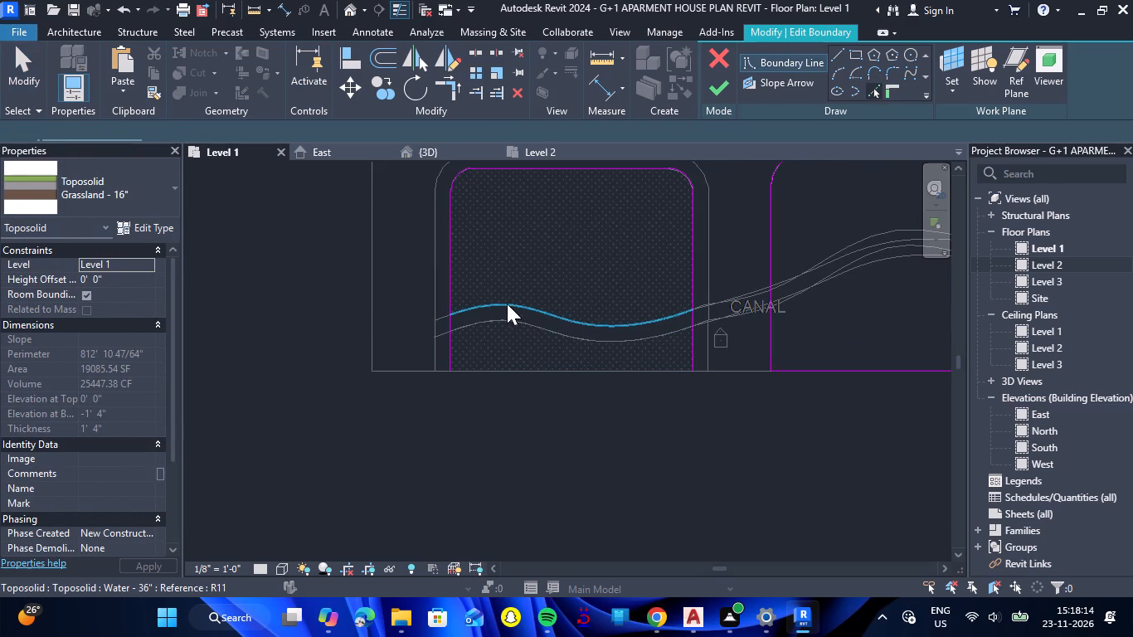
left_click(507, 304)
scroll(492, 304, "up", 4)
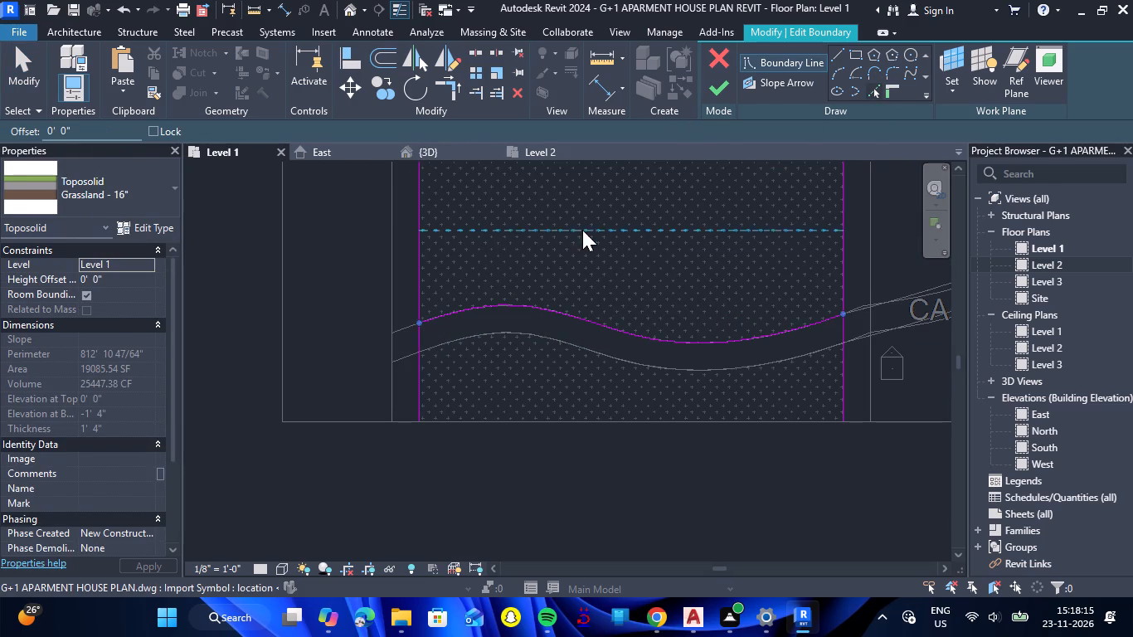
key("Escape")
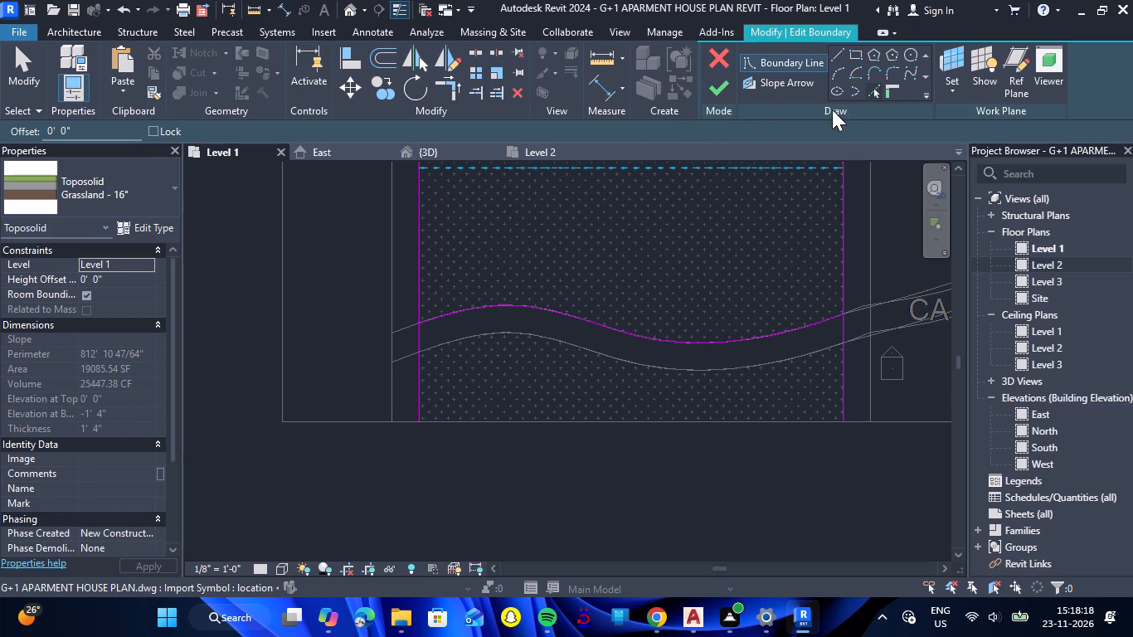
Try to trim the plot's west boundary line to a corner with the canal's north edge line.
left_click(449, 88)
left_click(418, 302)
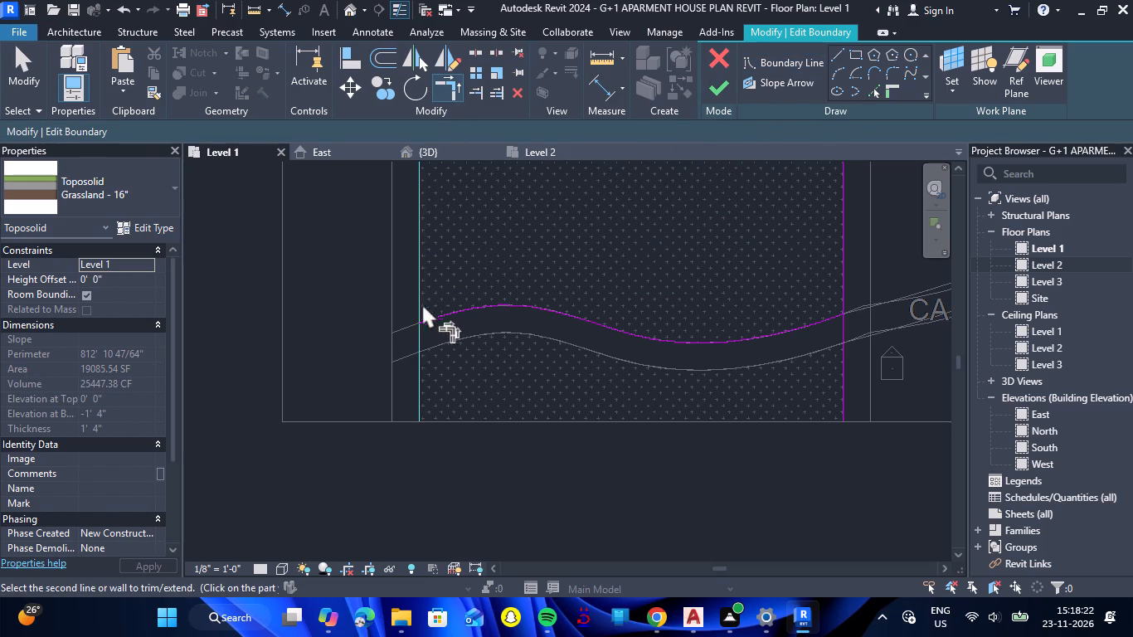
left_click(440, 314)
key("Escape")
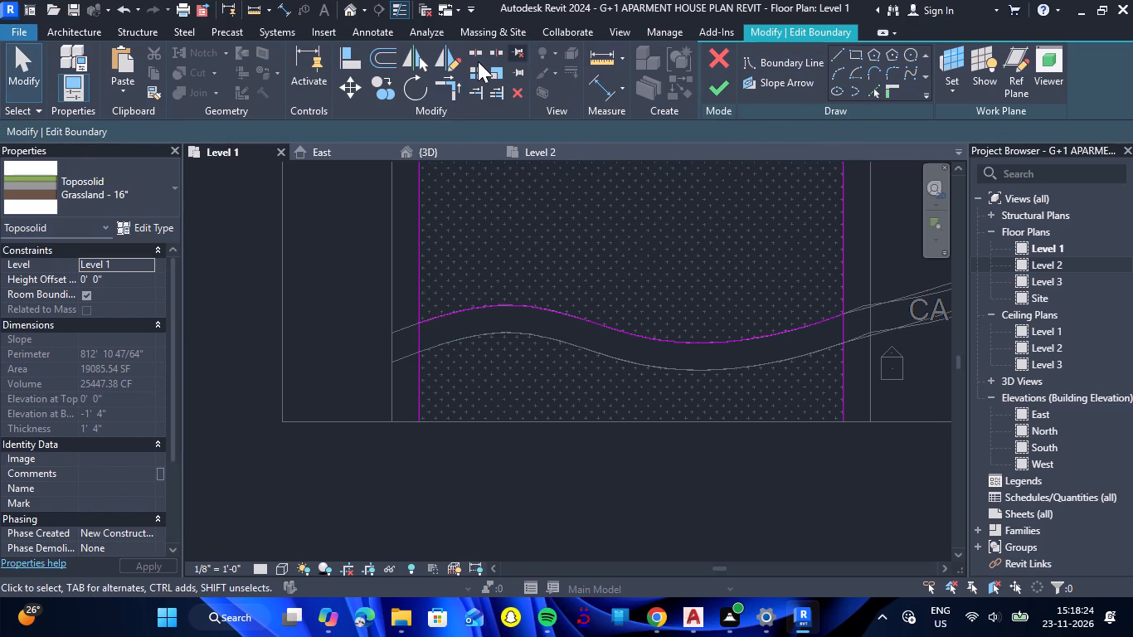
Split the plot's west boundary line at the canal's north edge and delete the portion south of it.
left_click(478, 61)
scroll(416, 318, "up", 6)
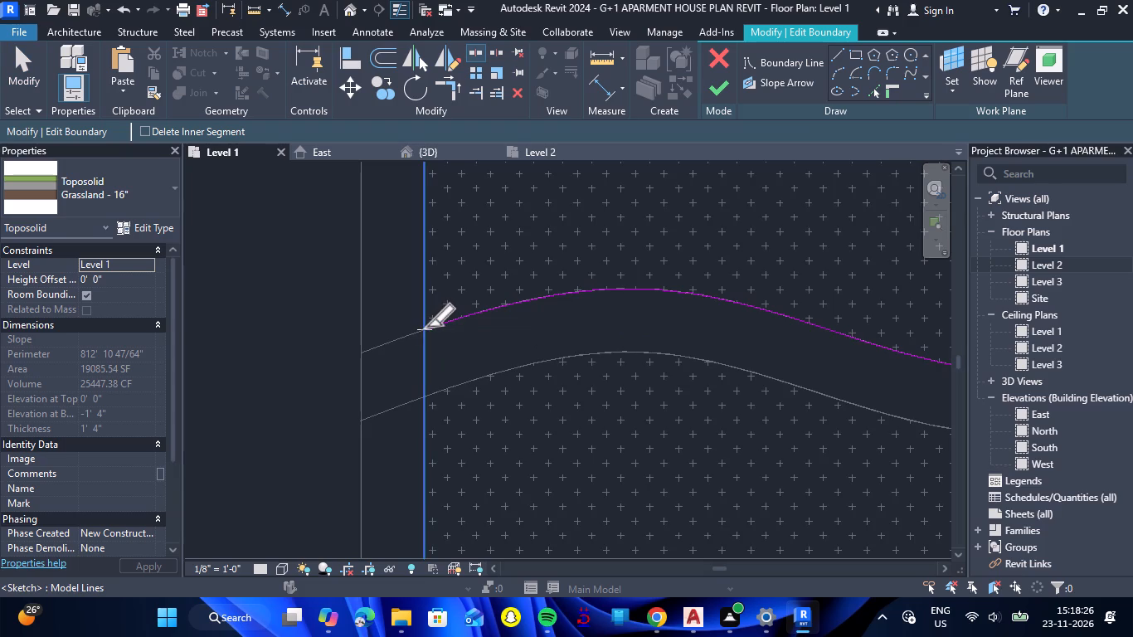
left_click(426, 327)
key("Escape")
key("Escape")
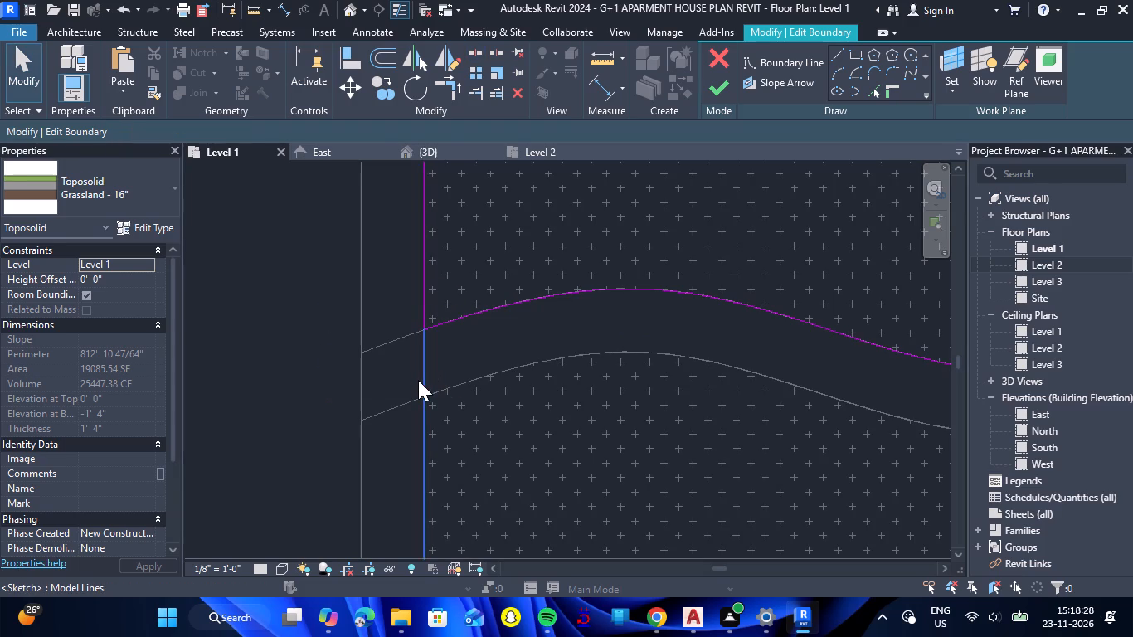
left_click(418, 380)
key("Delete")
scroll(416, 380, "down", 11)
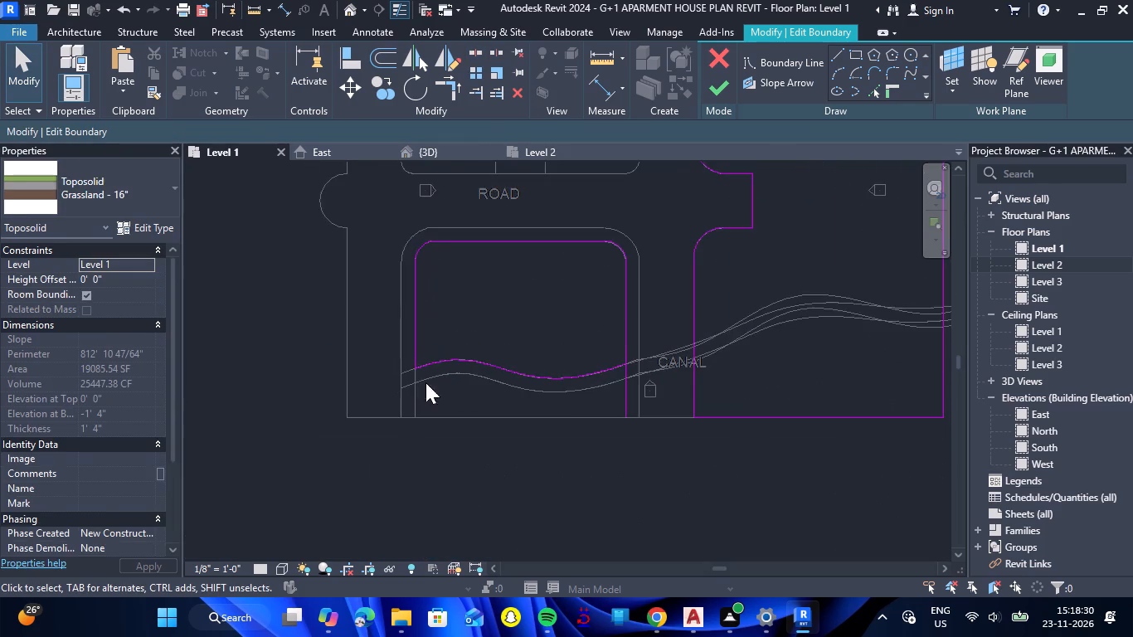
Split the same plot's east boundary line at the canal's north edge and delete the portion south of it.
scroll(635, 359, "up", 11)
scroll(562, 359, "up", 1)
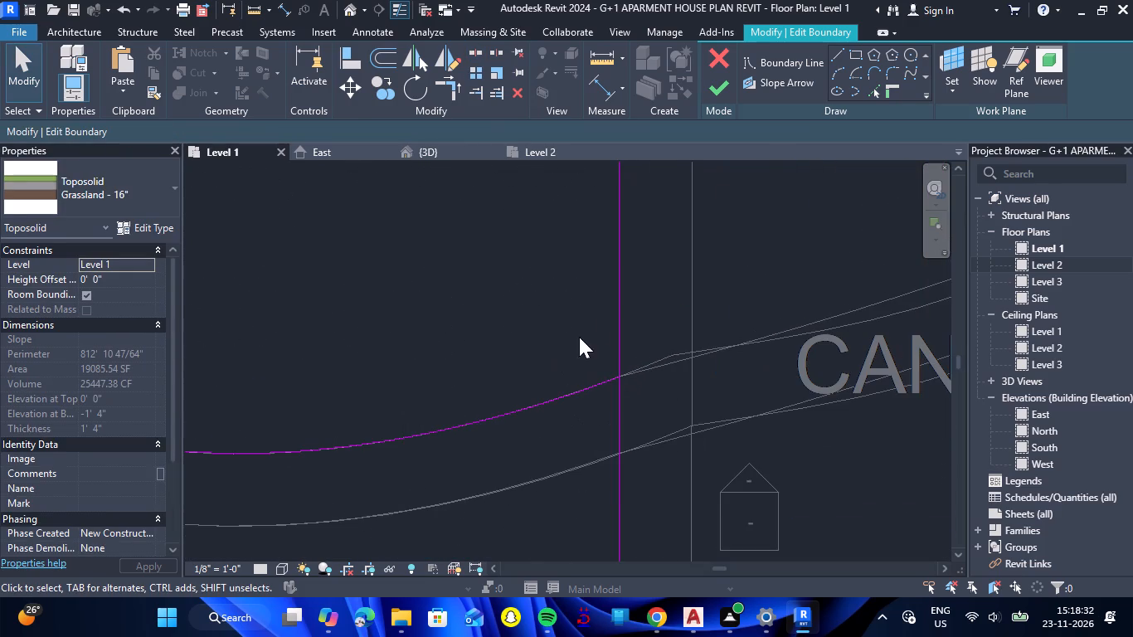
left_click(477, 55)
left_click(622, 375)
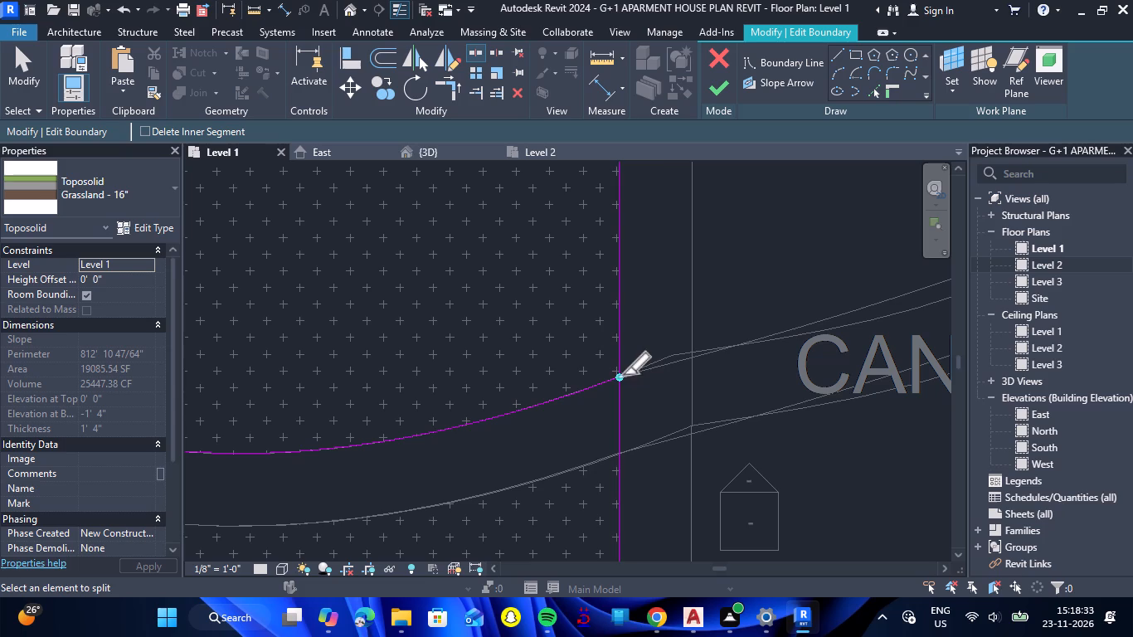
key("Escape")
key("Escape")
left_click(618, 418)
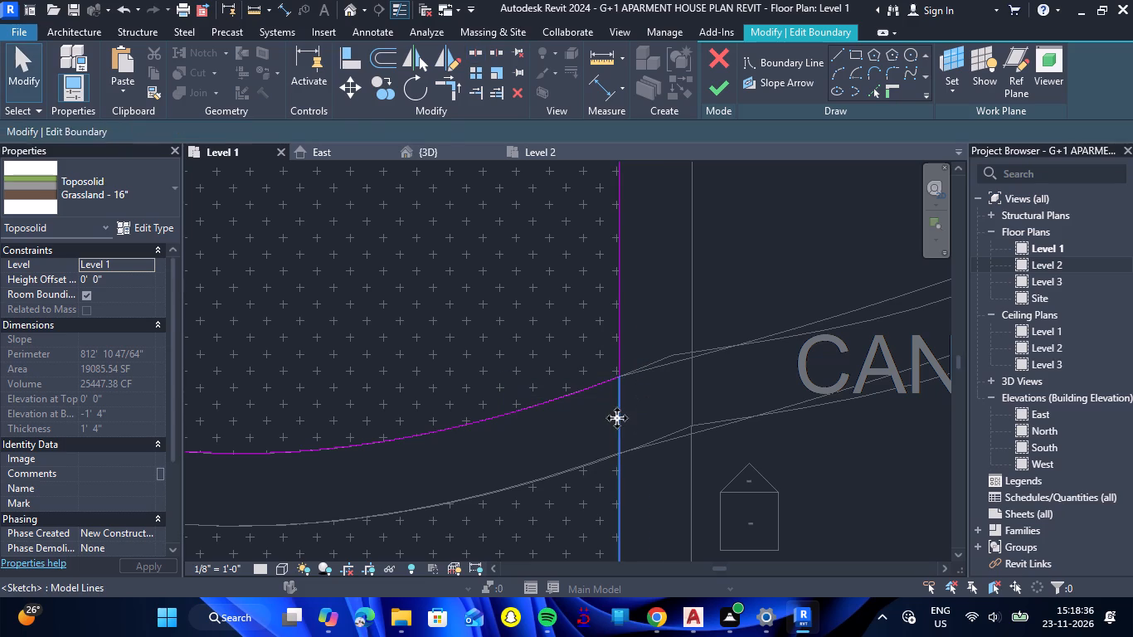
key("Delete")
scroll(620, 411, "down", 9)
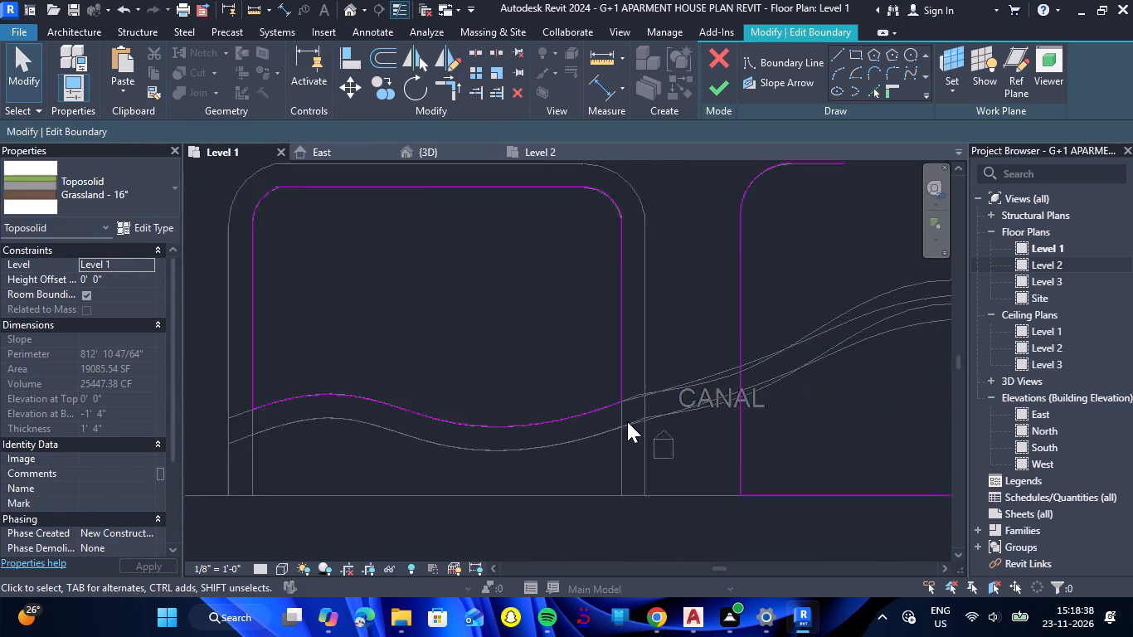
scroll(627, 421, "down", 1)
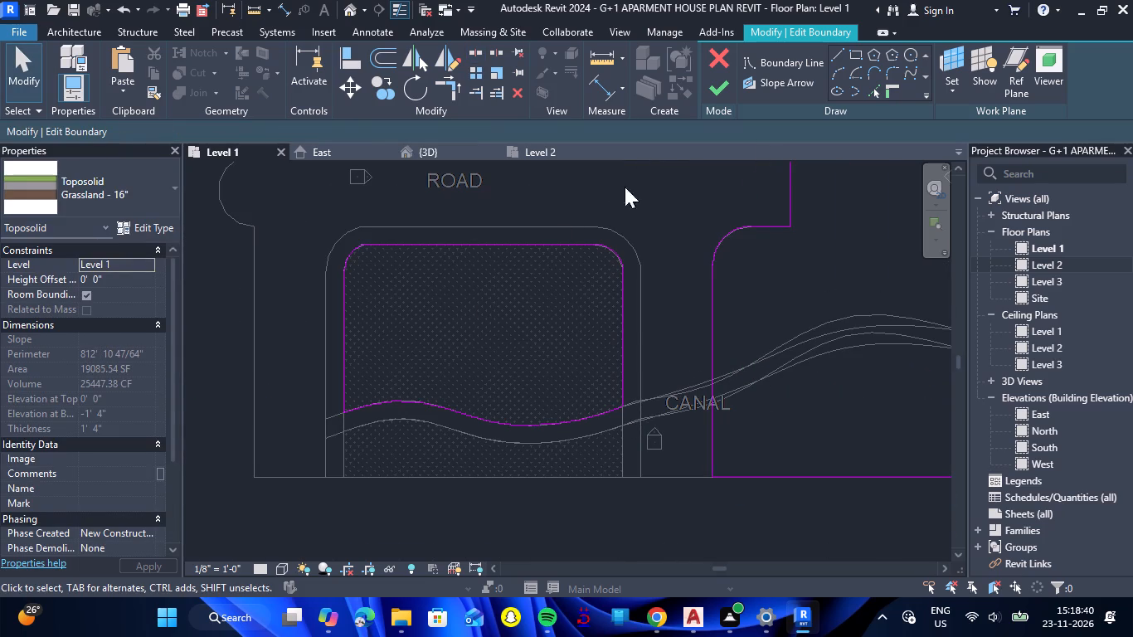
Pick the canal's south edge as a boundary line across the same plot.
left_click(874, 93)
left_click(486, 440)
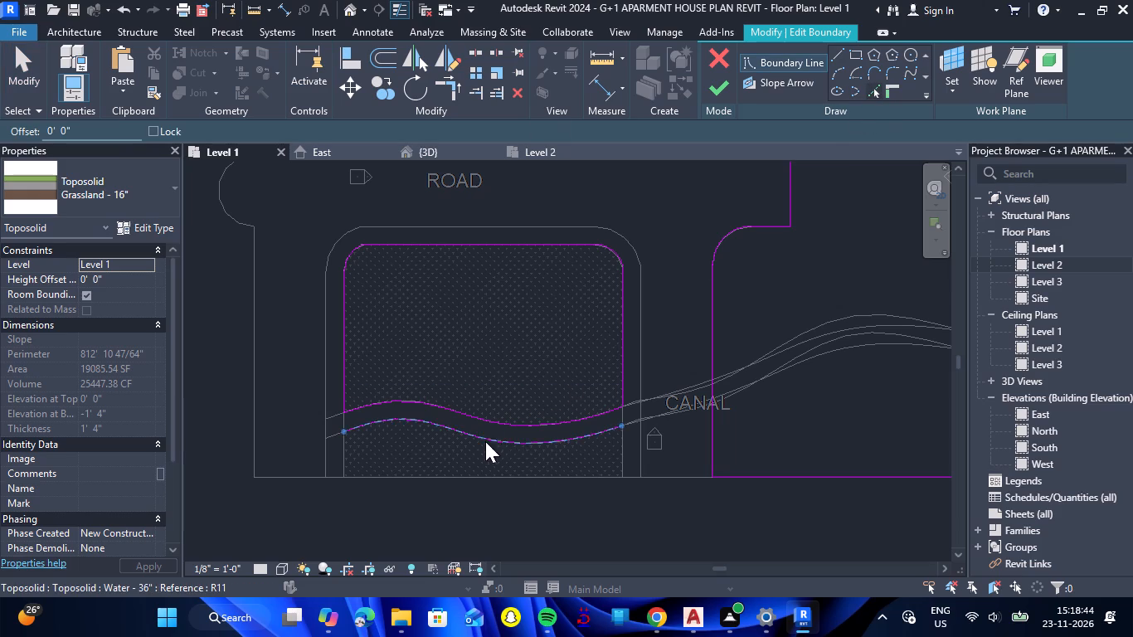
scroll(472, 474, "up", 2)
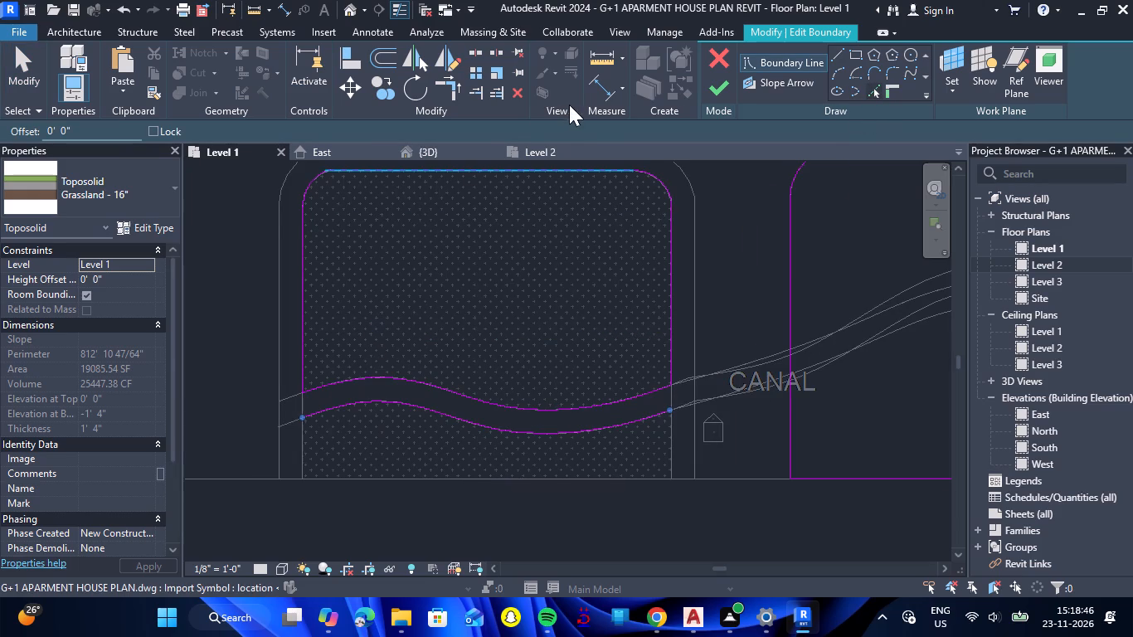
Draw west, south and east boundary lines around the strip below the canal, about 77' 8" wide with an east side about 14' long.
left_click(832, 54)
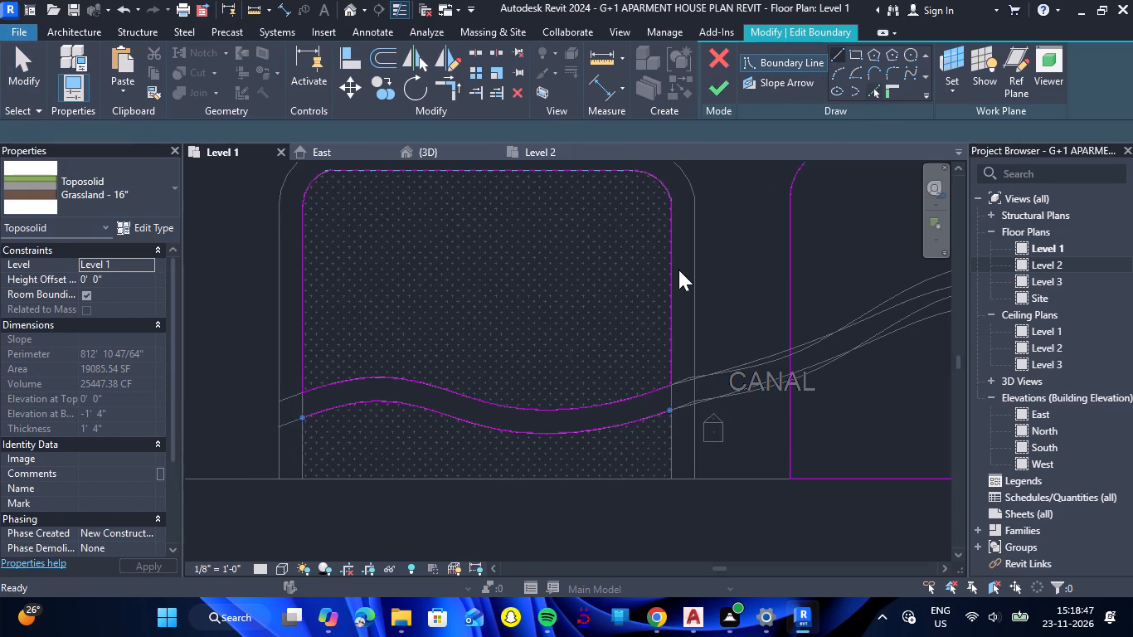
left_click(304, 421)
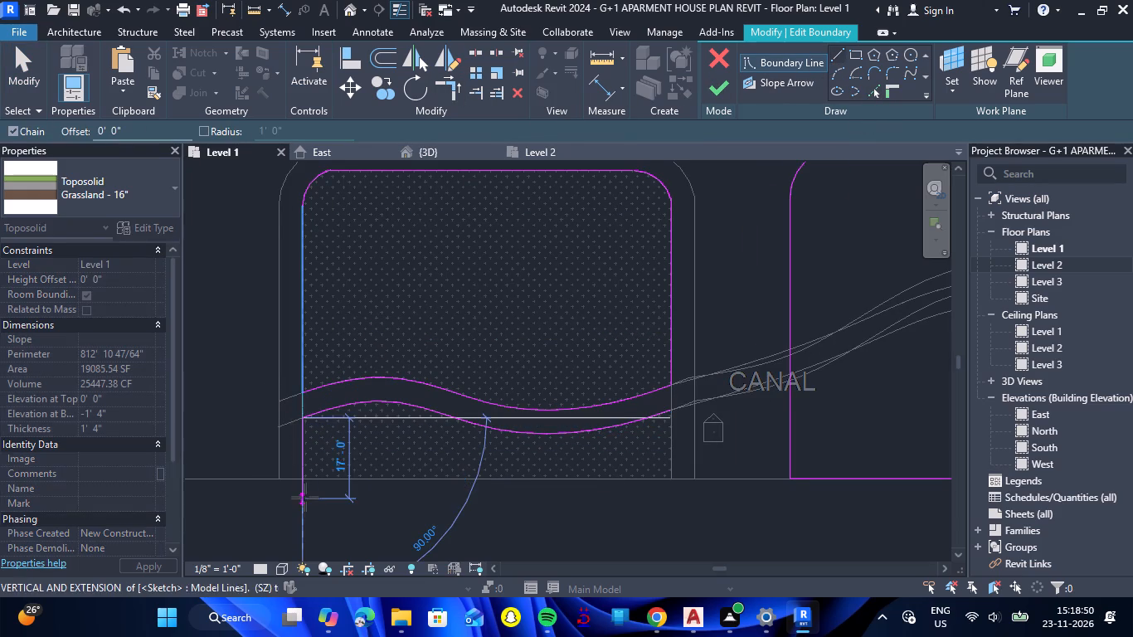
left_click(303, 480)
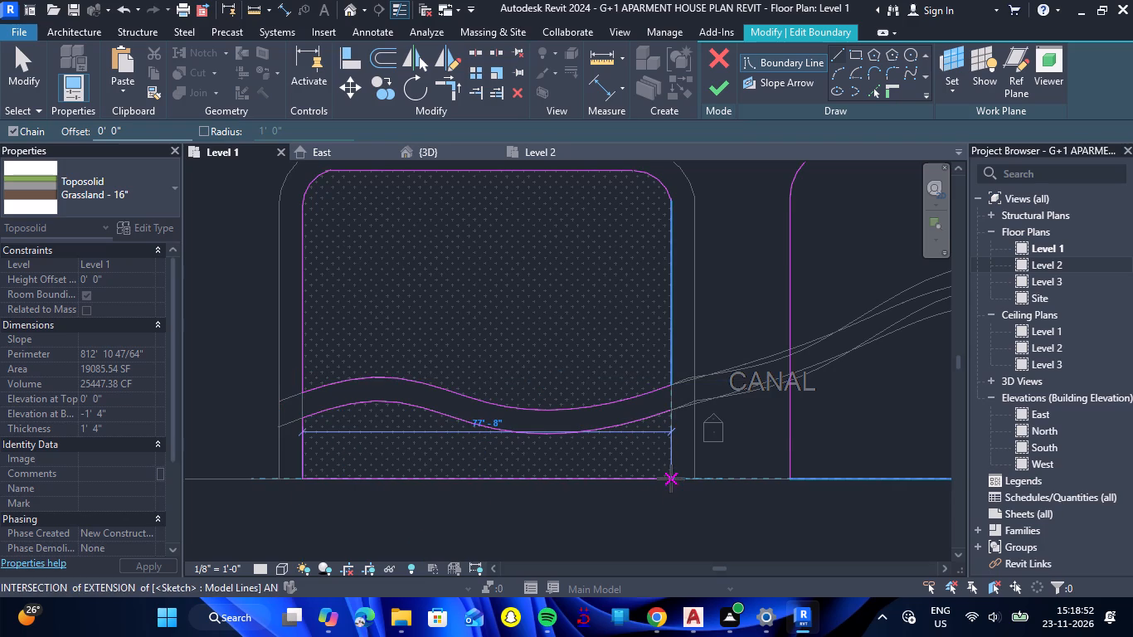
left_click(671, 479)
left_click(672, 413)
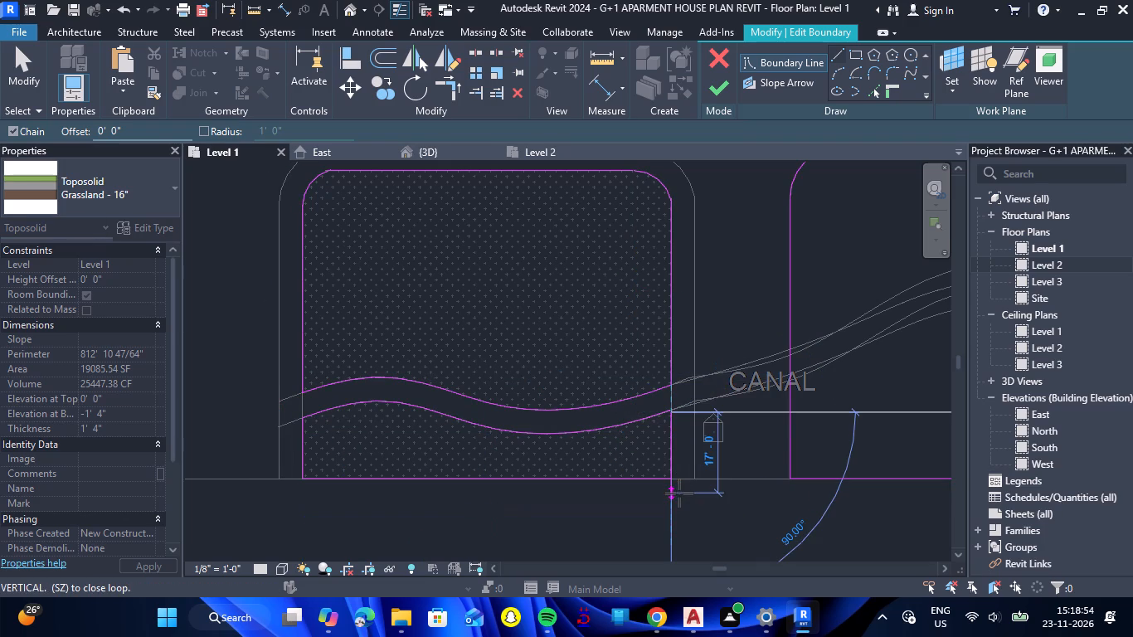
key("Escape")
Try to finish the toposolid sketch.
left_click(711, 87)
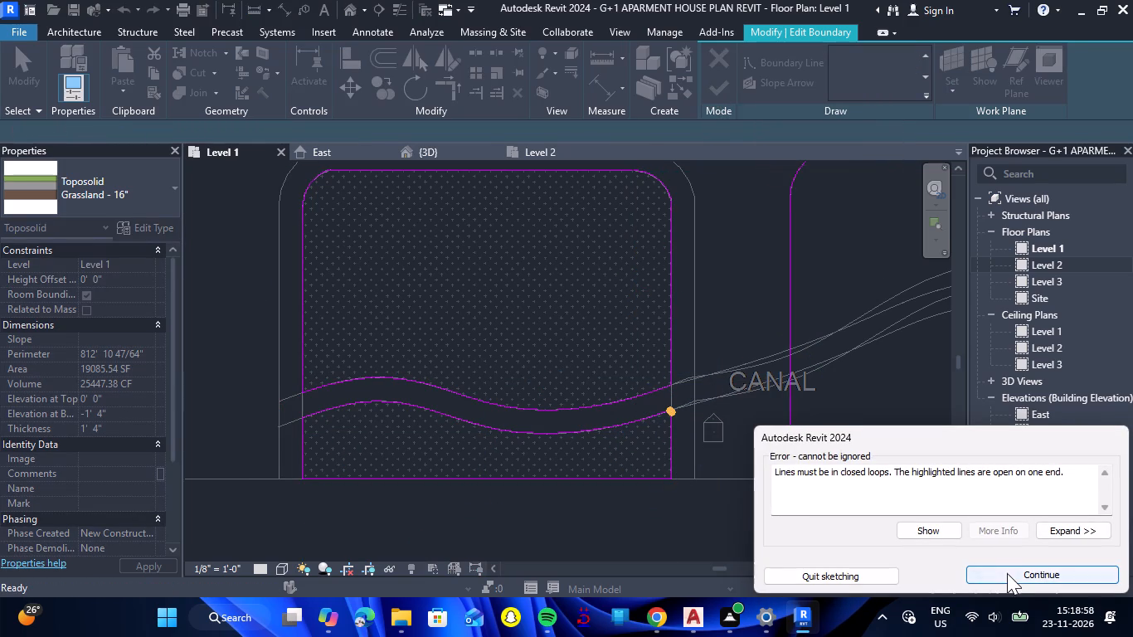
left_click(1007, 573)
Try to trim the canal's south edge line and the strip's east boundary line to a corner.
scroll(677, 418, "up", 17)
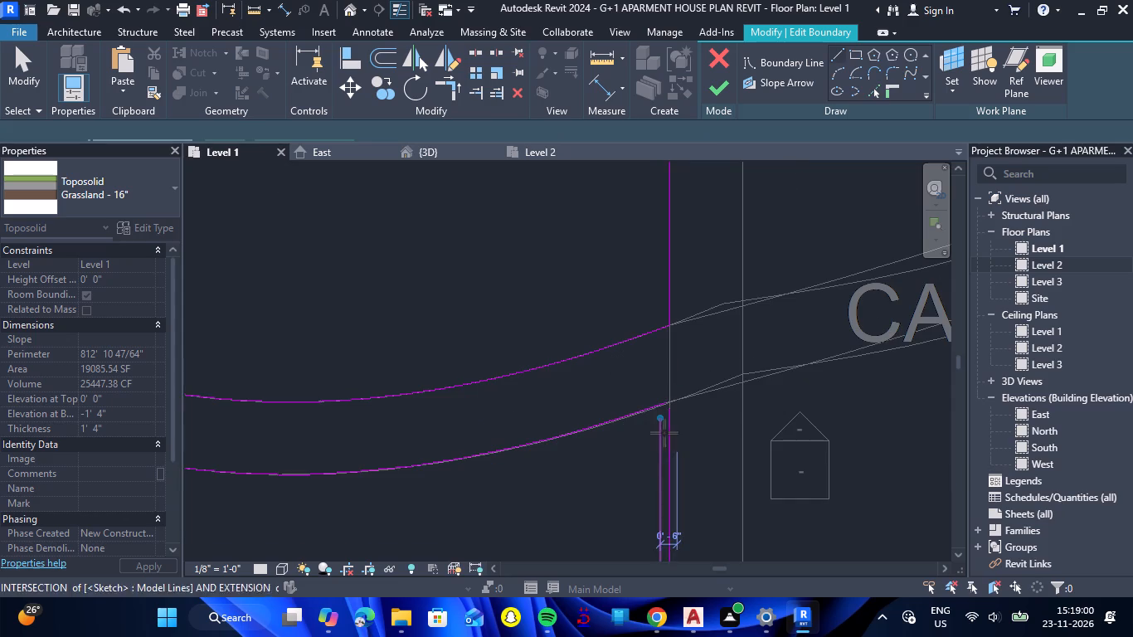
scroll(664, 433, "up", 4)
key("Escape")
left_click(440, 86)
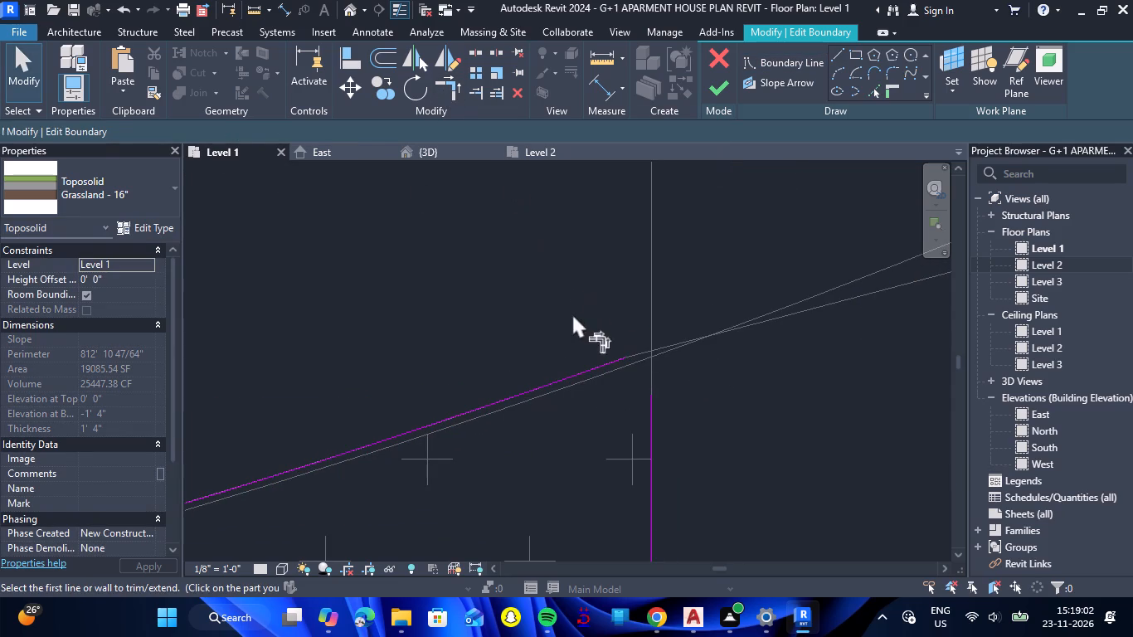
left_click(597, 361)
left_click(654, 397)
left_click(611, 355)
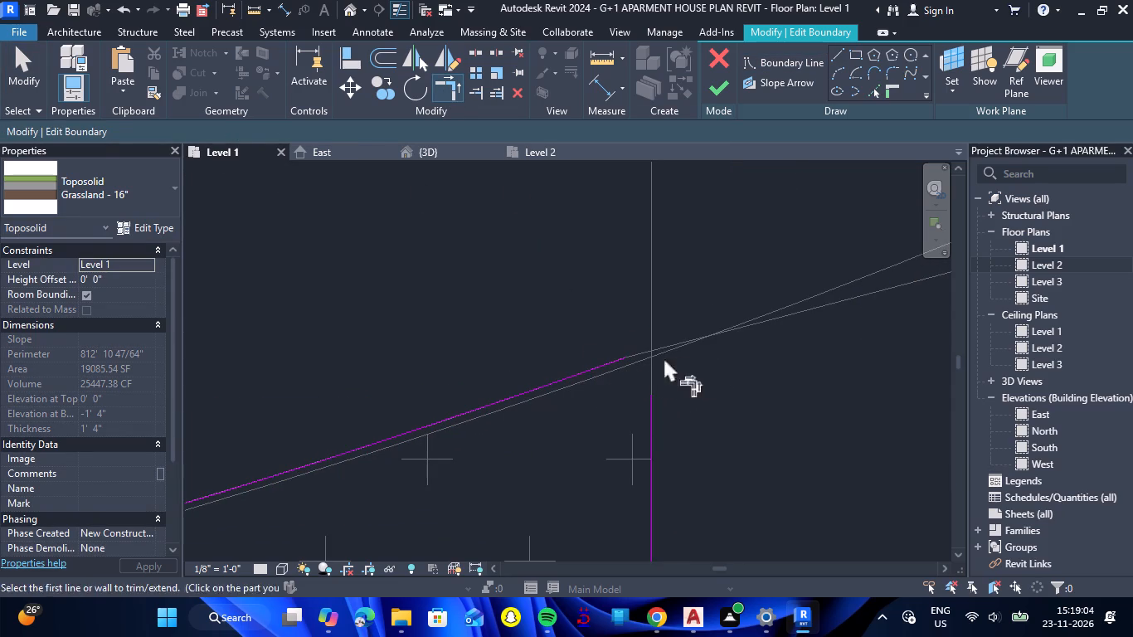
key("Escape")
Extend the strip's east boundary line north to the canal's south edge, making it about 14' 6" long.
left_click(648, 411)
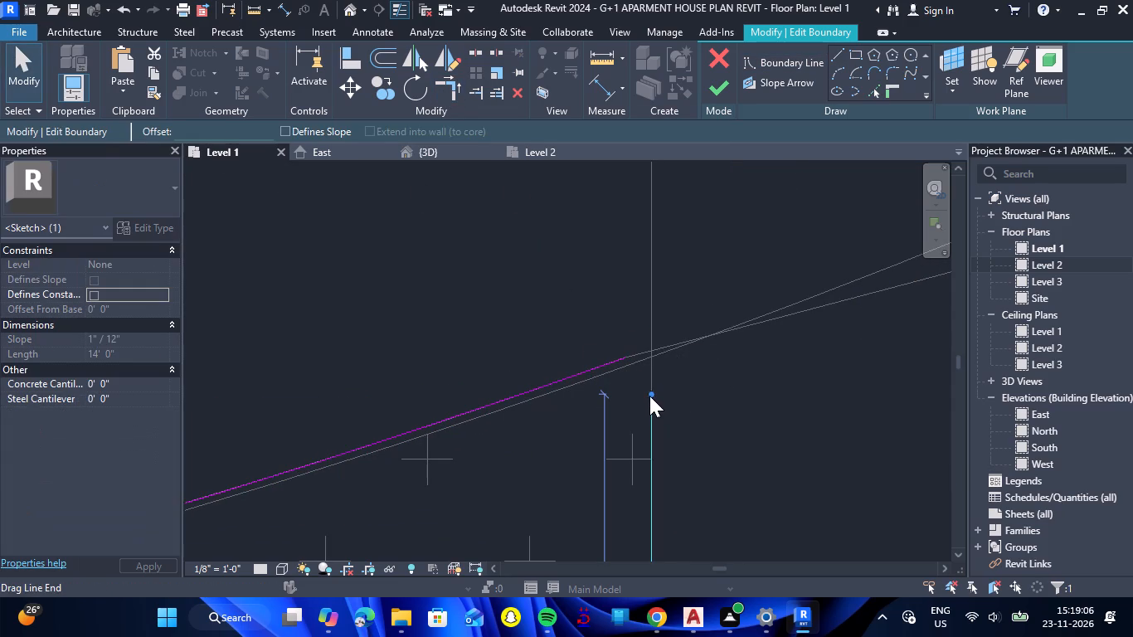
left_click_drag(649, 391, 653, 344)
scroll(663, 347, "up", 6)
key("Escape")
scroll(644, 352, "up", 5)
left_click(629, 367)
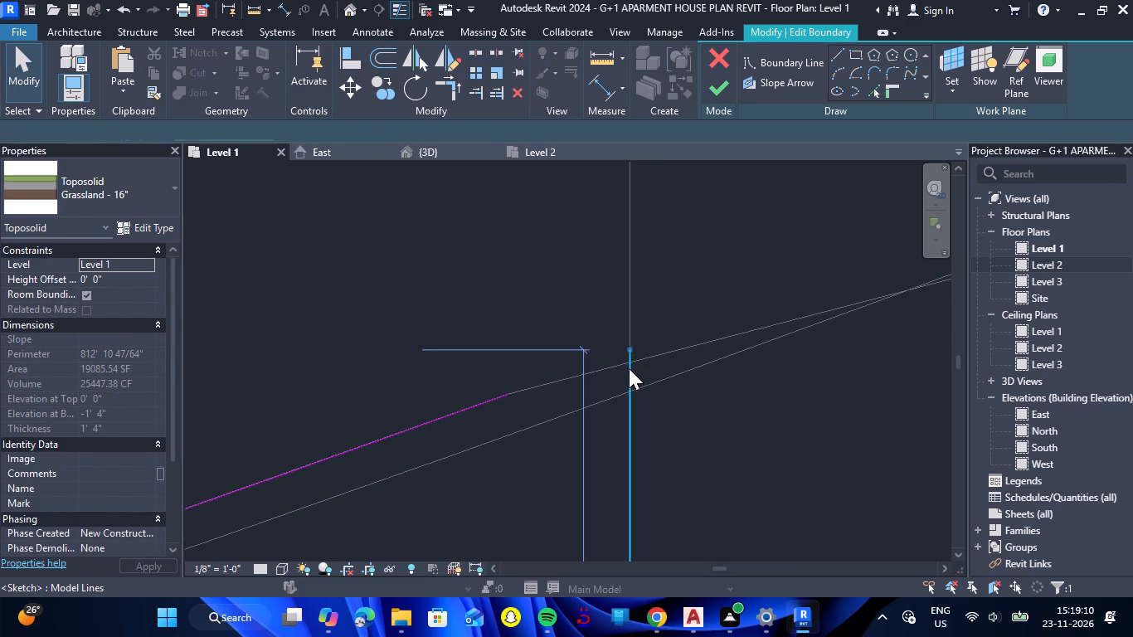
left_click_drag(629, 348, 625, 366)
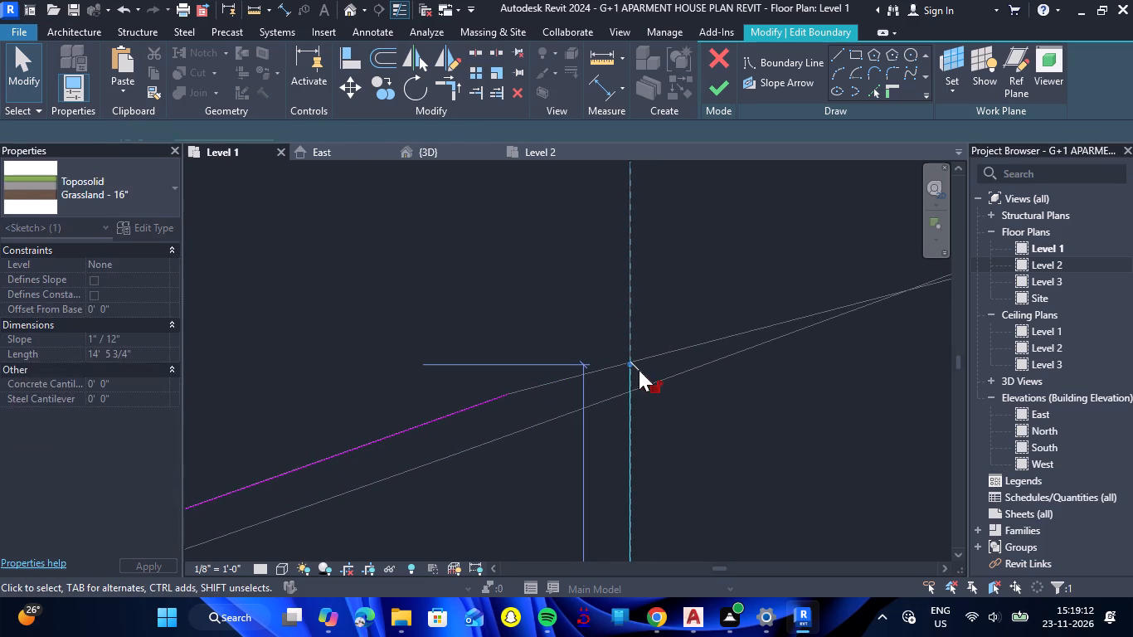
Draw a short boundary line from the east end of the canal's south edge line to the east boundary line's top end.
left_click(835, 61)
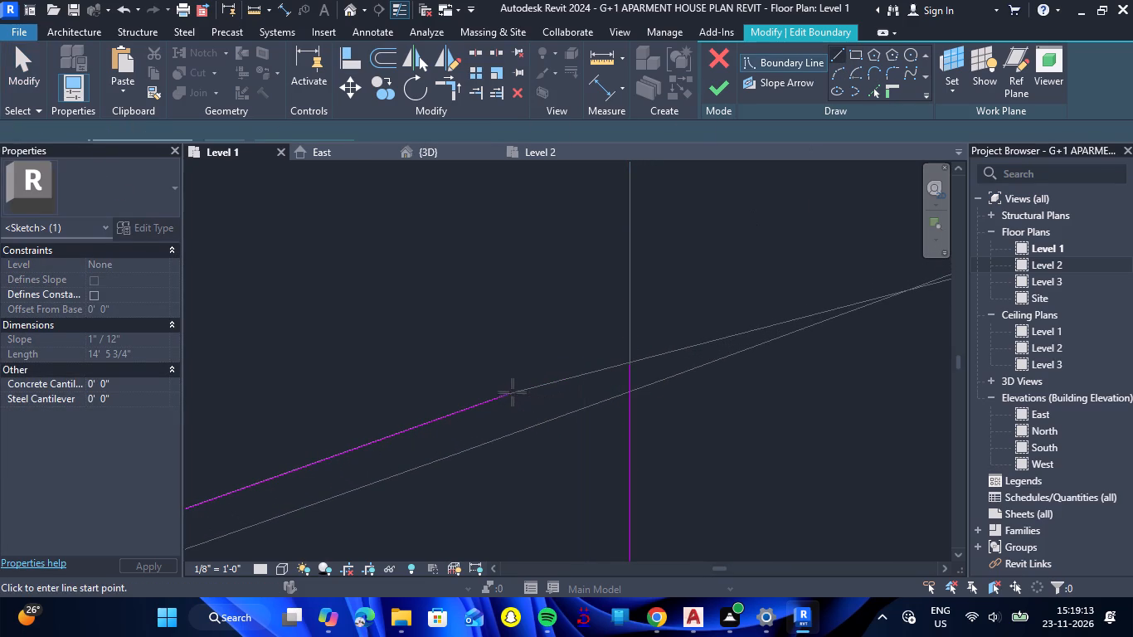
left_click(510, 394)
left_click(633, 362)
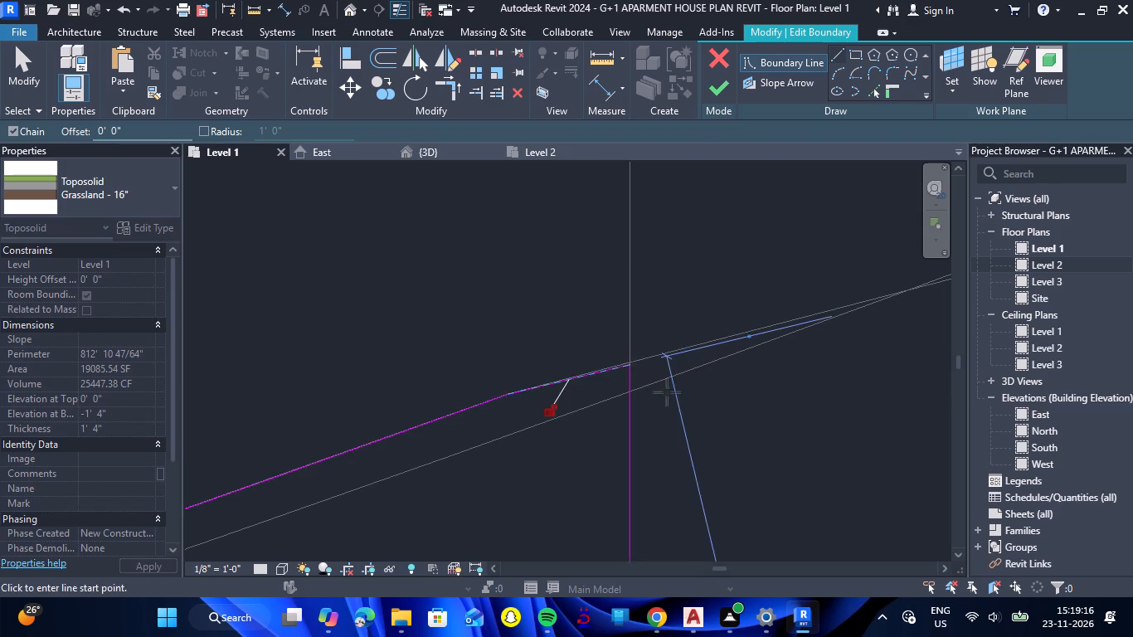
key("Escape")
Finish the Grassland - 16" toposolid sketch and deselect the toposolid.
left_click(716, 97)
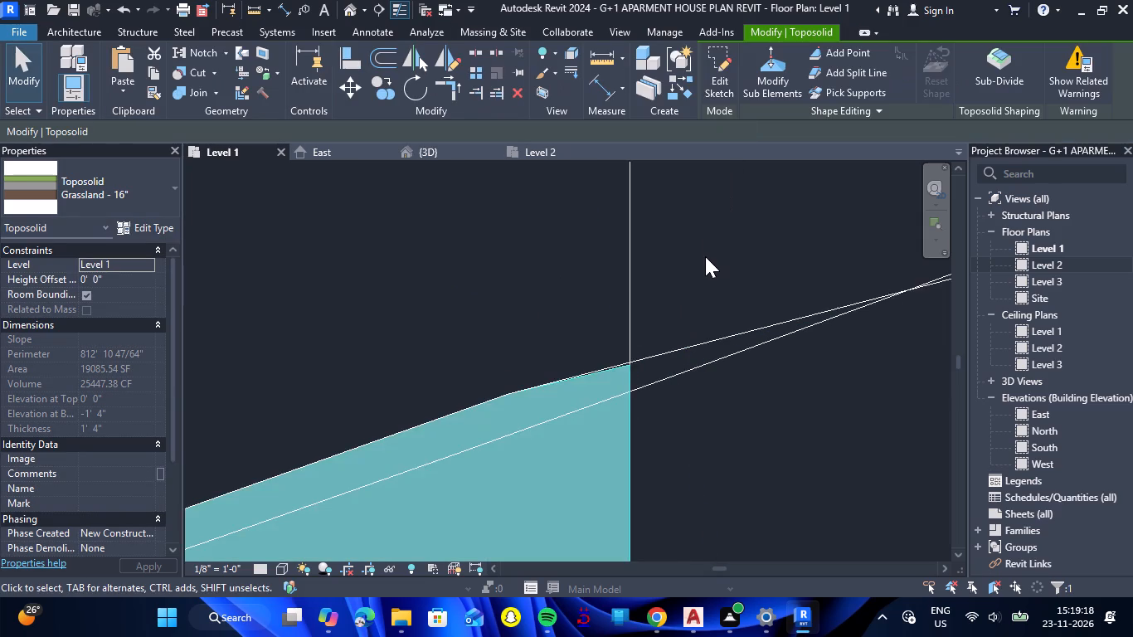
scroll(705, 256, "down", 20)
scroll(705, 256, "down", 16)
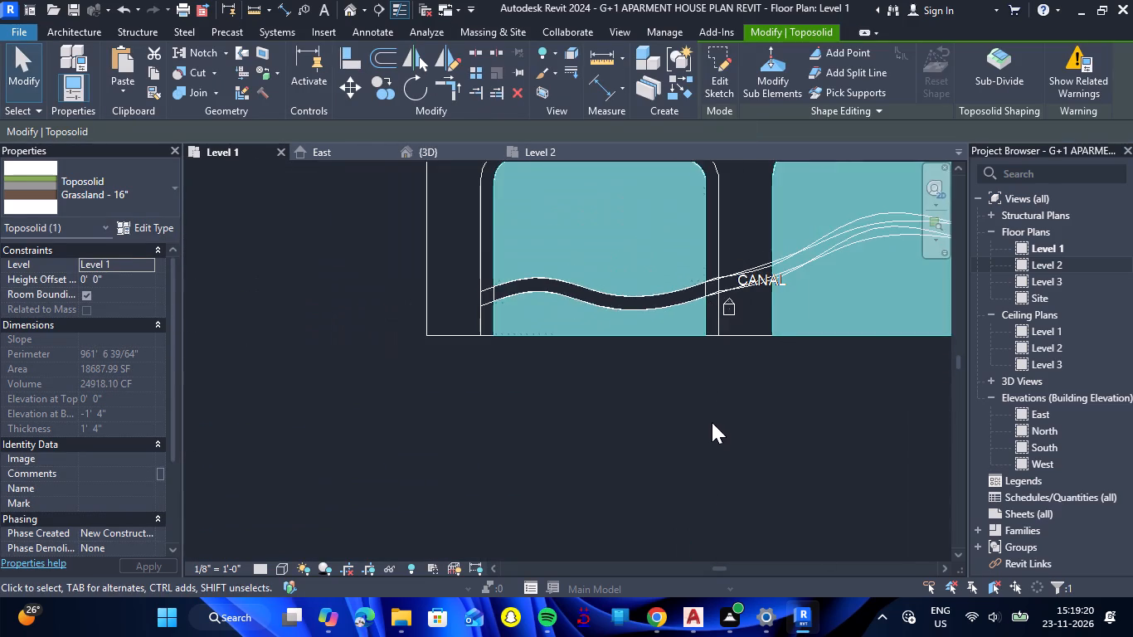
left_click(710, 422)
Examine the grassland toposolid and the canal running through it in the 3D view, and return to the Level 1 plan.
left_click(436, 158)
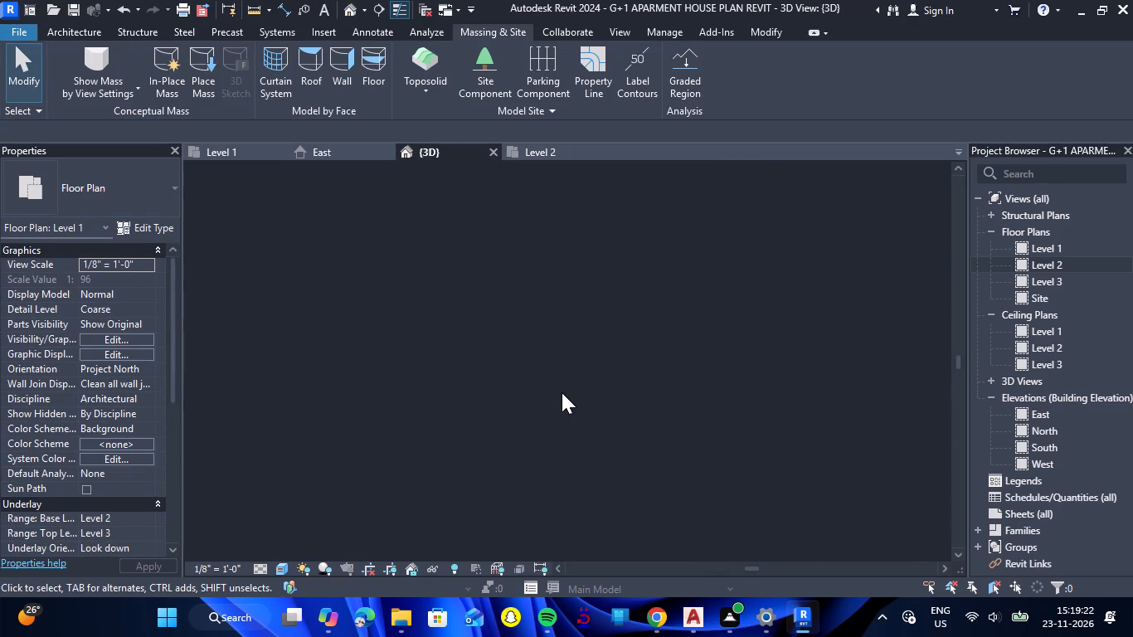
scroll(384, 464, "up", 8)
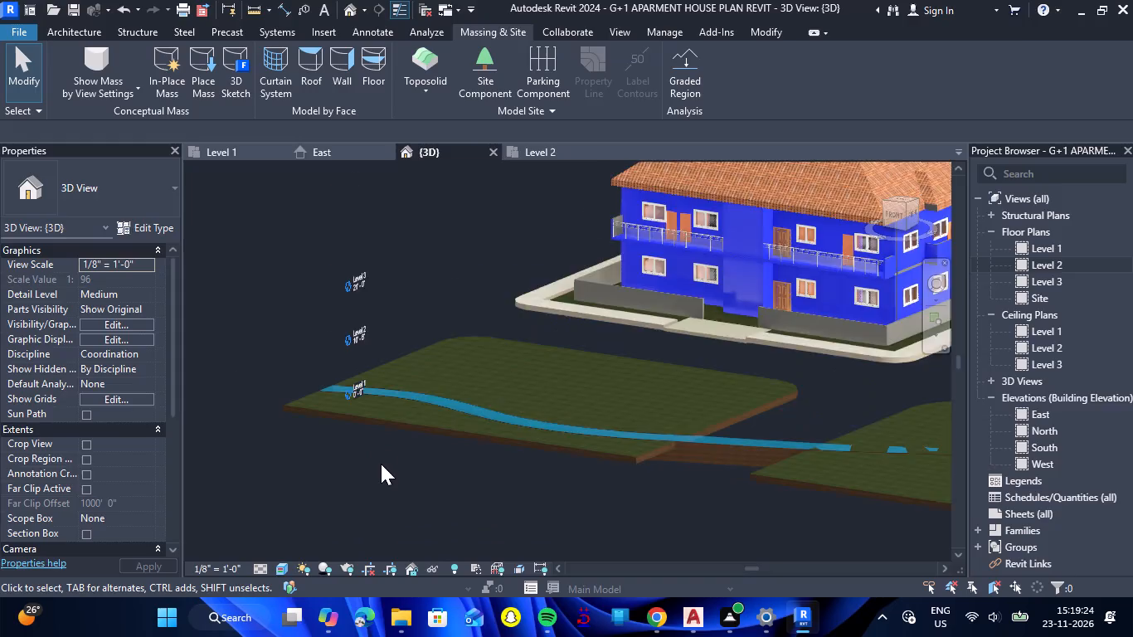
scroll(383, 461, "up", 3)
scroll(383, 461, "down", 4)
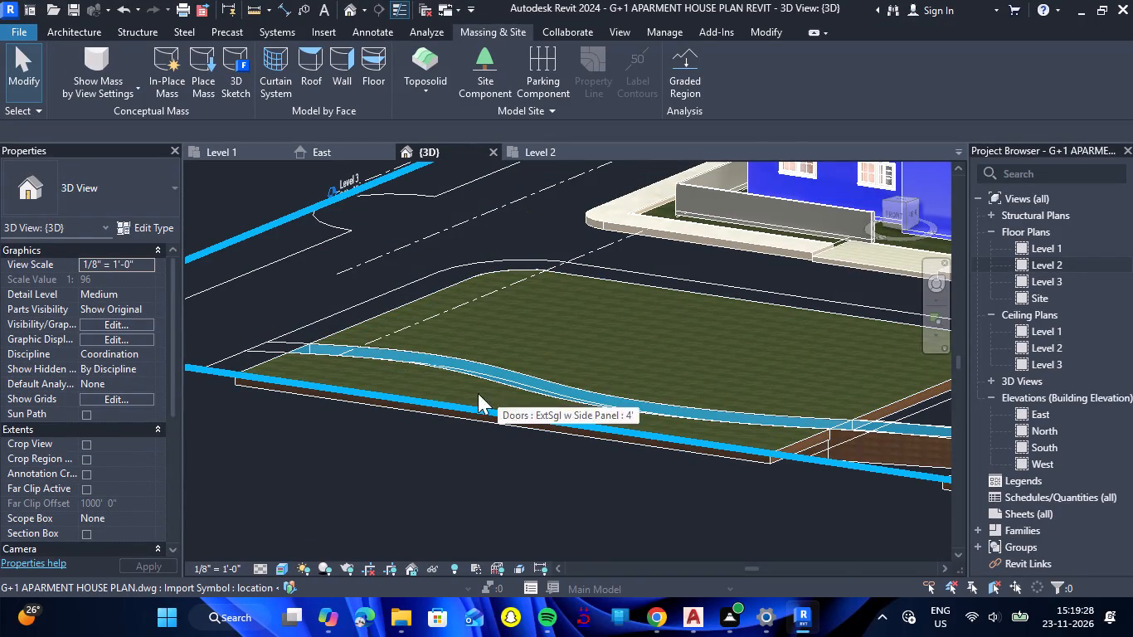
scroll(258, 440, "down", 4)
left_click(229, 149)
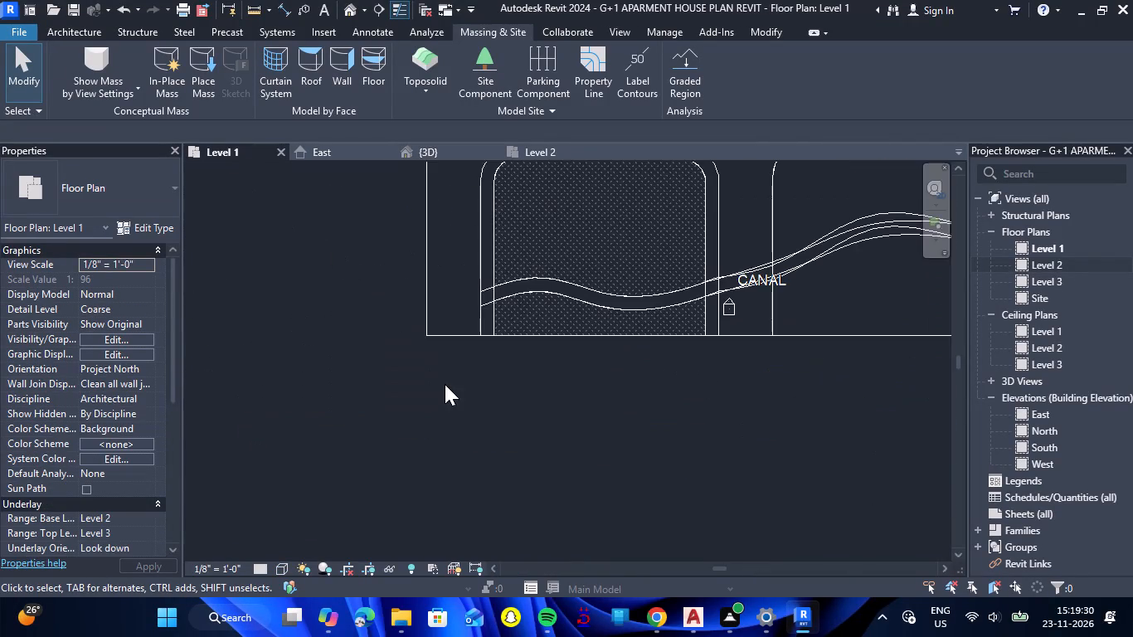
scroll(445, 384, "down", 6)
scroll(455, 212, "down", 3)
scroll(445, 192, "up", 4)
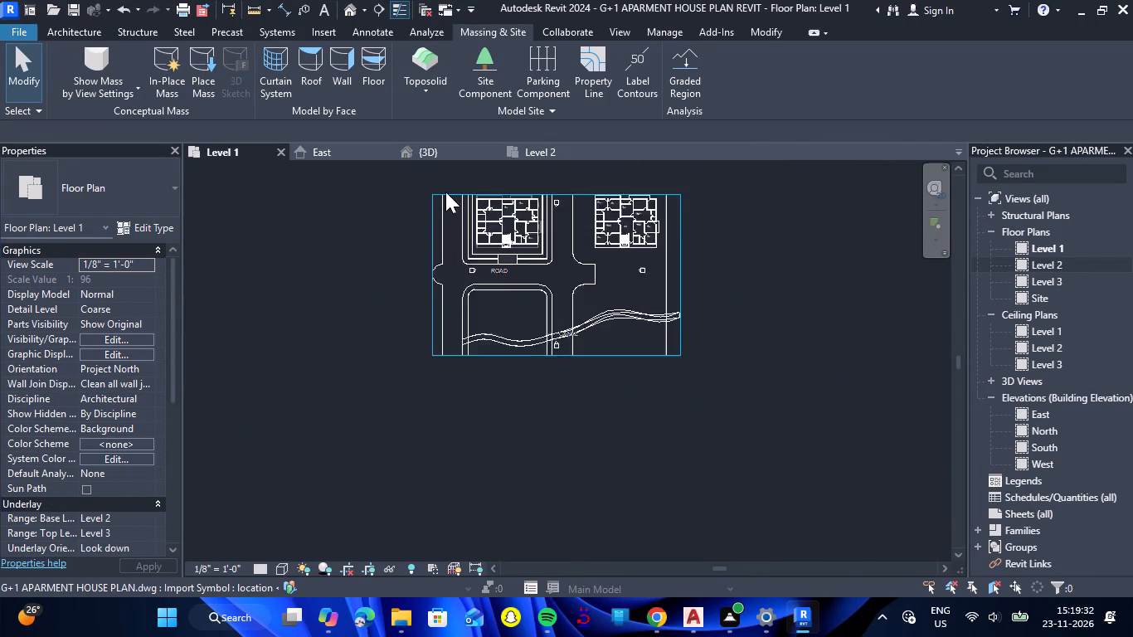
Start a Path - 8" Concrete toposolid on Level 1 and pick the west road's northern arm: west edge, north end and east edge.
scroll(445, 192, "up", 1)
left_click(428, 50)
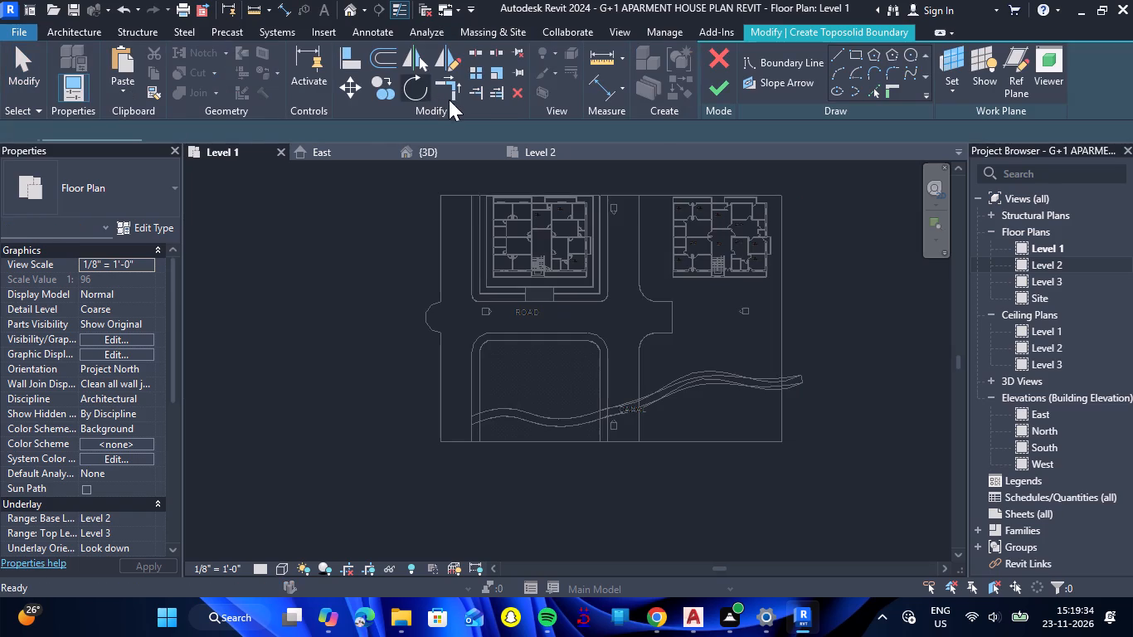
left_click(180, 193)
left_click(177, 191)
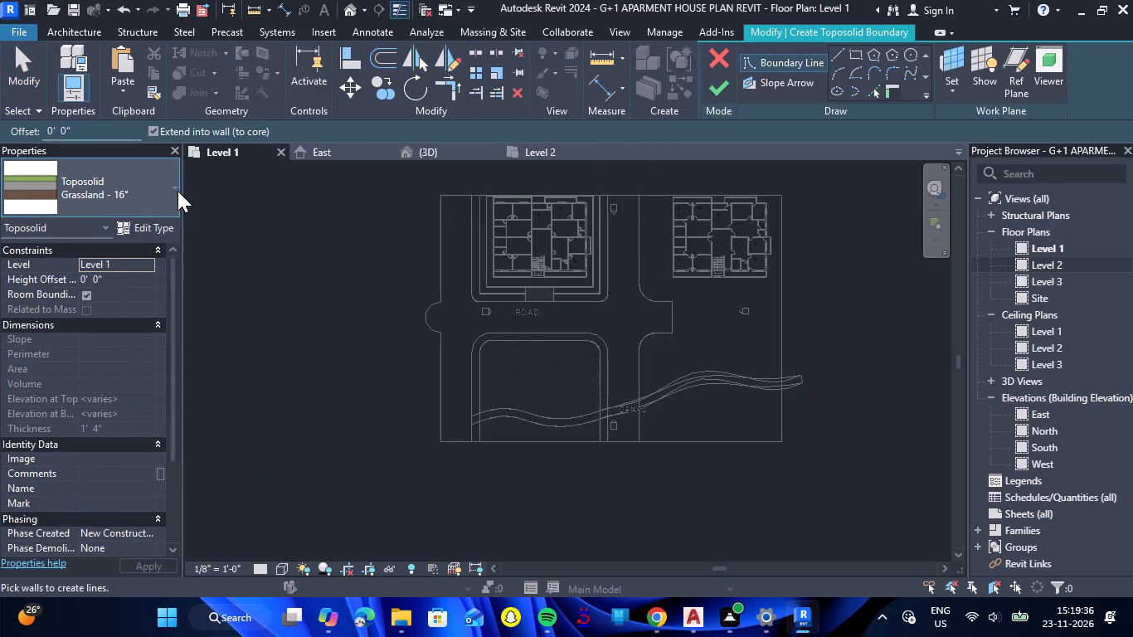
left_click(85, 349)
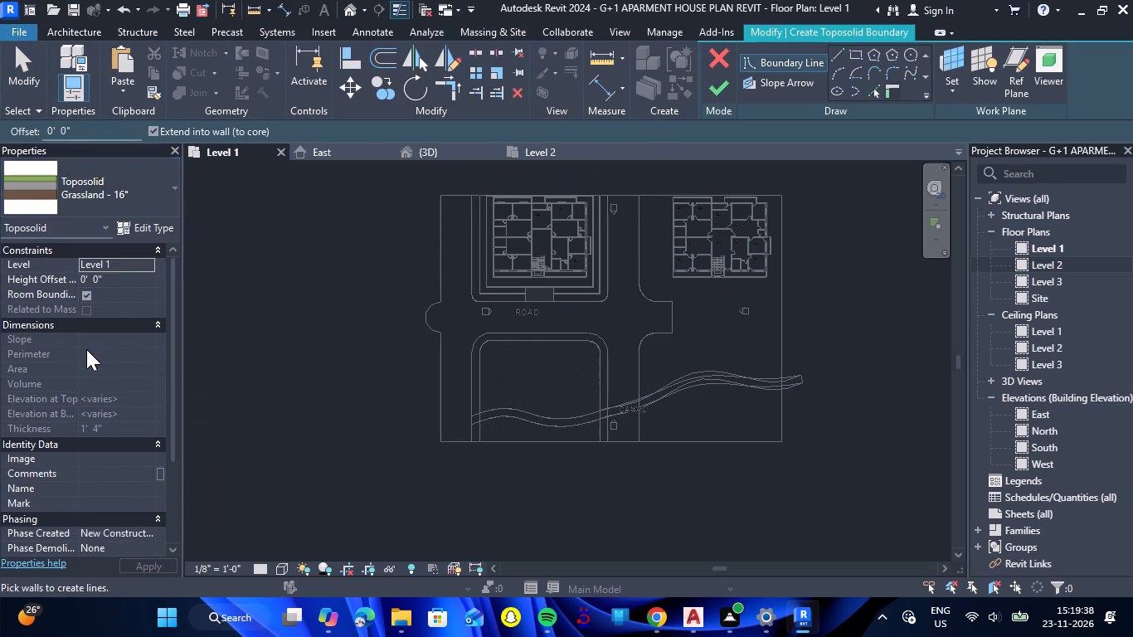
scroll(458, 192, "up", 4)
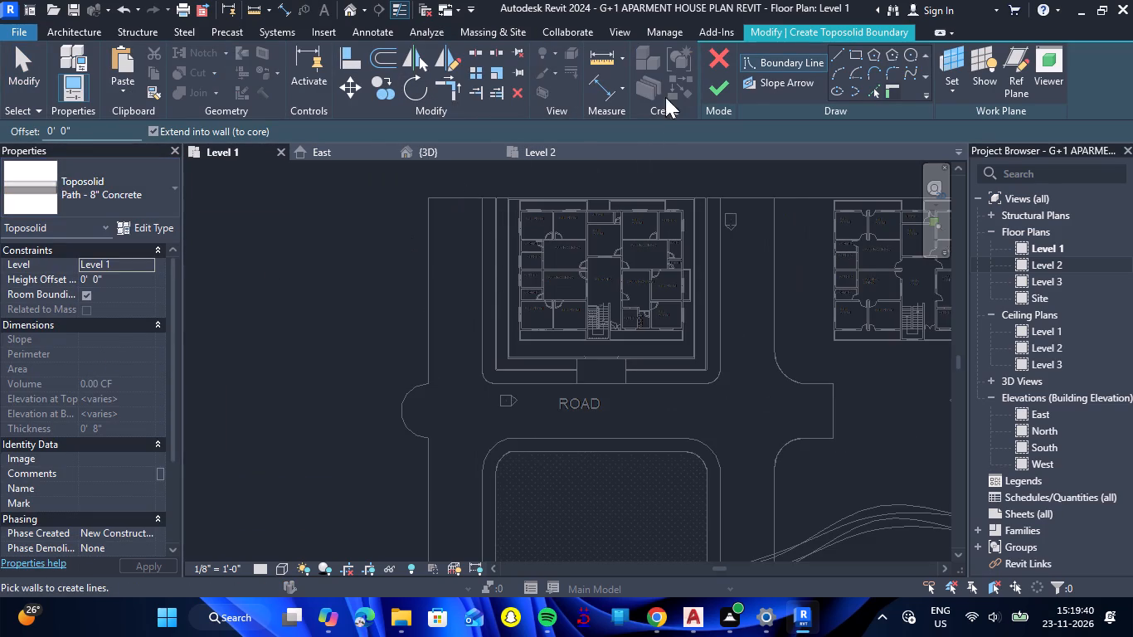
left_click(878, 93)
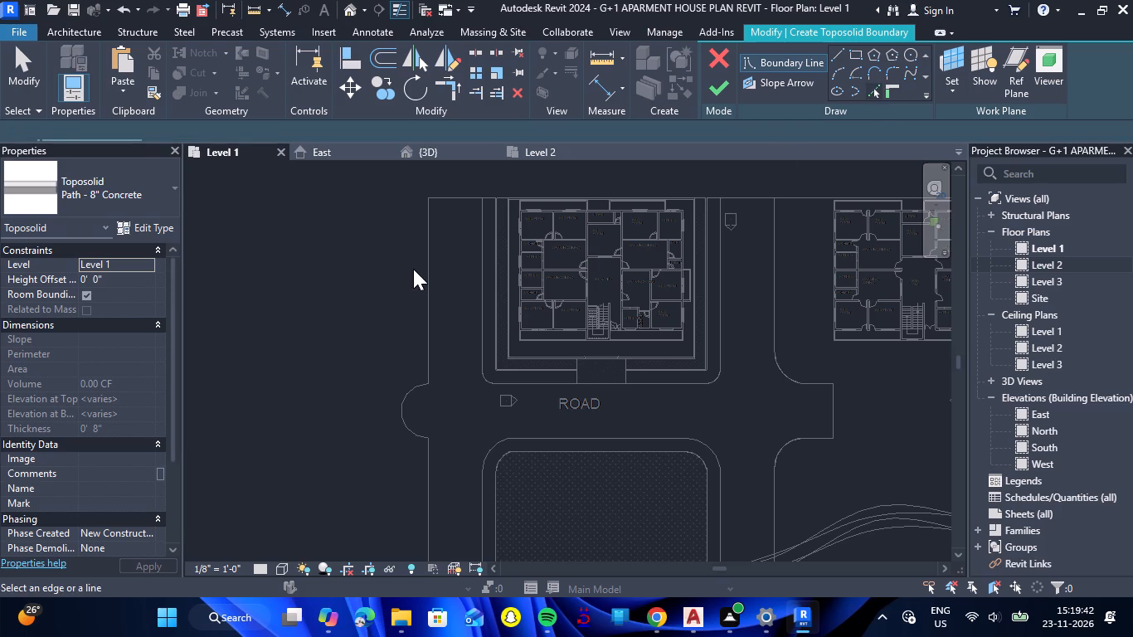
left_click(422, 262)
left_click(445, 197)
left_click(476, 264)
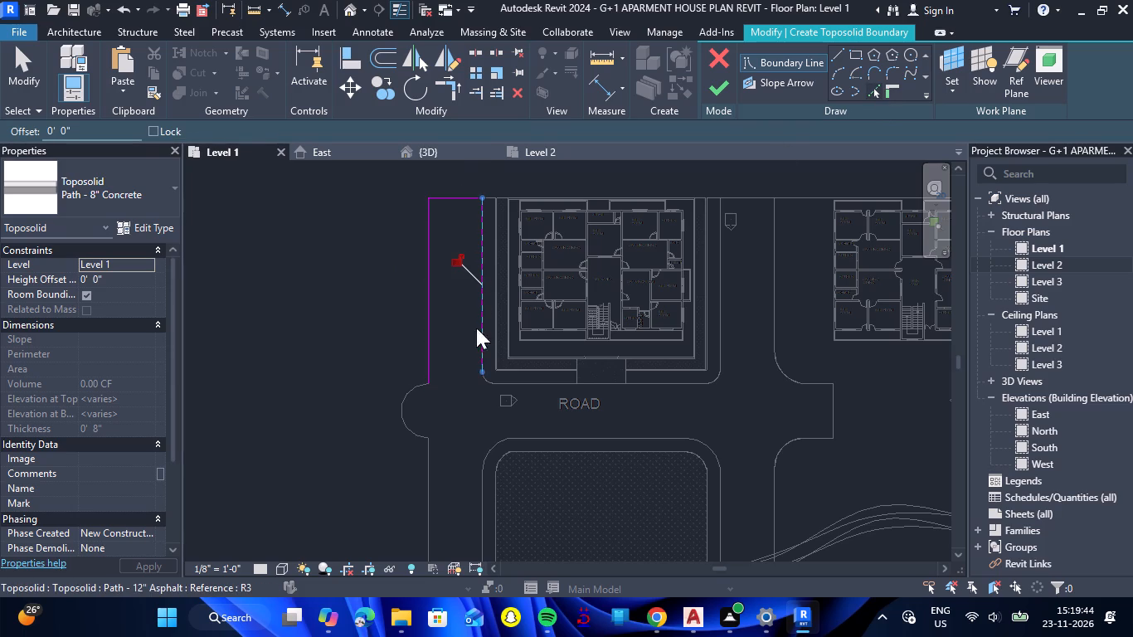
Pick boundary lines along the fenced apartment plot's south edge, rounded southeast corner and east edge.
left_click(486, 380)
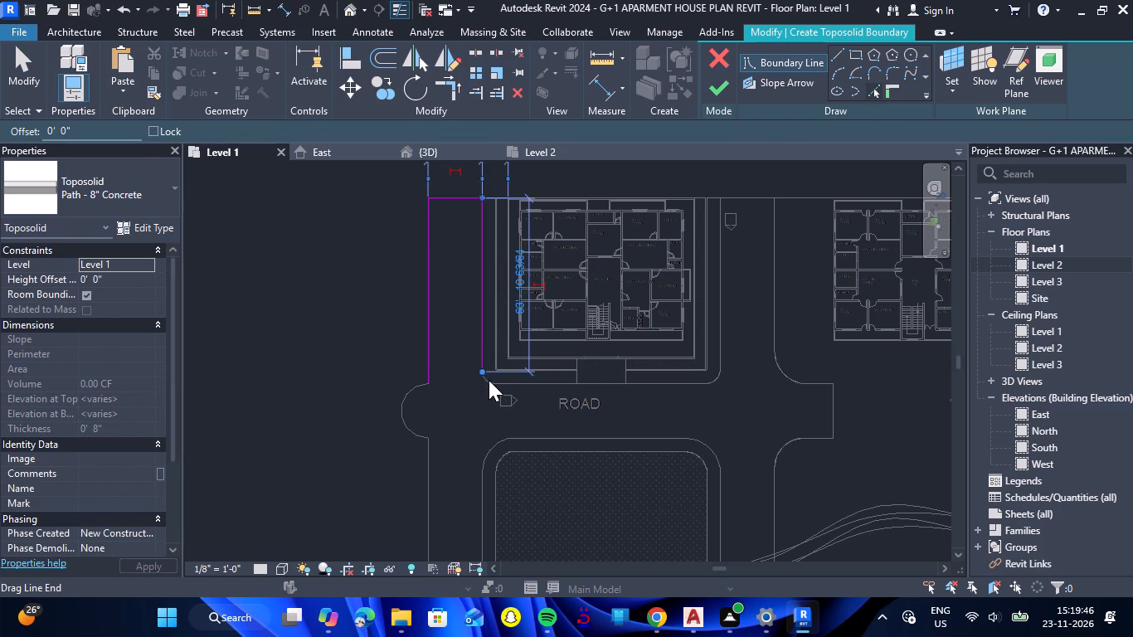
left_click(514, 386)
left_click(654, 385)
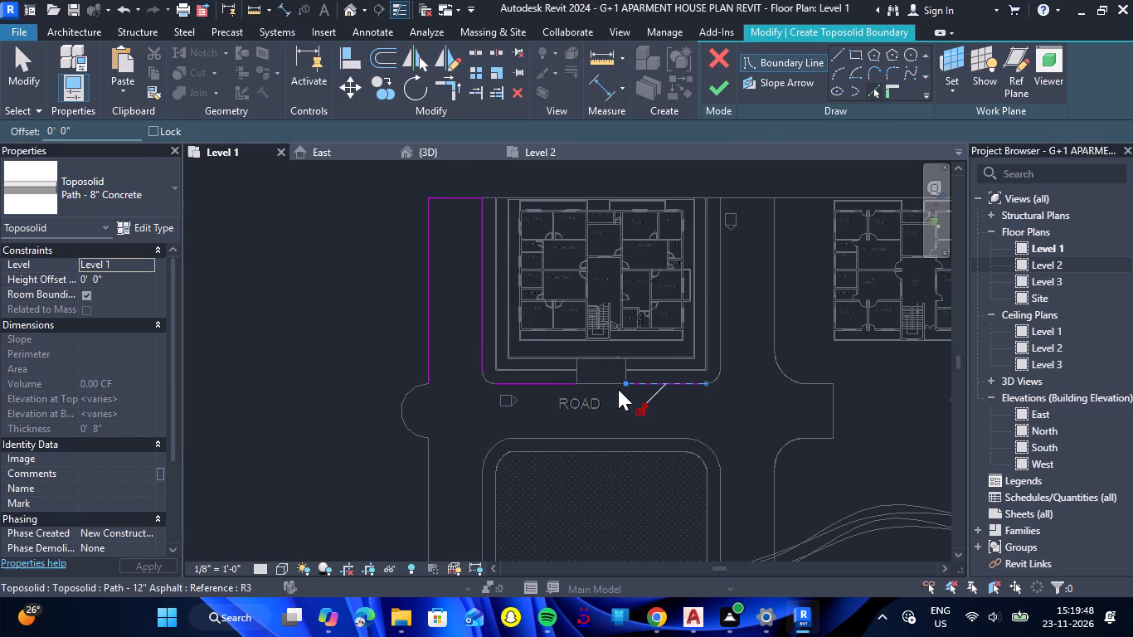
left_click(602, 383)
left_click(718, 382)
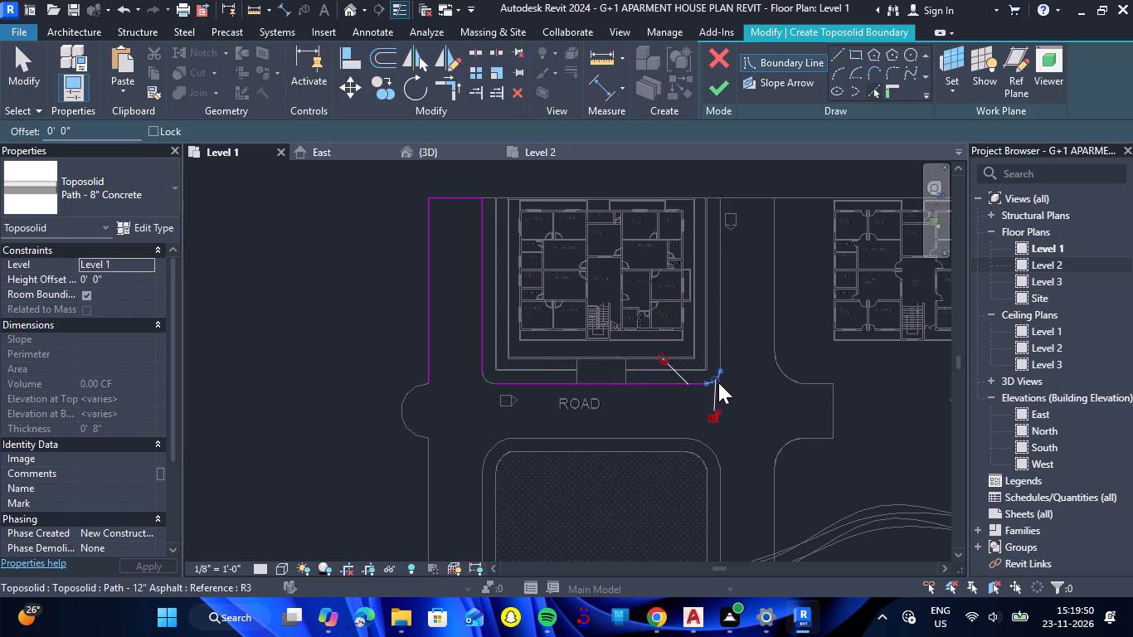
left_click(723, 348)
Pick the central road's north end and its whole east edge, including the rounded corners and short east stub.
left_click(751, 203)
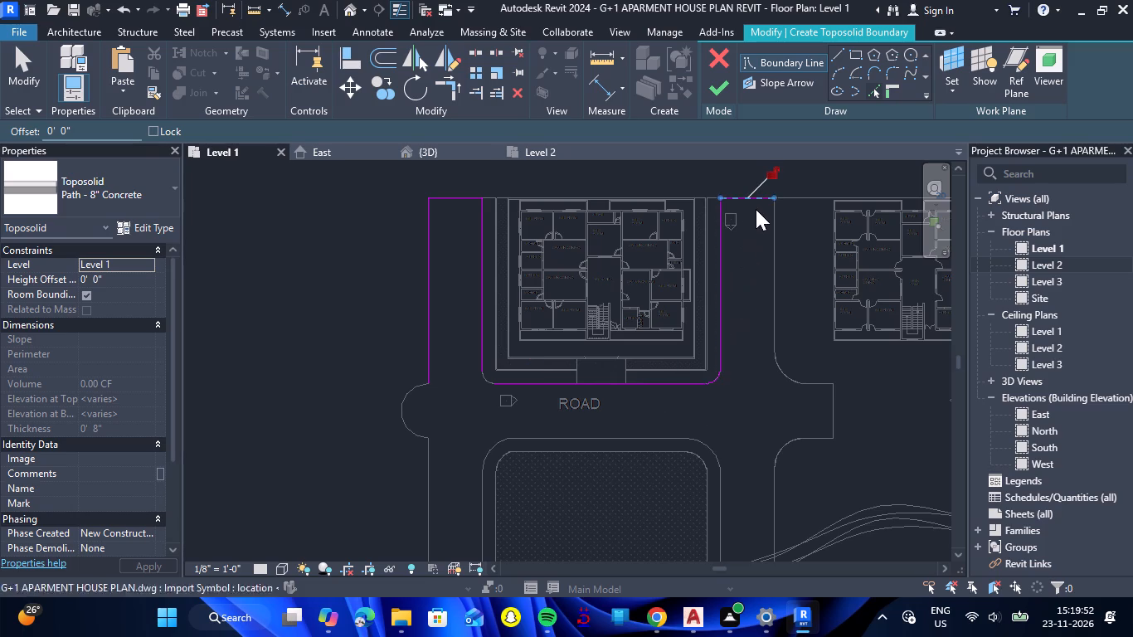
left_click(771, 261)
left_click(787, 372)
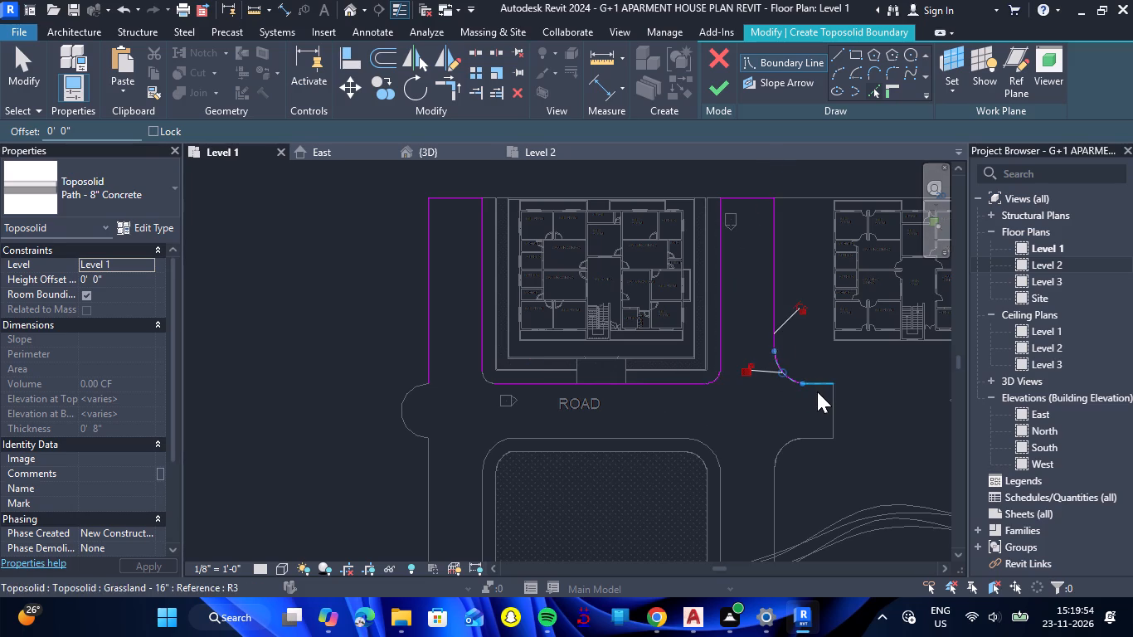
left_click(817, 391)
left_click(819, 381)
left_click(834, 414)
left_click(813, 435)
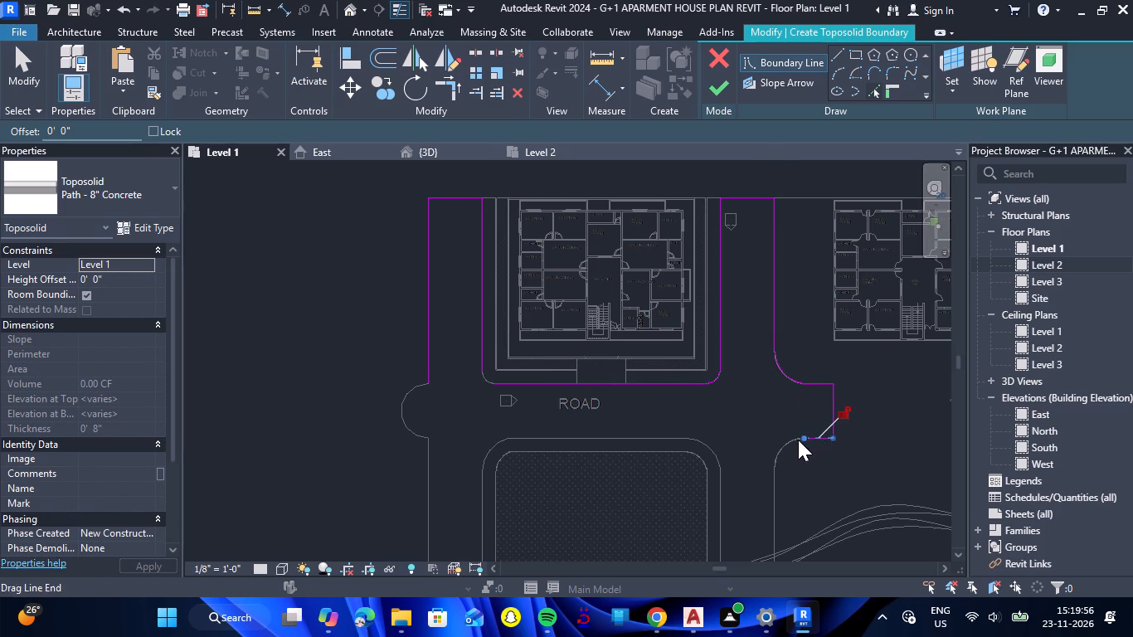
left_click(783, 444)
left_click(773, 482)
Pick the central road's south end and both segments of its west edge below and above the canal's south edge.
scroll(715, 320, "down", 5)
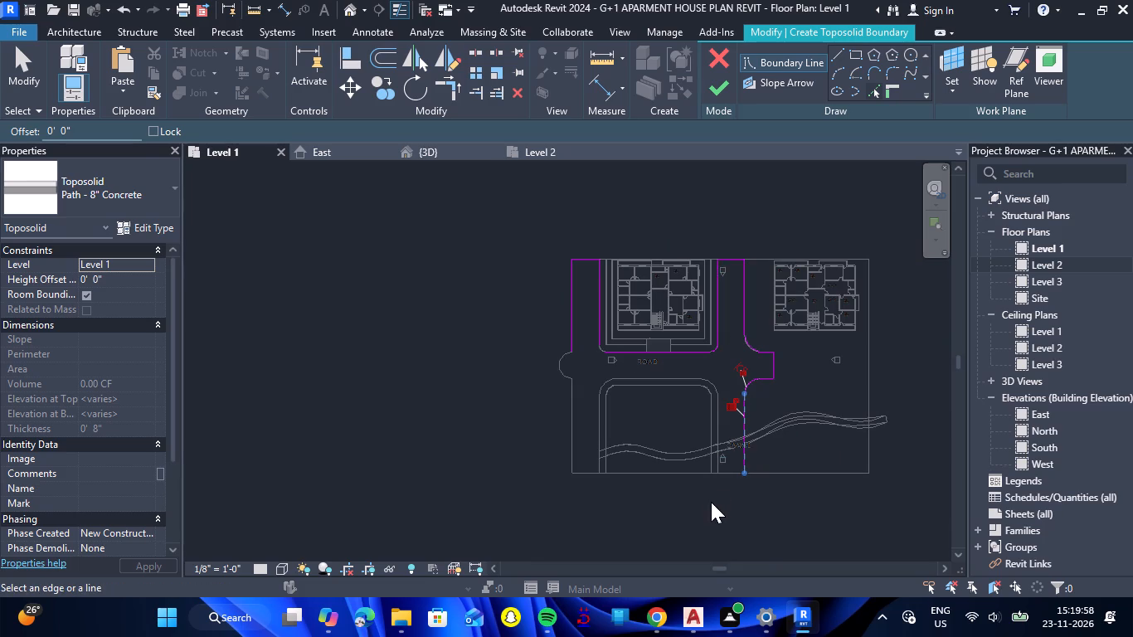
scroll(726, 494, "up", 5)
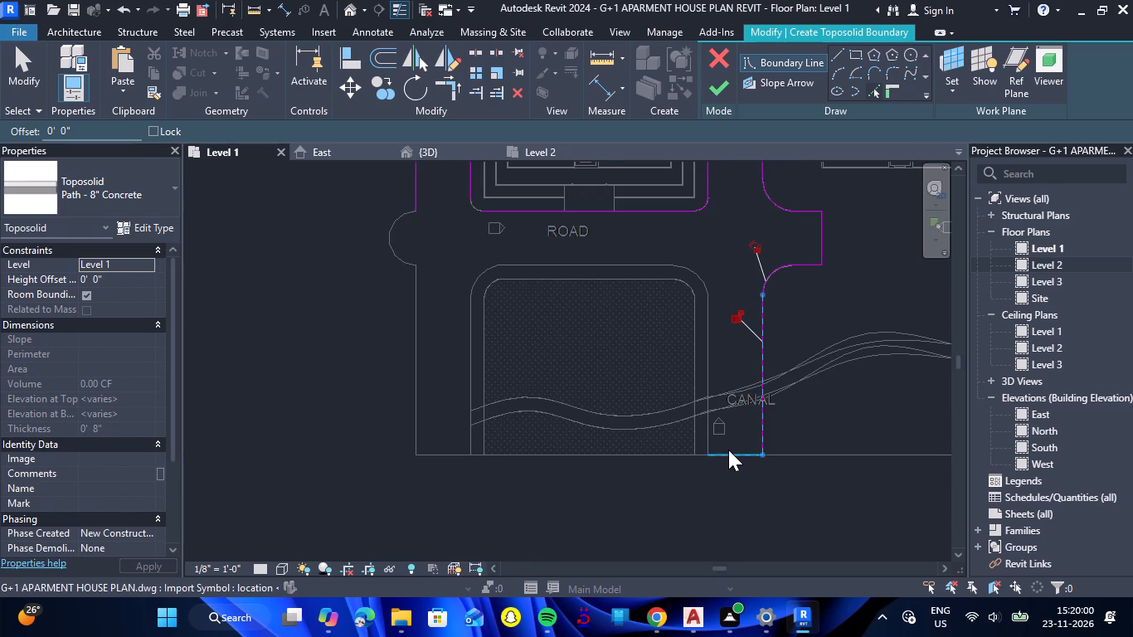
scroll(728, 450, "up", 6)
left_click(732, 459)
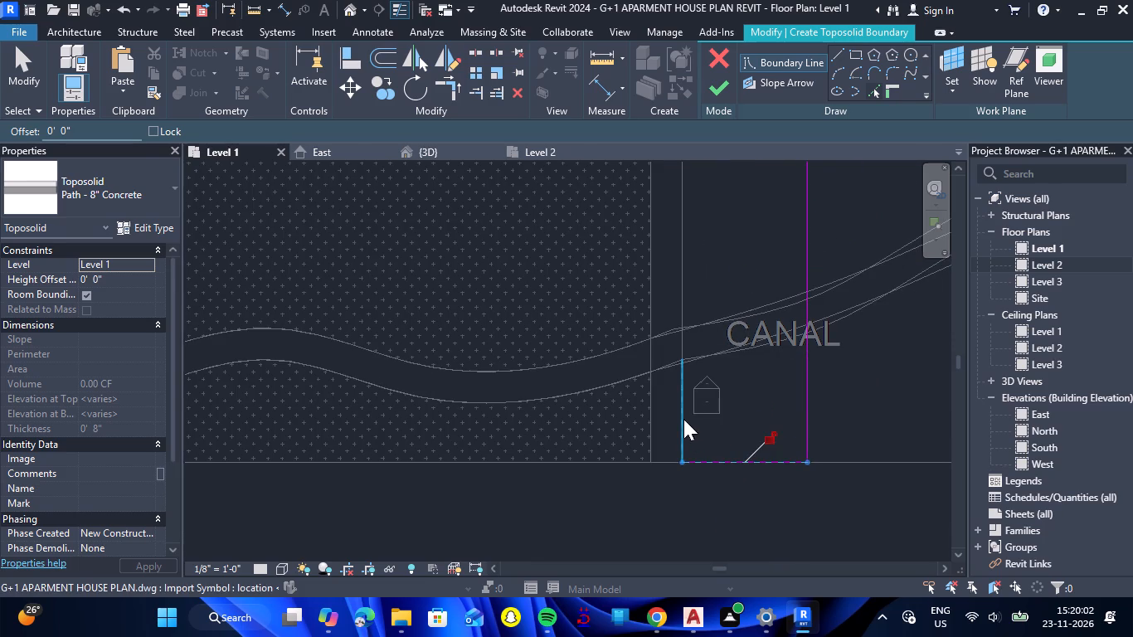
left_click(683, 419)
left_click(680, 304)
Pick the rounded northeast corner, north edge, northwest corner and full west edge of the grass block south of the road.
scroll(731, 458, "down", 7)
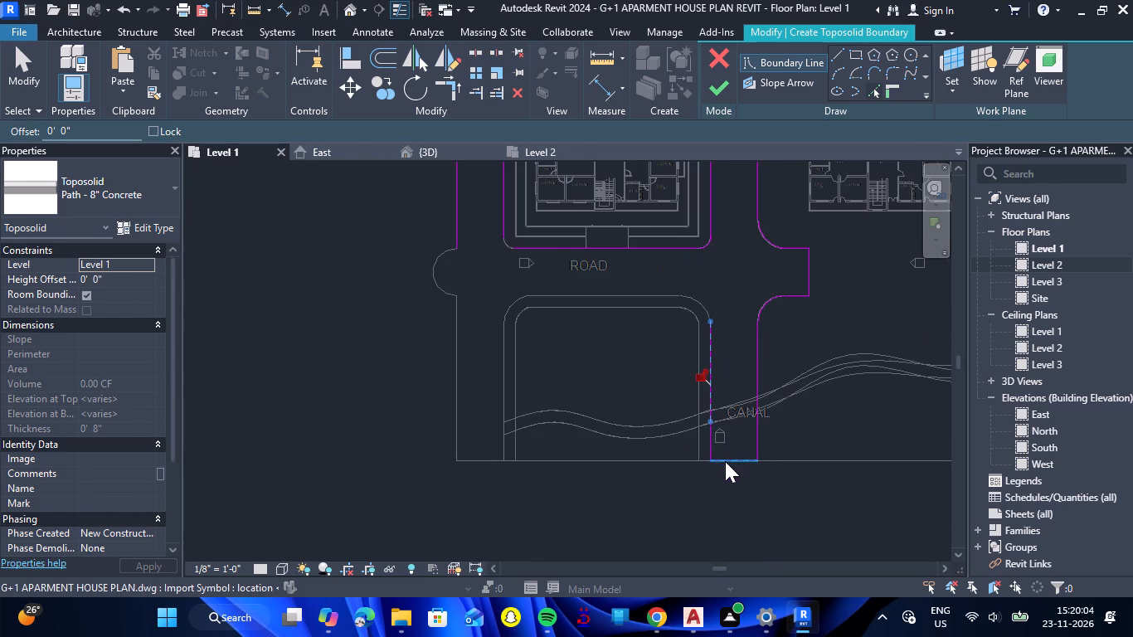
scroll(698, 287, "up", 6)
left_click(702, 318)
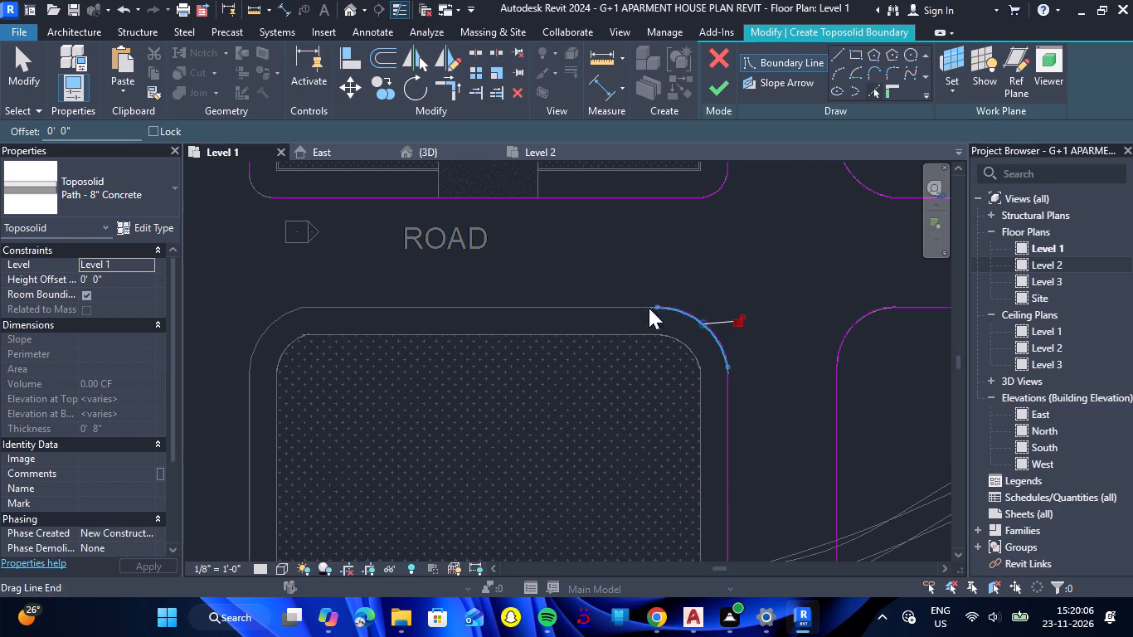
left_click(611, 304)
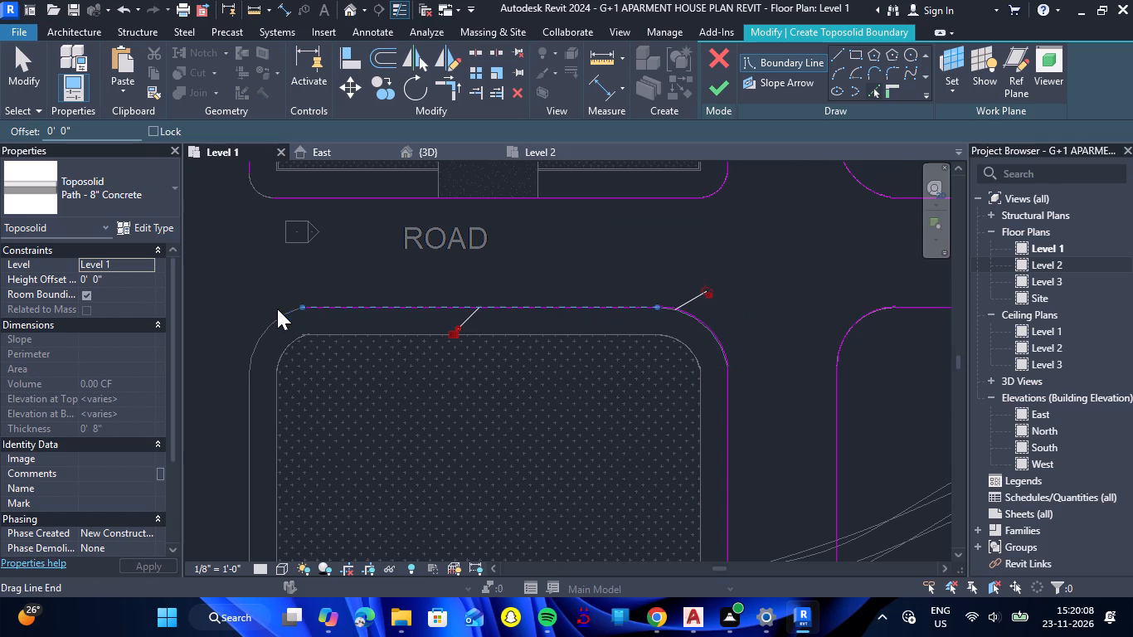
left_click(276, 312)
left_click(245, 410)
scroll(357, 280, "down", 6)
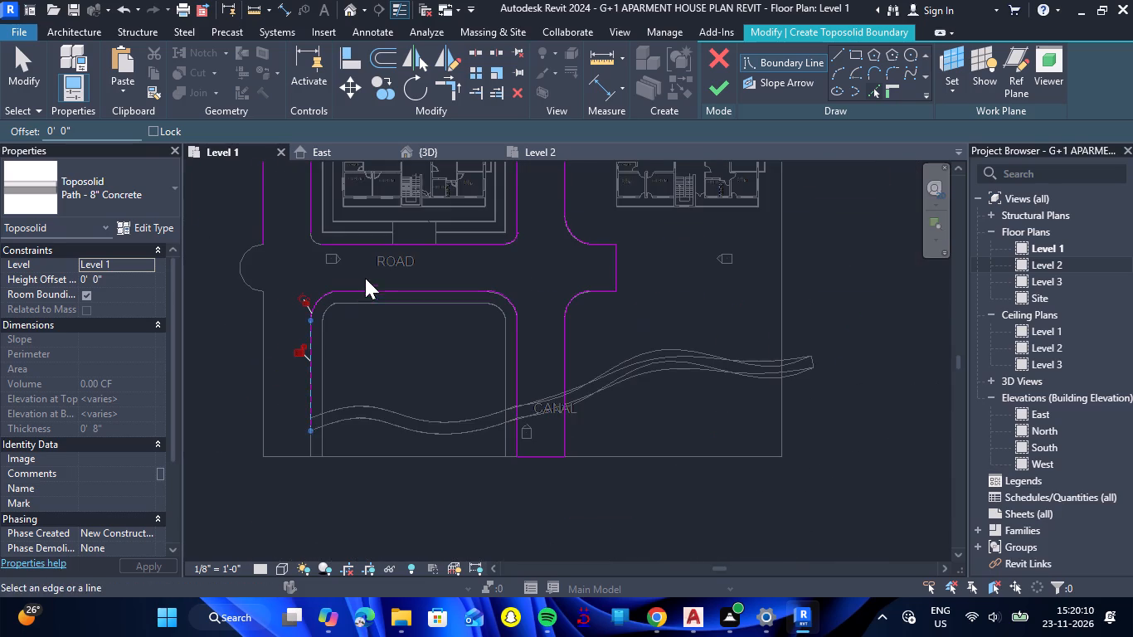
scroll(292, 465, "up", 5)
left_click(330, 421)
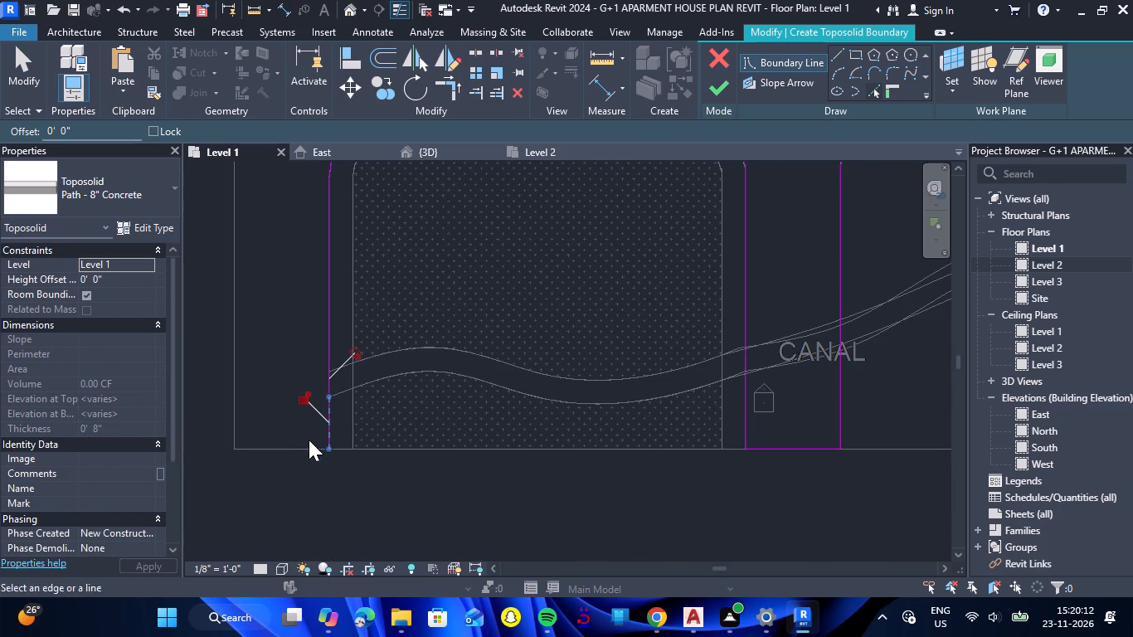
Pick the west road's south end, southern west edge and semicircular bulge, and try to finish the toposolid sketch.
left_click(295, 444)
left_click(234, 391)
scroll(294, 406, "down", 6)
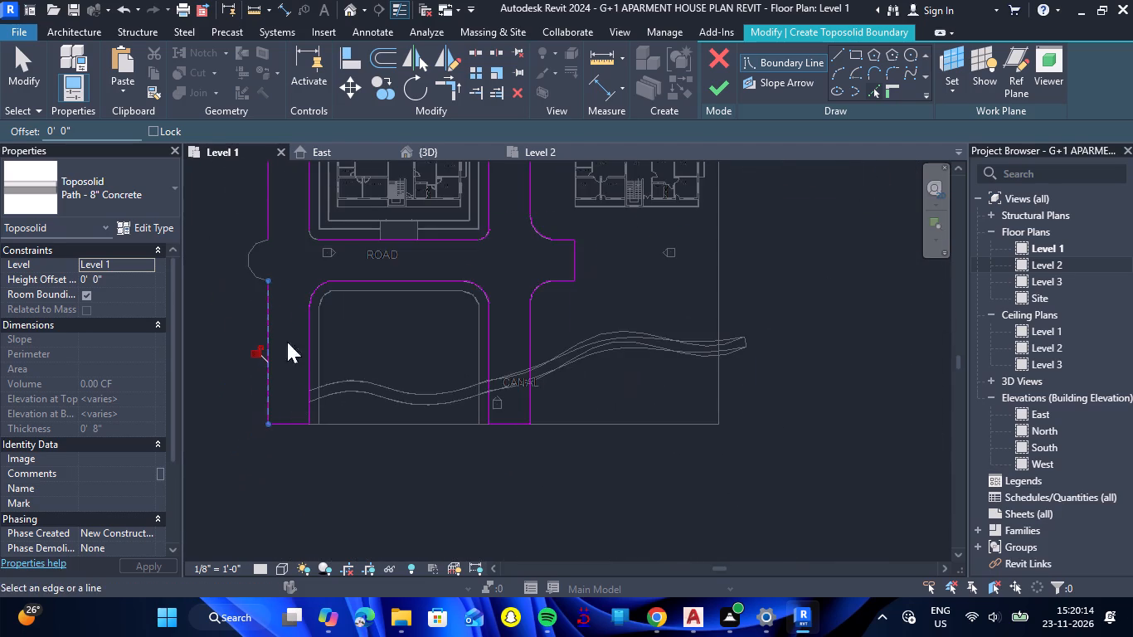
scroll(239, 226, "up", 5)
left_click(264, 267)
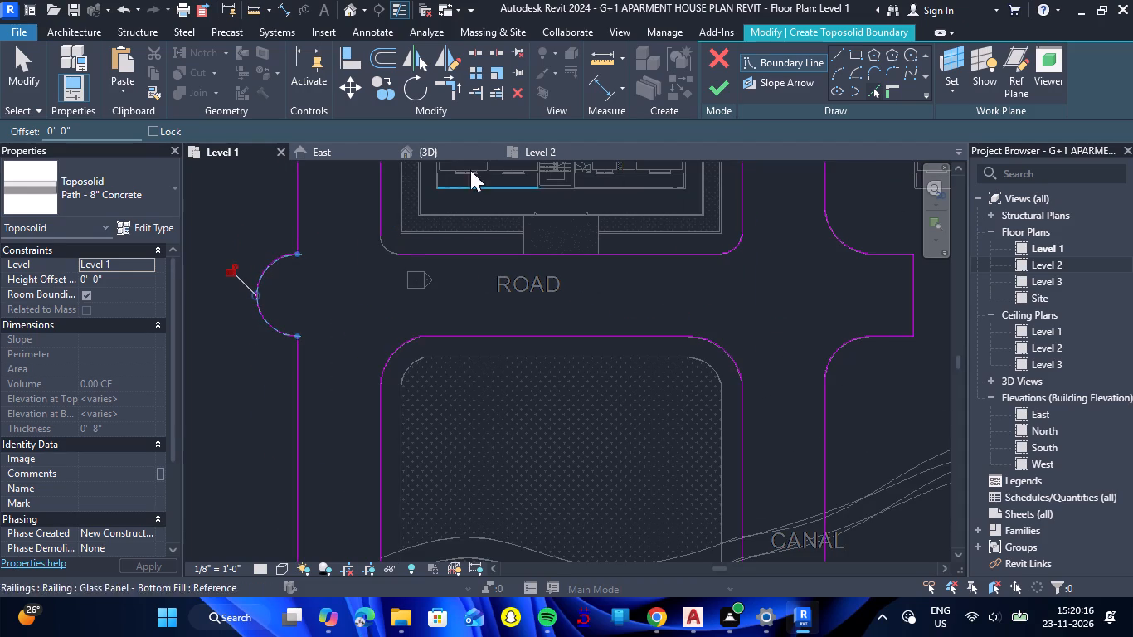
left_click(725, 100)
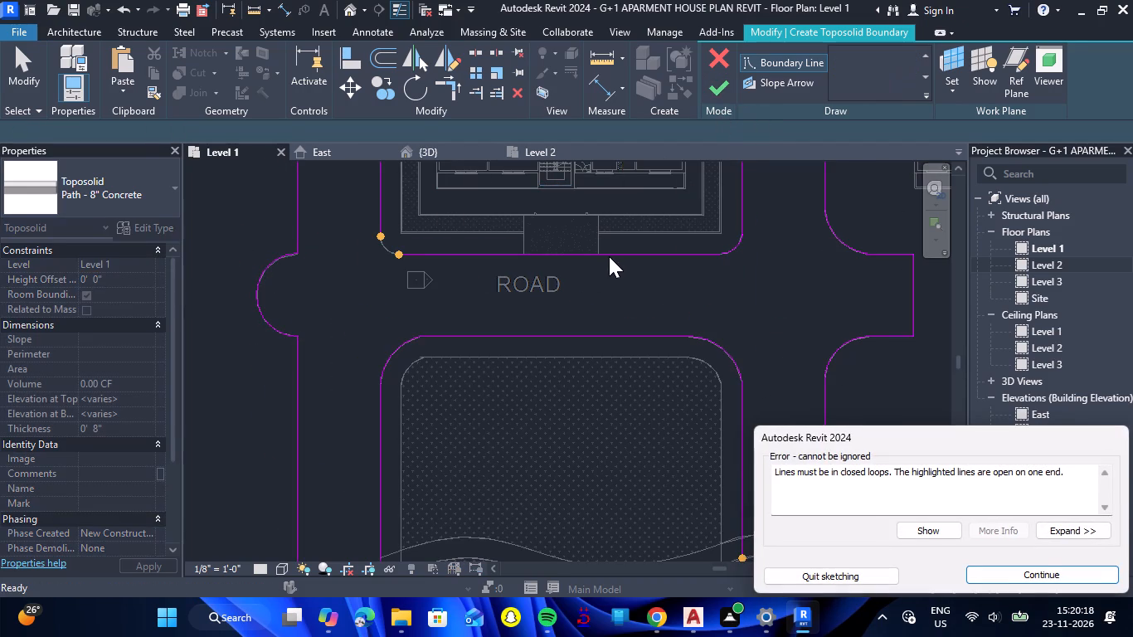
Add the missing boundary arc at the apartment plot's rounded southwest corner and try to finish the sketch.
scroll(669, 331, "down", 6)
scroll(544, 287, "up", 4)
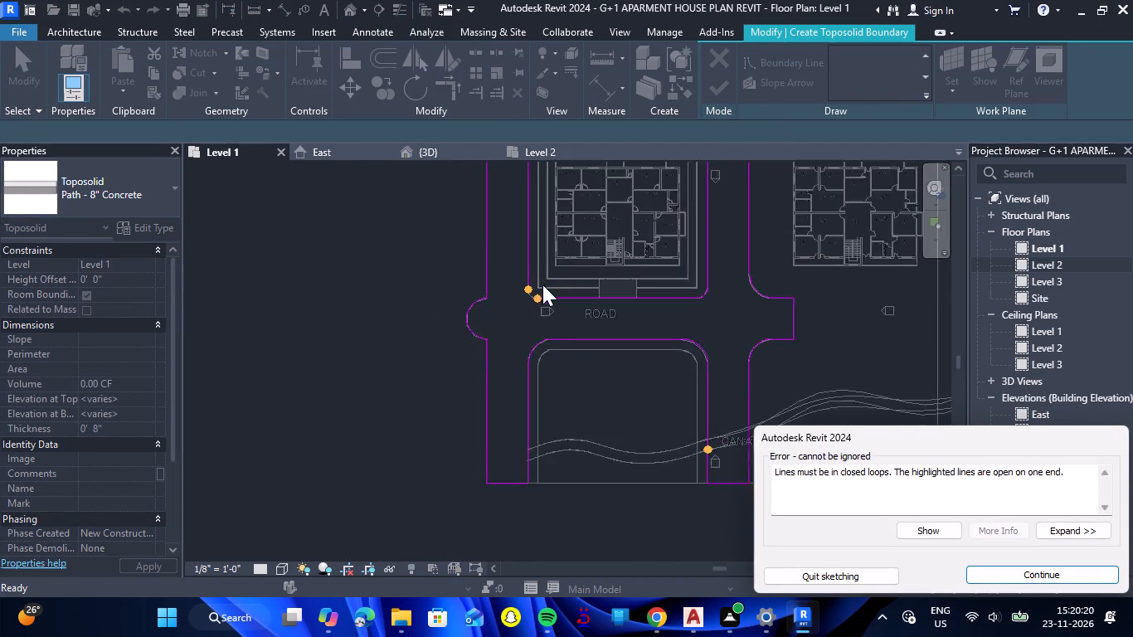
scroll(542, 284, "up", 4)
left_click(1086, 571)
scroll(533, 366, "up", 5)
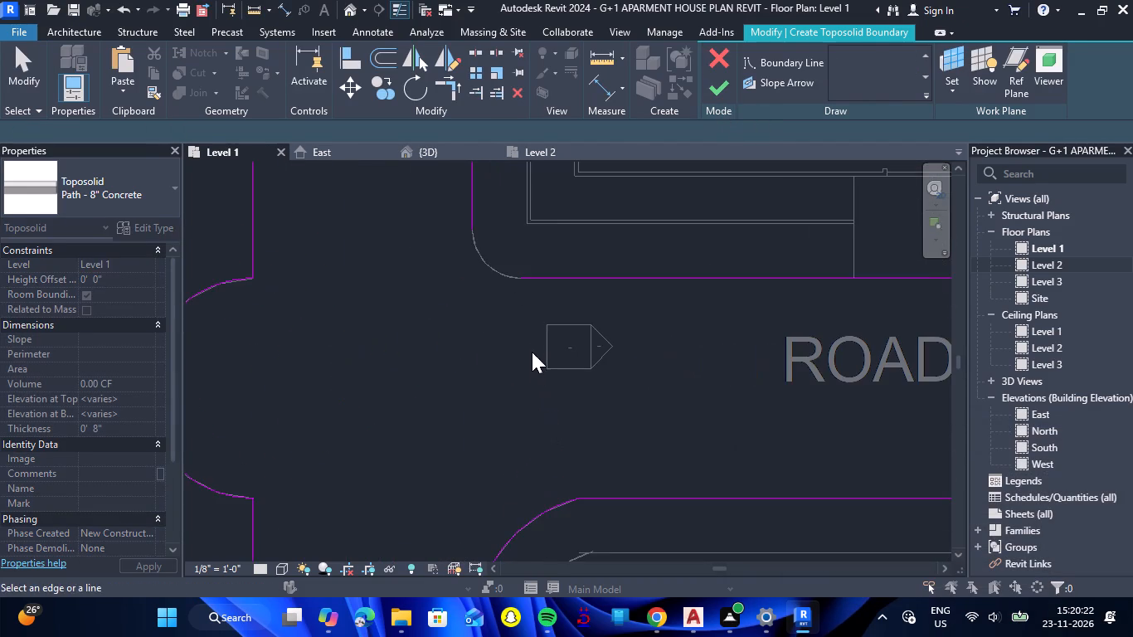
left_click(495, 270)
scroll(469, 278, "down", 10)
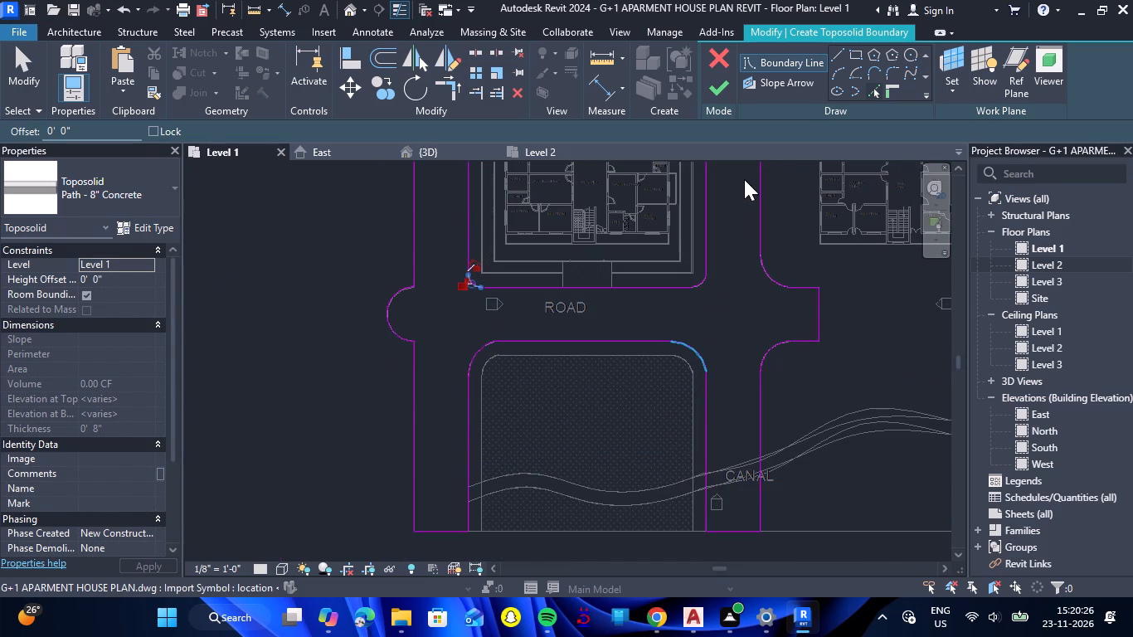
left_click(732, 97)
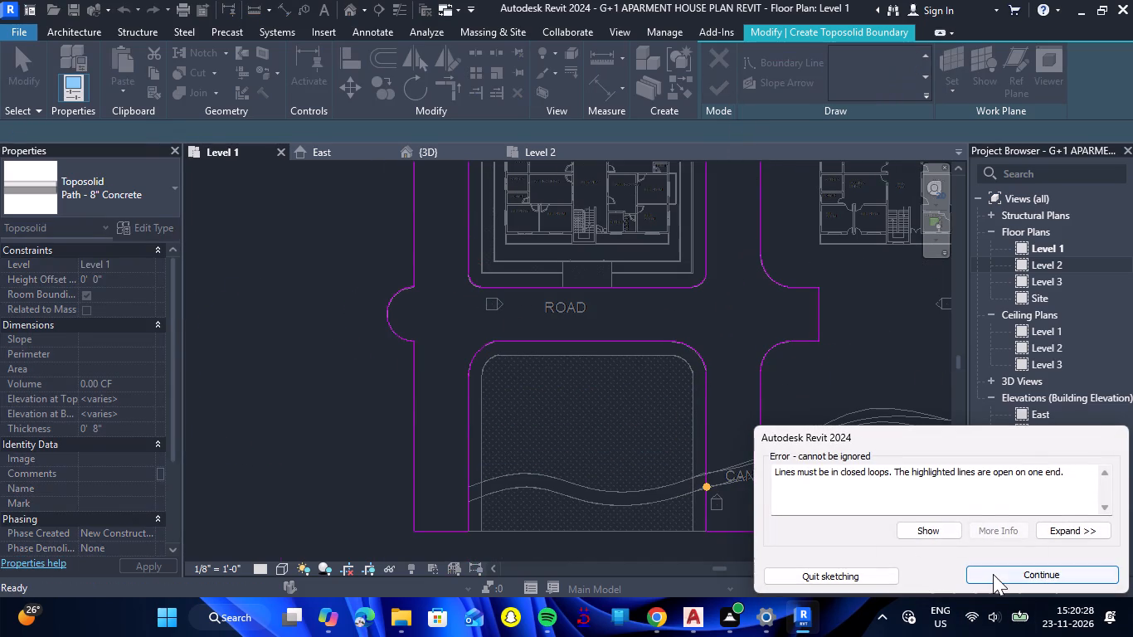
Close the gap in the central road's west edge at the canal's south edge with a line about 1/3" long, and finish the sketch.
left_click(993, 574)
scroll(712, 494, "up", 15)
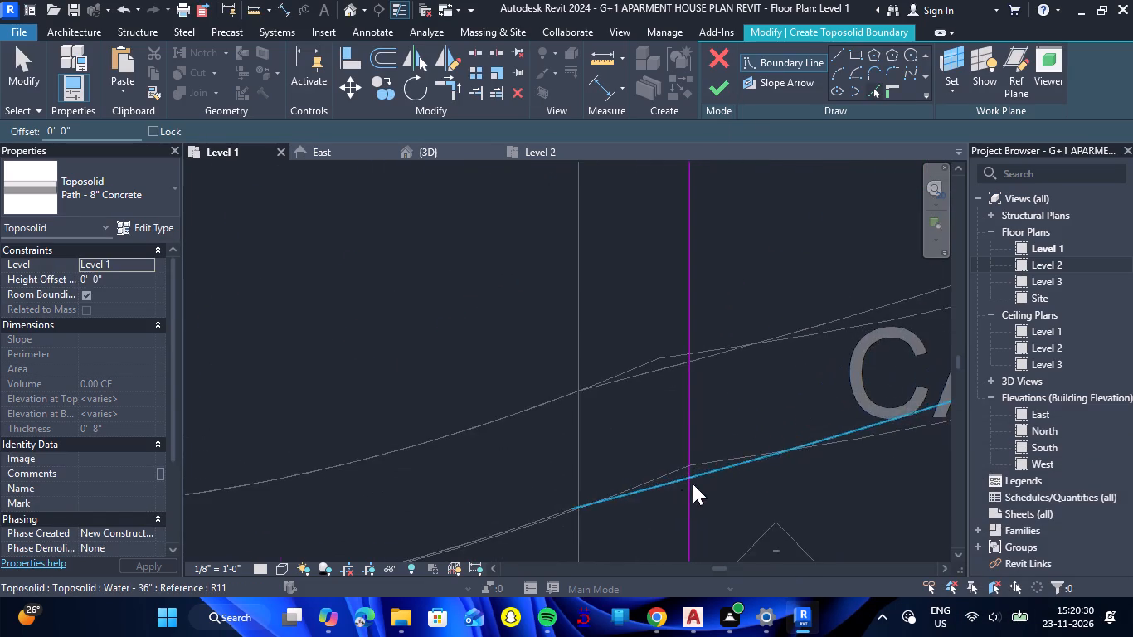
scroll(679, 492, "up", 7)
scroll(706, 410, "up", 6)
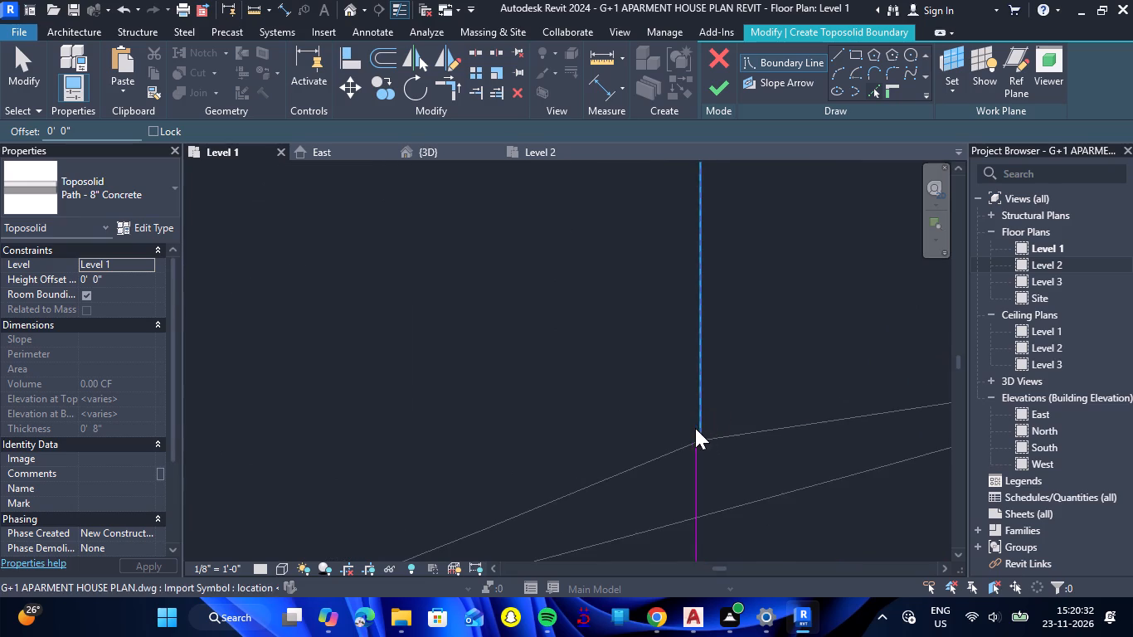
scroll(695, 428, "up", 9)
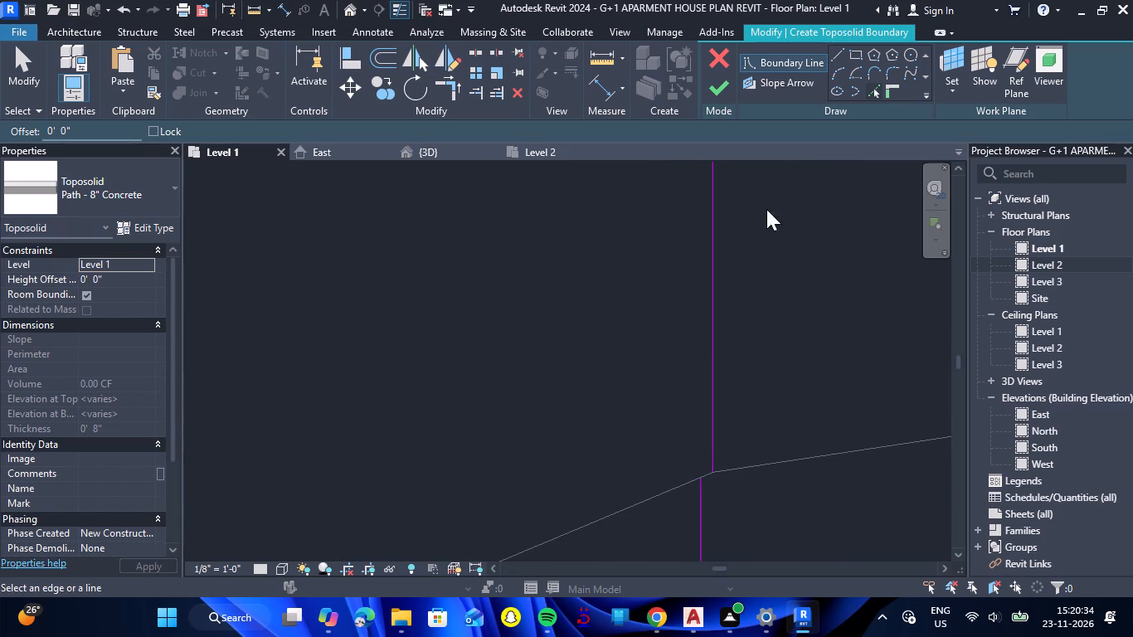
left_click(843, 56)
scroll(727, 469, "up", 5)
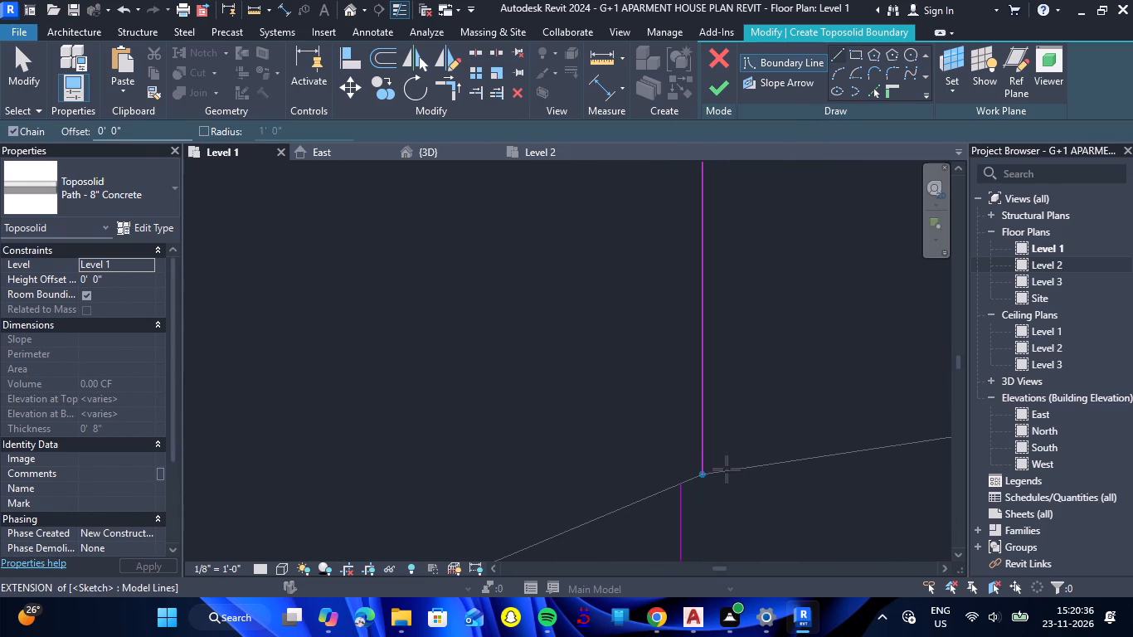
left_click(699, 477)
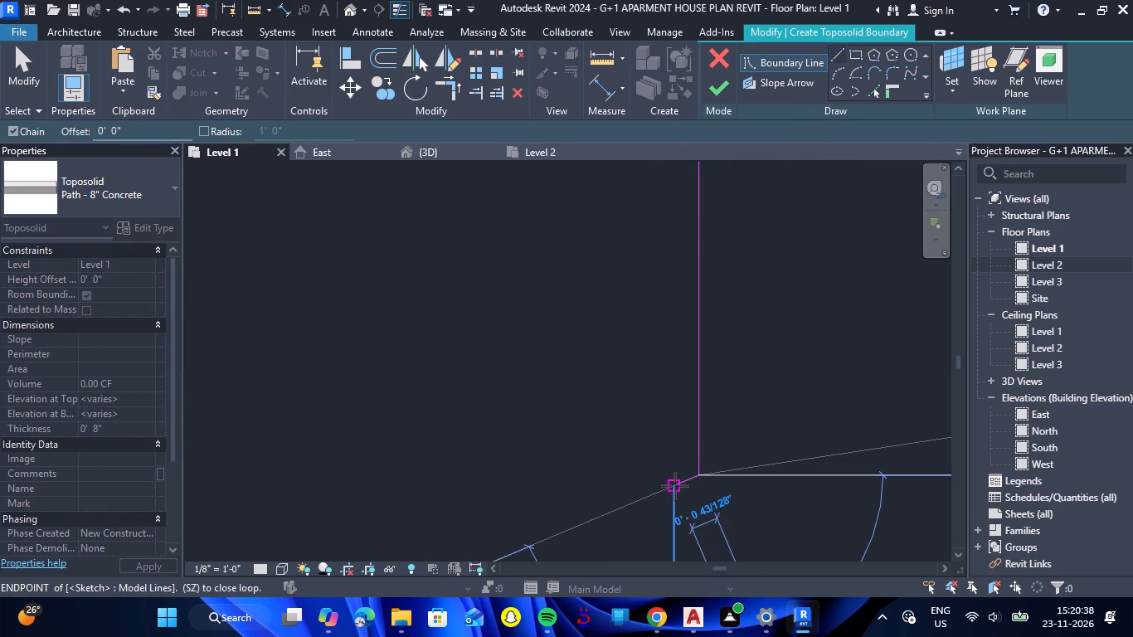
left_click(675, 486)
left_click(720, 94)
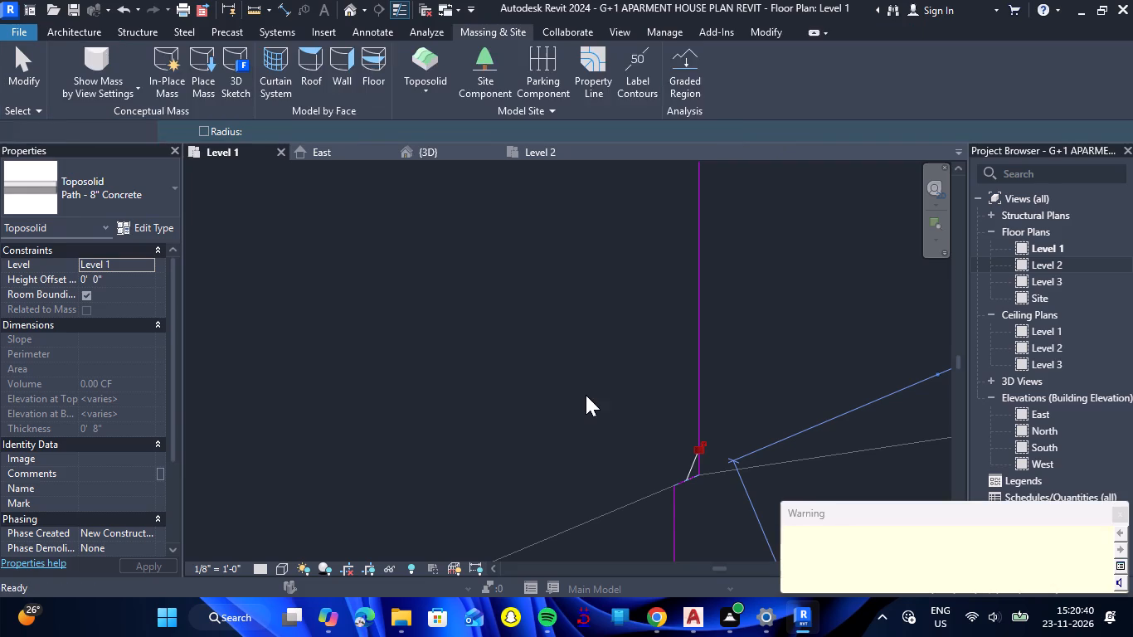
Examine the concrete road toposolid against the grassland and canal in the 3D view.
scroll(586, 392, "down", 15)
scroll(571, 359, "down", 7)
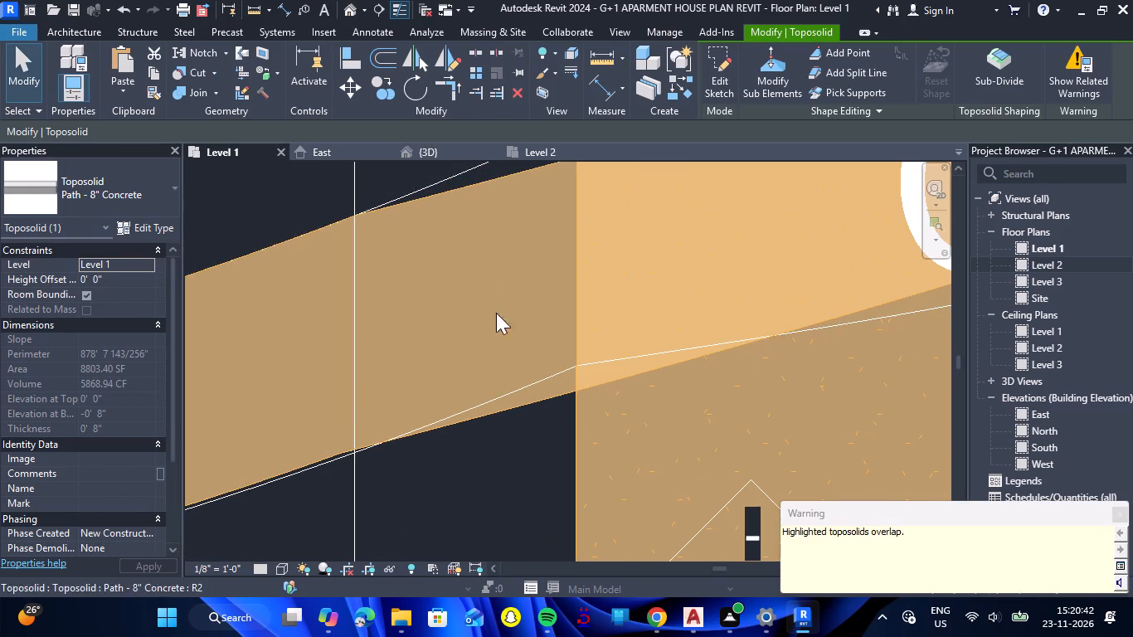
left_click(439, 144)
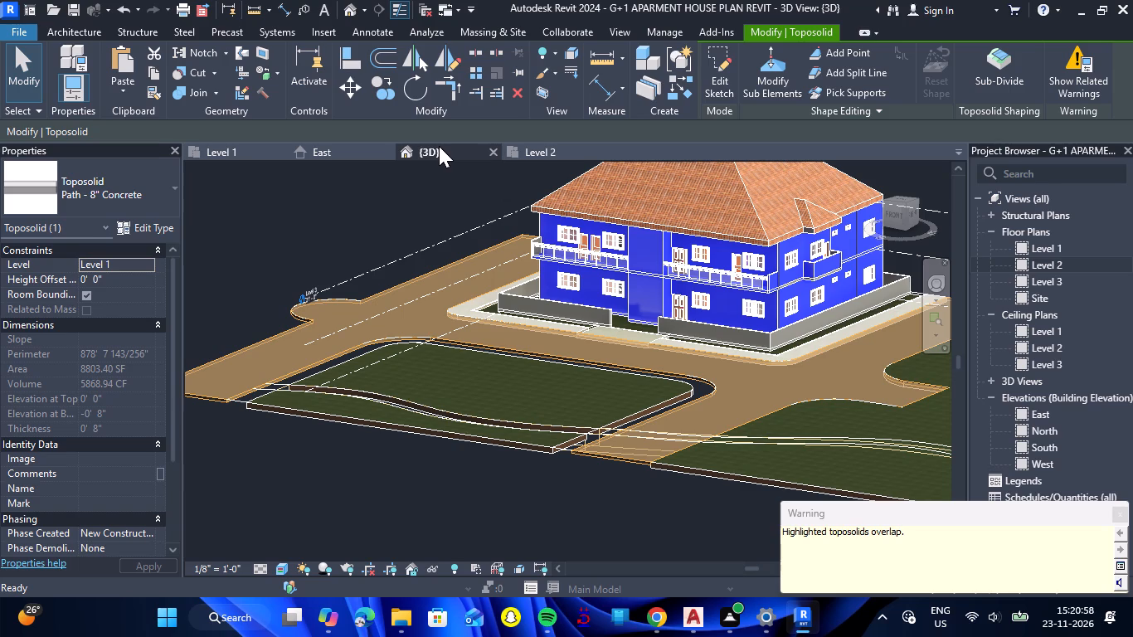
Examine the concrete road's edges, the strip beside the grassland and the canal crossing from several sides in the 3D view.
scroll(293, 478, "up", 2)
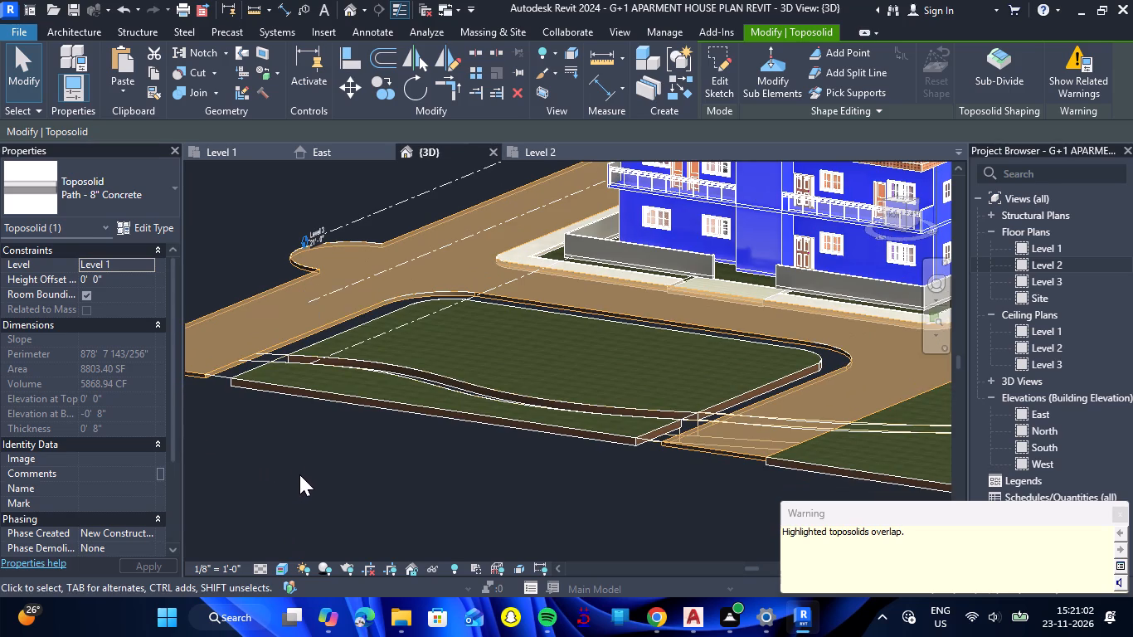
scroll(575, 567, "up", 3)
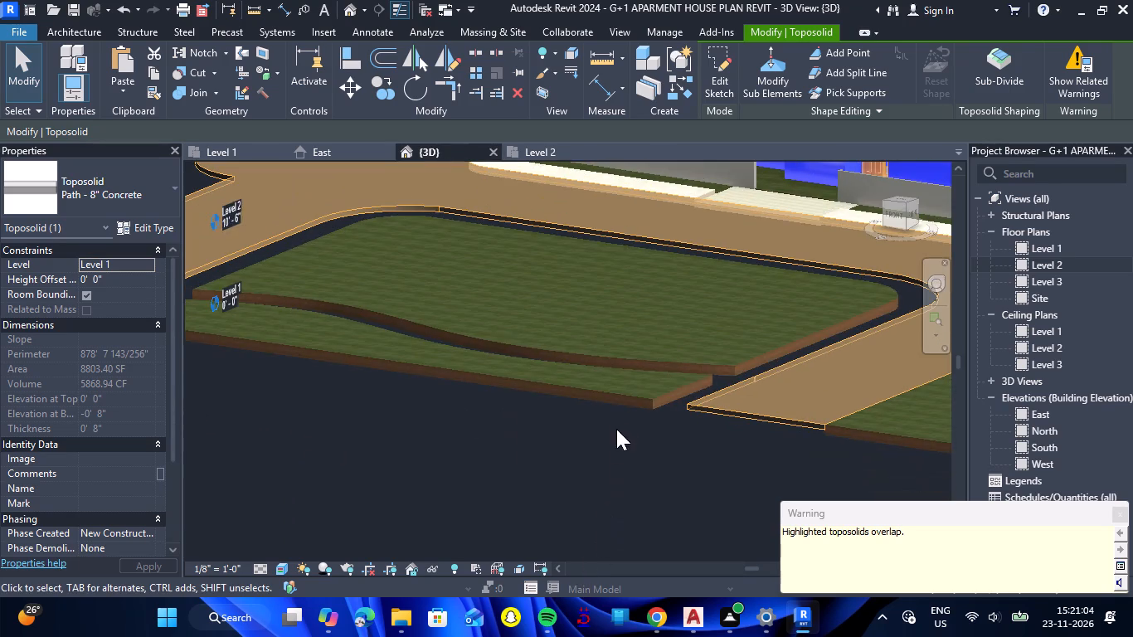
left_click(562, 477)
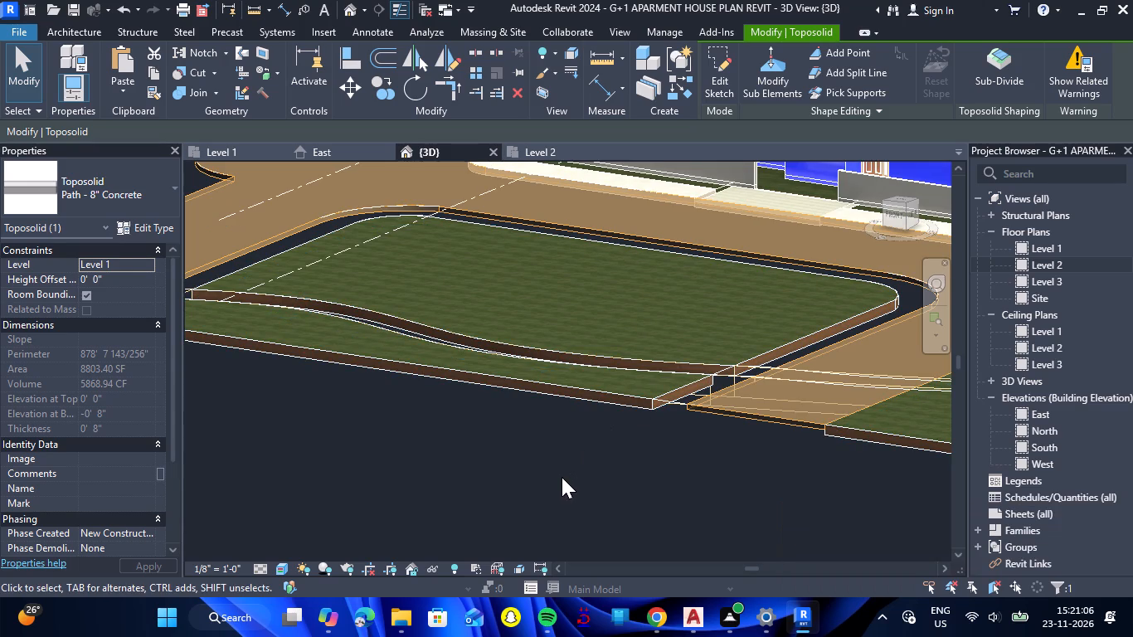
scroll(548, 425, "down", 4)
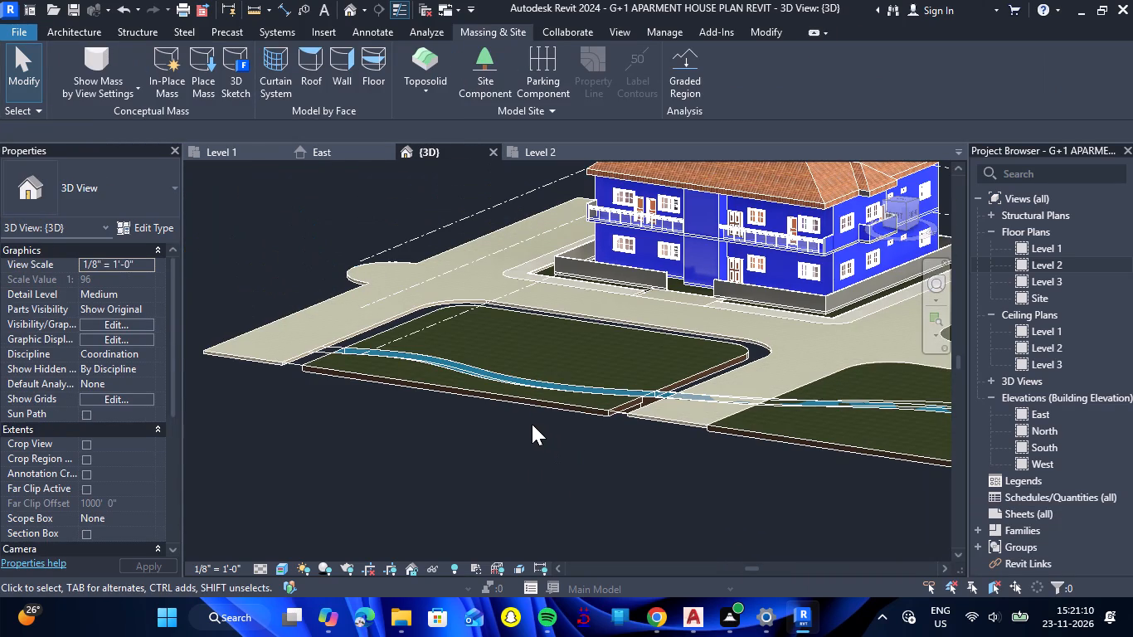
scroll(532, 424, "up", 2)
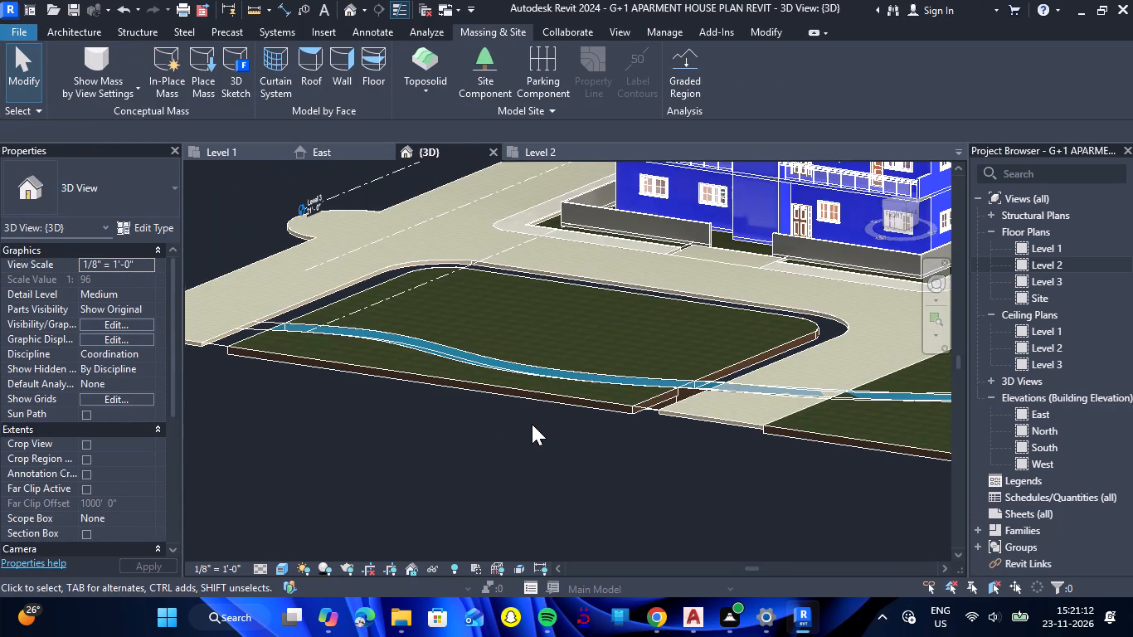
scroll(532, 424, "up", 1)
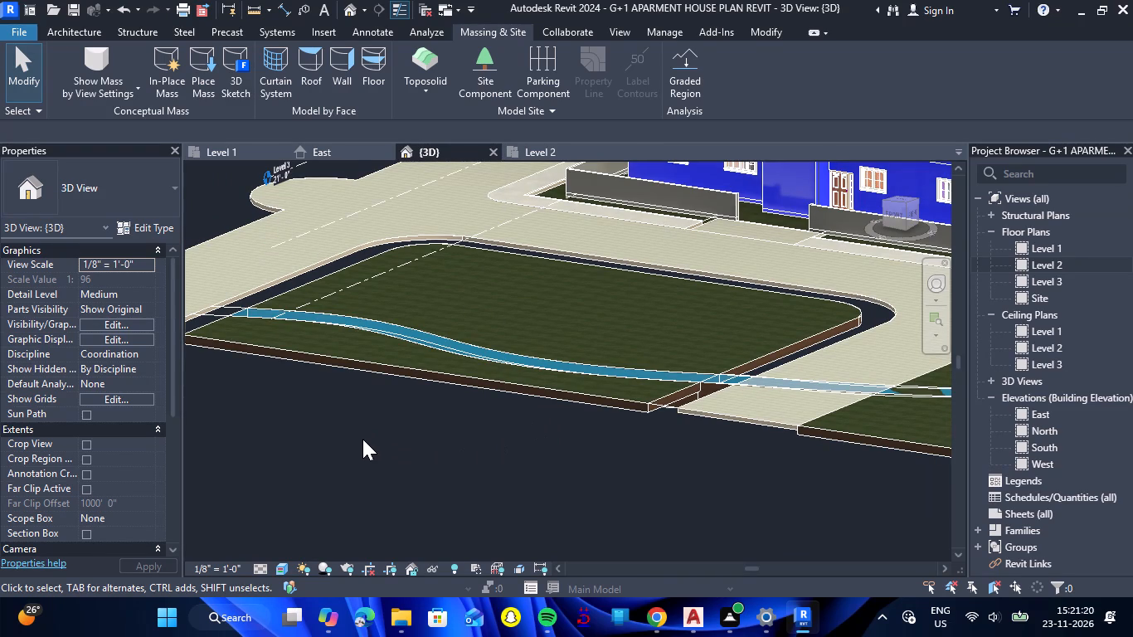
left_click_drag(351, 450, 526, 466, "shift")
right_click_drag(351, 450, 526, 466, "shift")
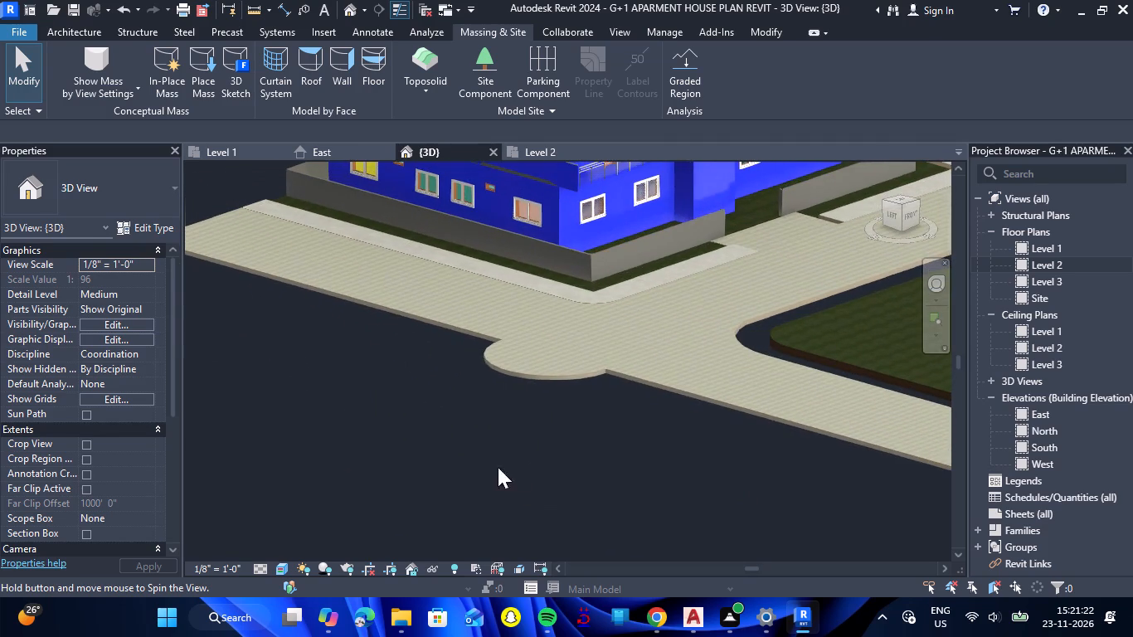
scroll(475, 468, "down", 5)
scroll(742, 471, "up", 8)
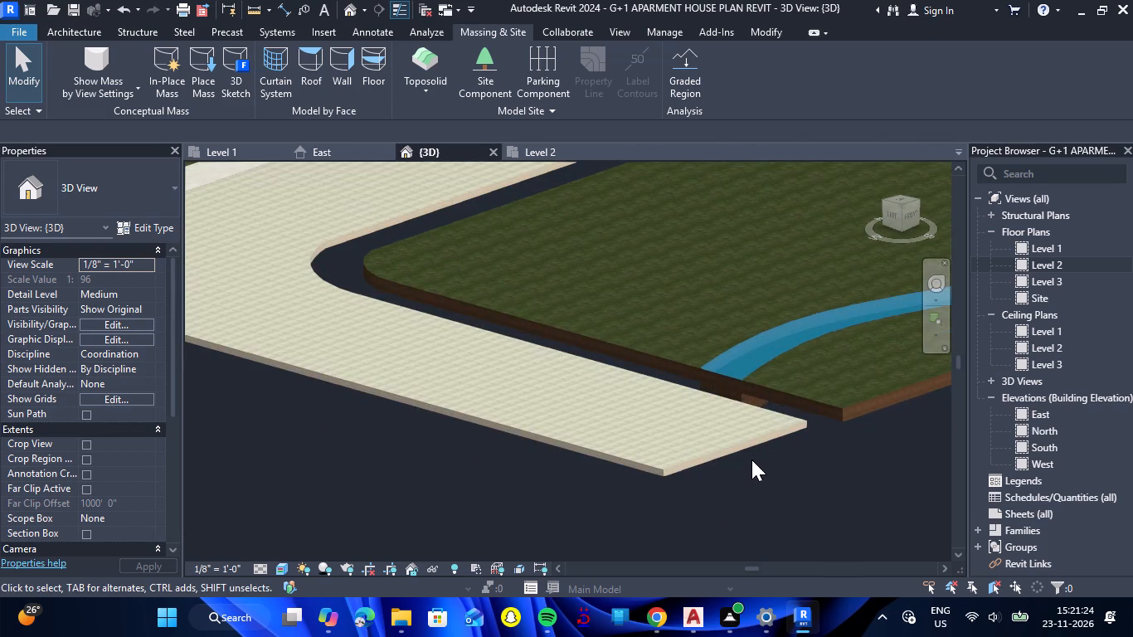
scroll(732, 438, "down", 9)
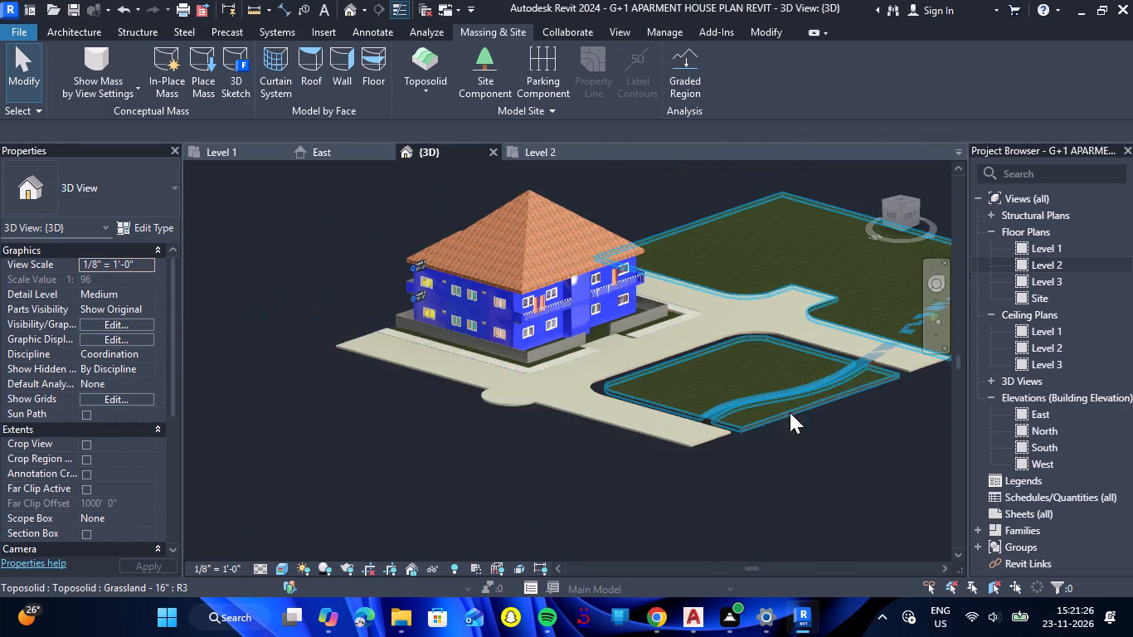
scroll(891, 345, "up", 13)
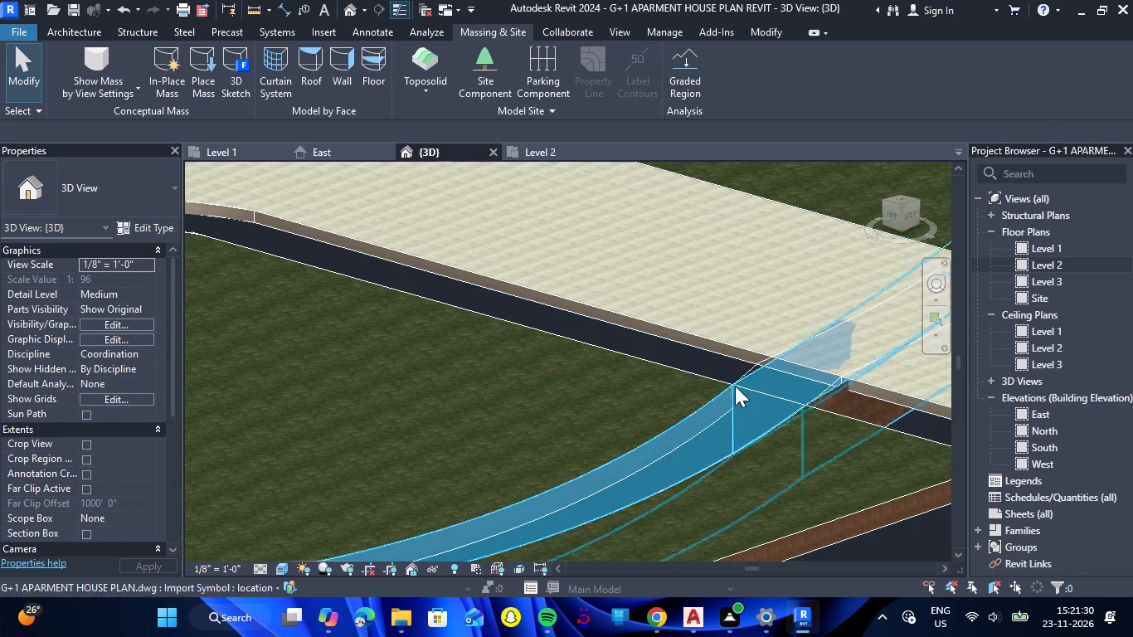
scroll(708, 382, "down", 5)
Start a new toposolid boundary on Level 1 using the Path - 12" Asphalt type.
left_click(187, 144)
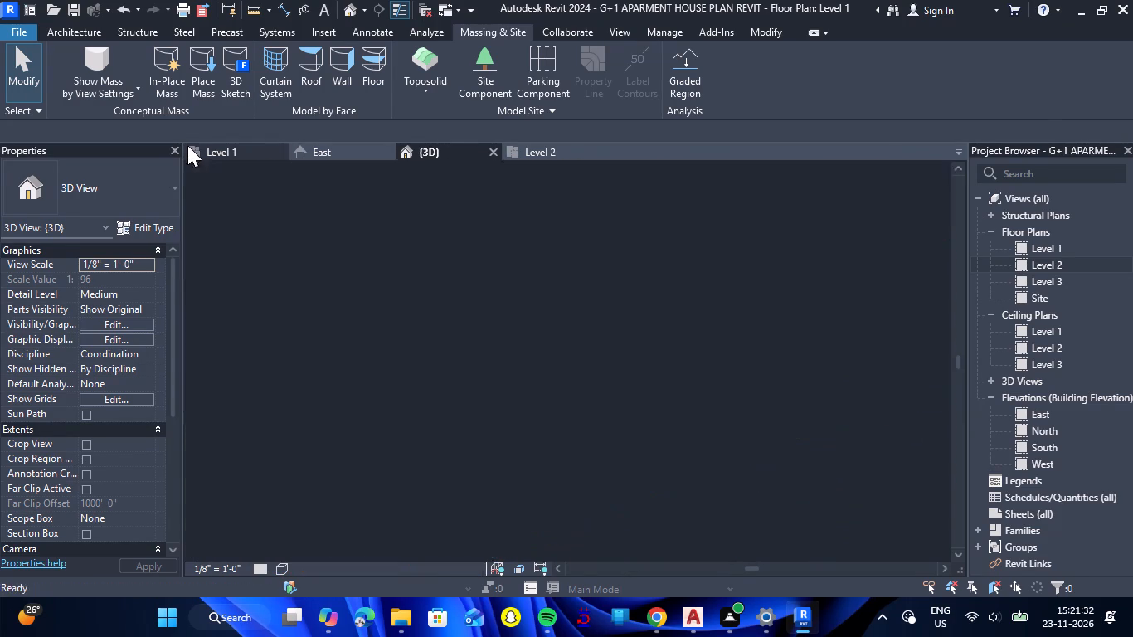
scroll(421, 279, "down", 15)
scroll(523, 337, "down", 8)
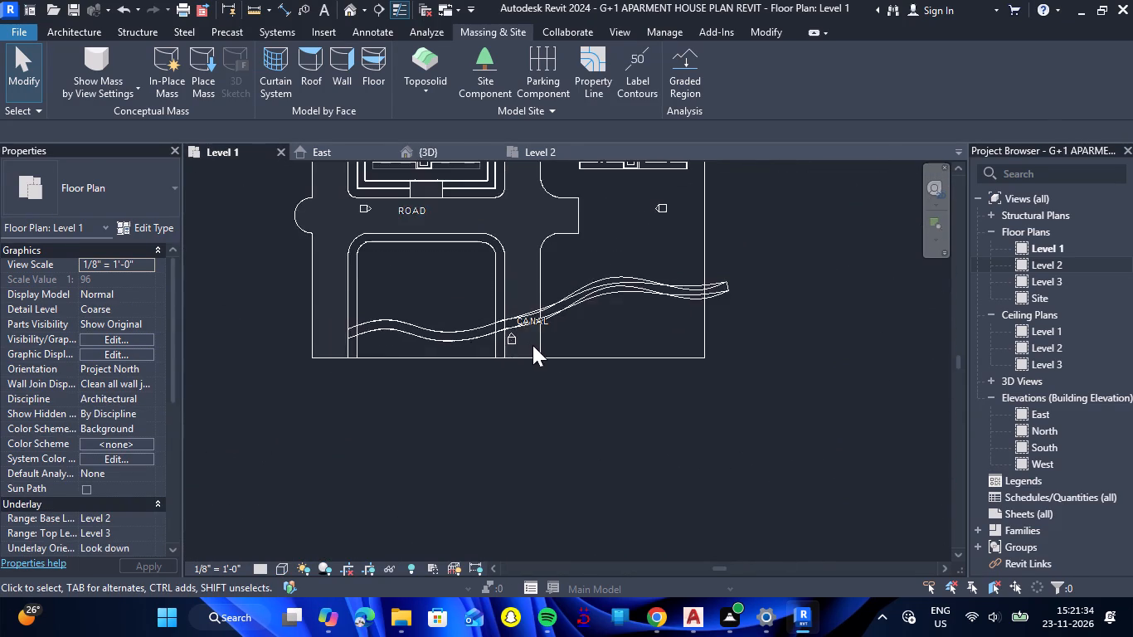
scroll(532, 345, "down", 2)
scroll(404, 255, "up", 5)
scroll(389, 337, "up", 3)
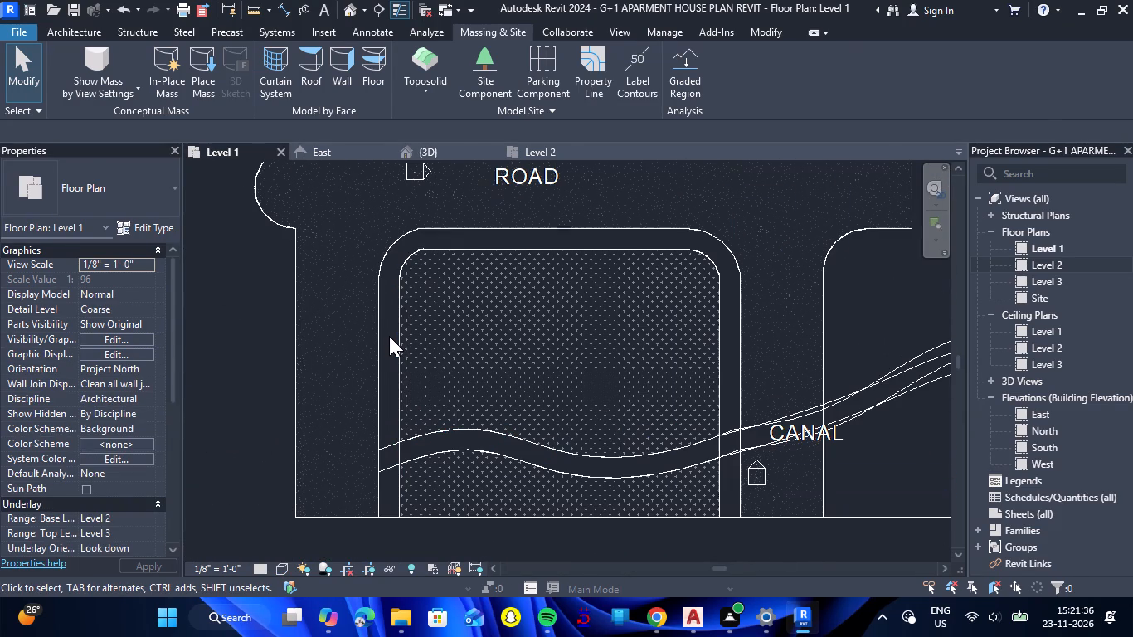
left_click(427, 71)
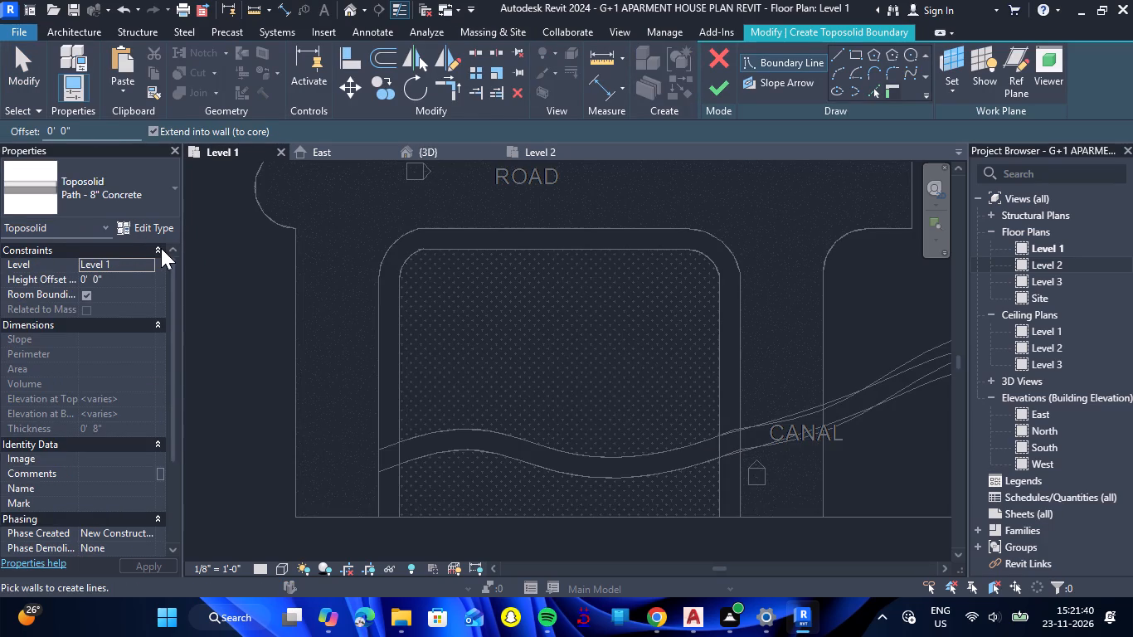
left_click(176, 193)
left_click(95, 377)
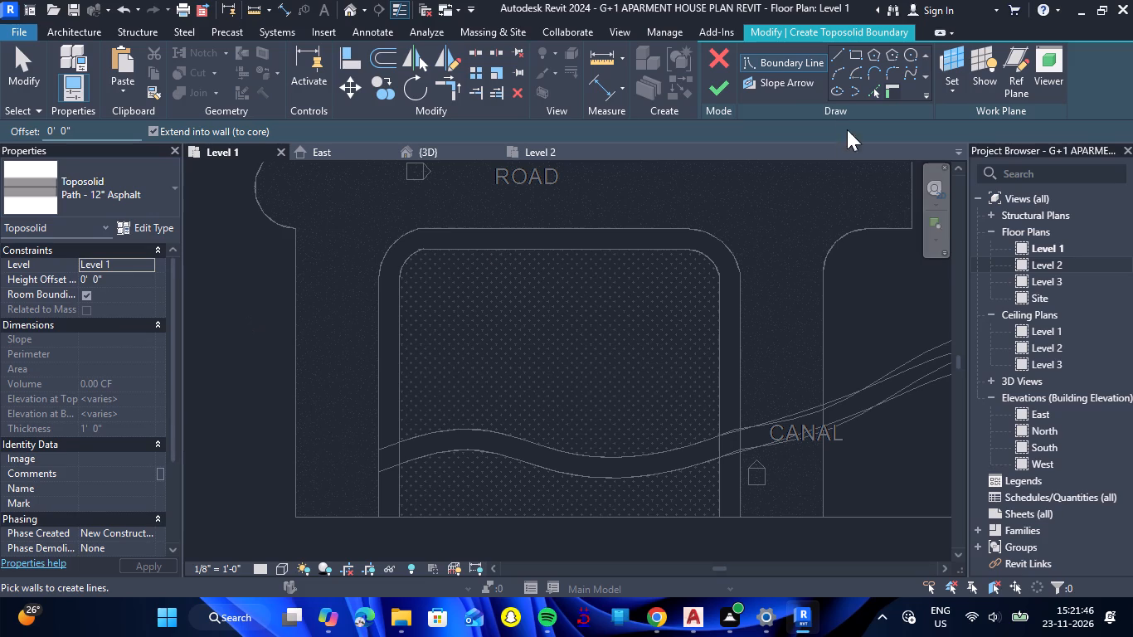
Pick the outer west edge of the strip around the grassland down to the site's south boundary, and undo the extra south-end pick.
left_click(873, 94)
left_click(380, 383)
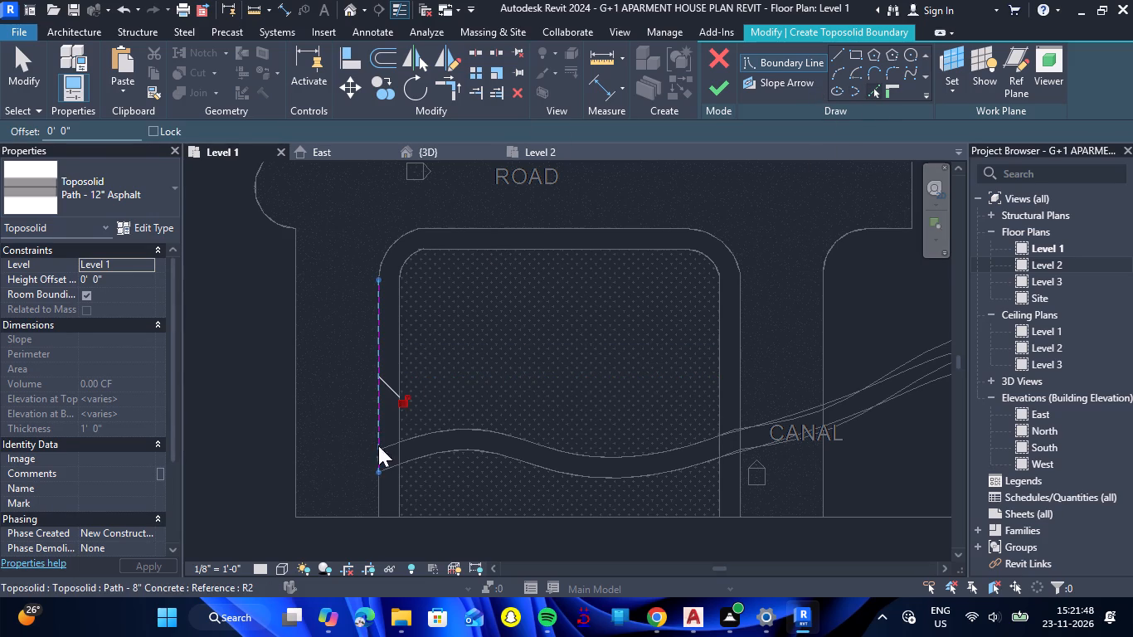
left_click(376, 489)
left_click(387, 513)
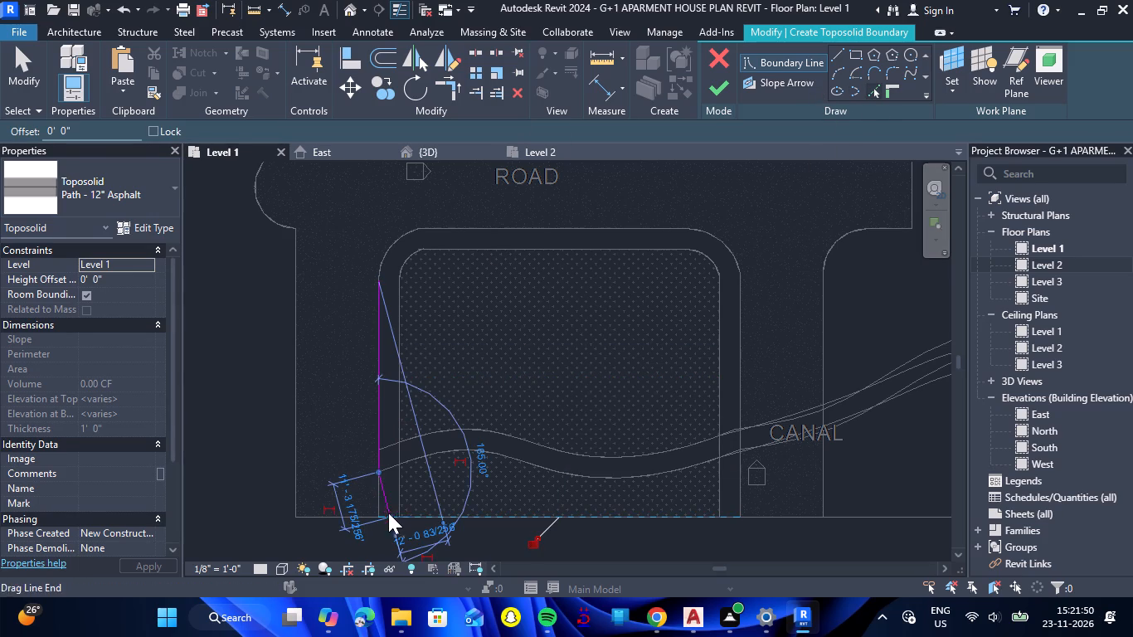
scroll(409, 500, "up", 3)
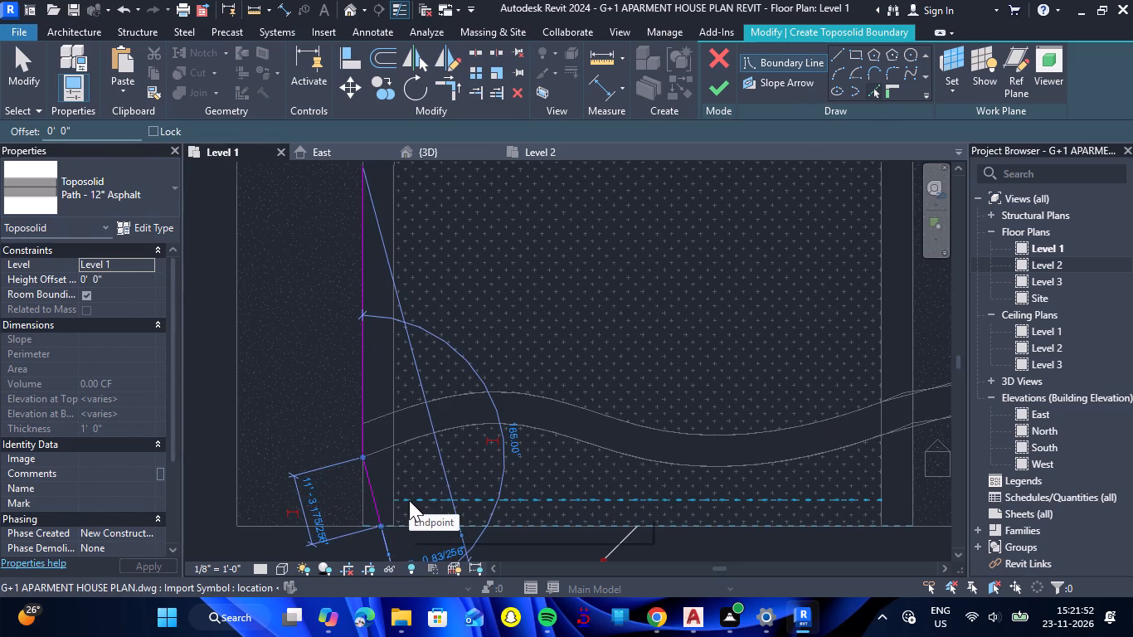
key("ctrl+z")
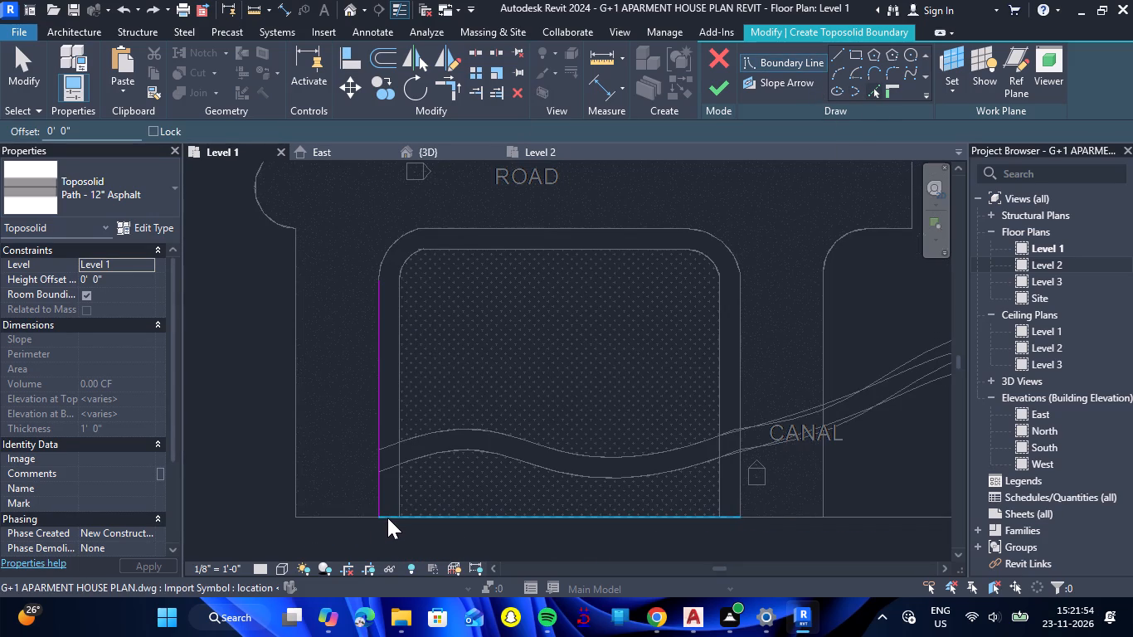
Pick the strip's inner west edge, inner northwest arc, both north edges, both northeast arcs and outer east edge, and try the outer northwest arc.
left_click(398, 401)
left_click(409, 254)
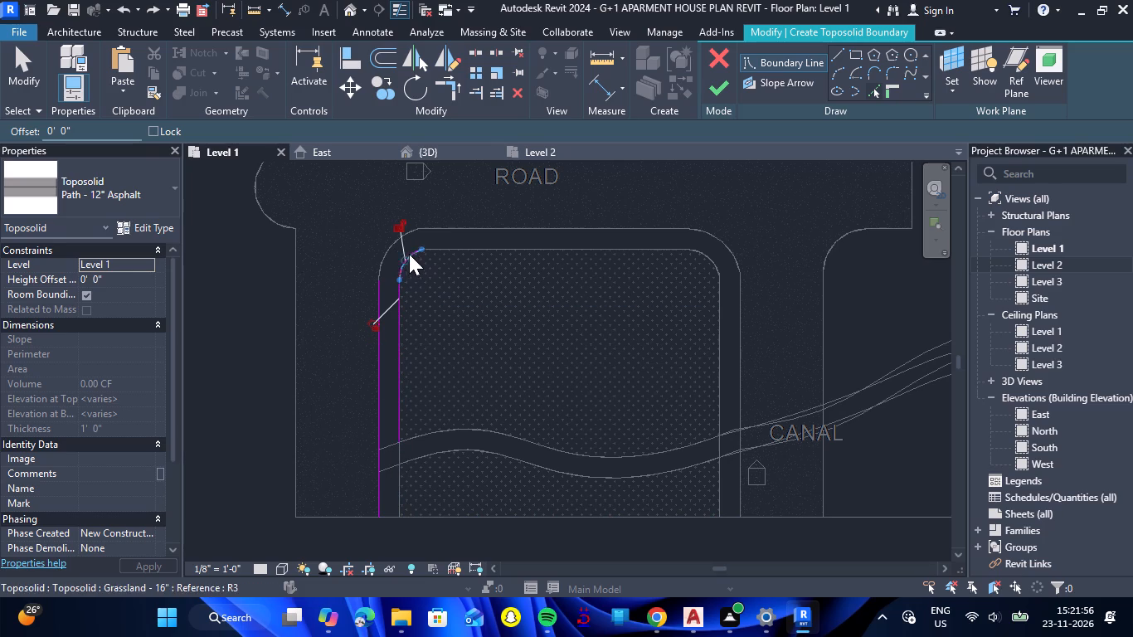
left_click(391, 239)
left_click(468, 224)
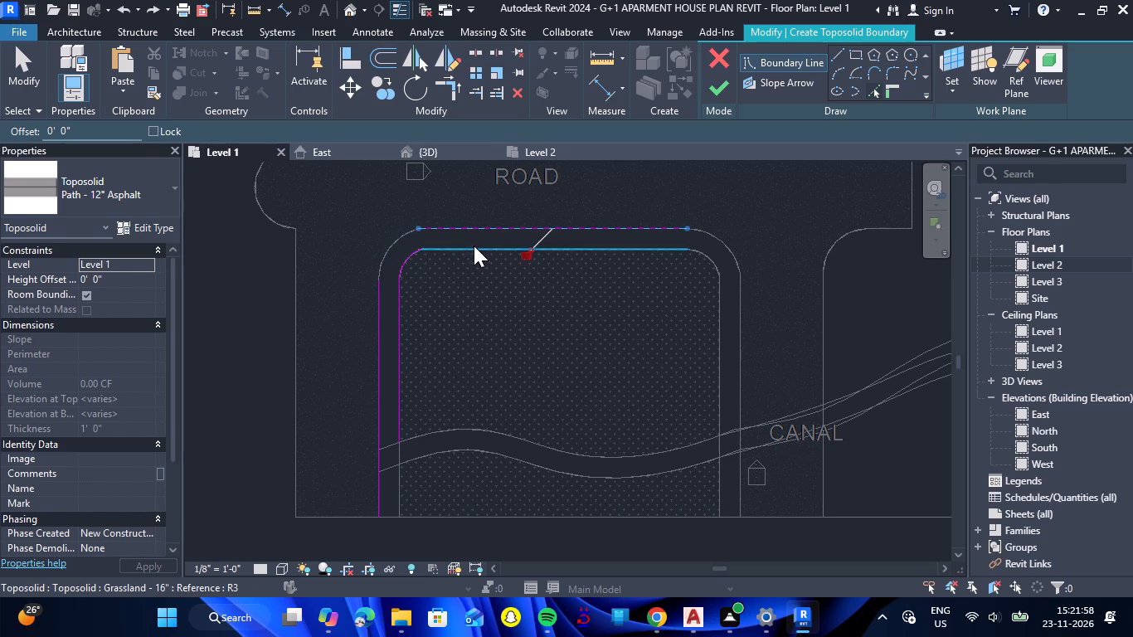
left_click(474, 246)
left_click(716, 236)
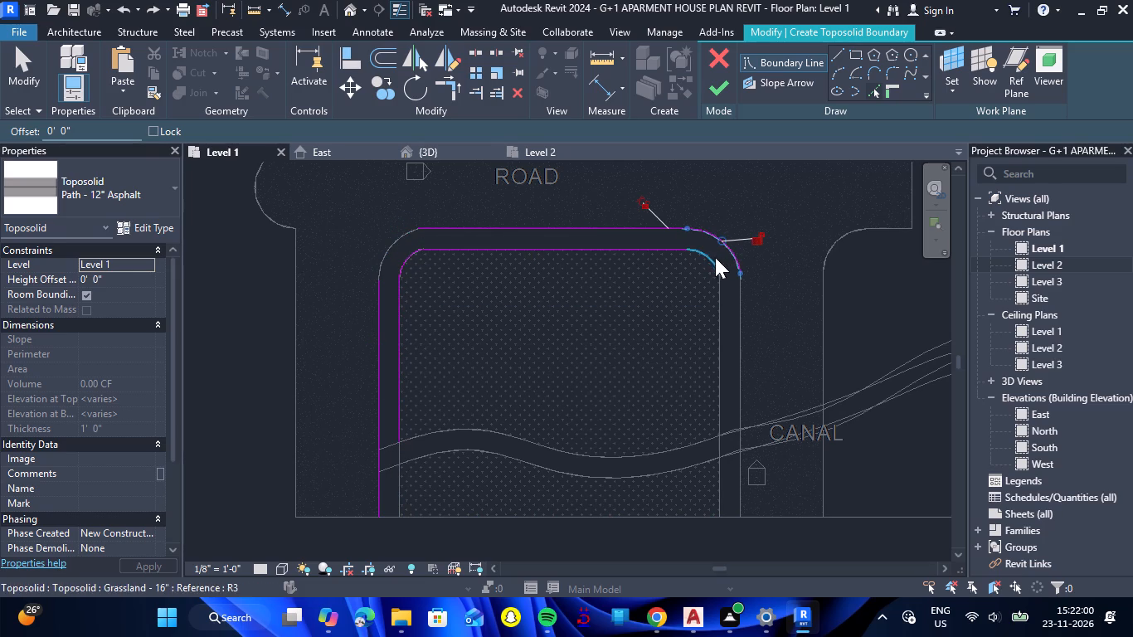
left_click(714, 257)
left_click(740, 299)
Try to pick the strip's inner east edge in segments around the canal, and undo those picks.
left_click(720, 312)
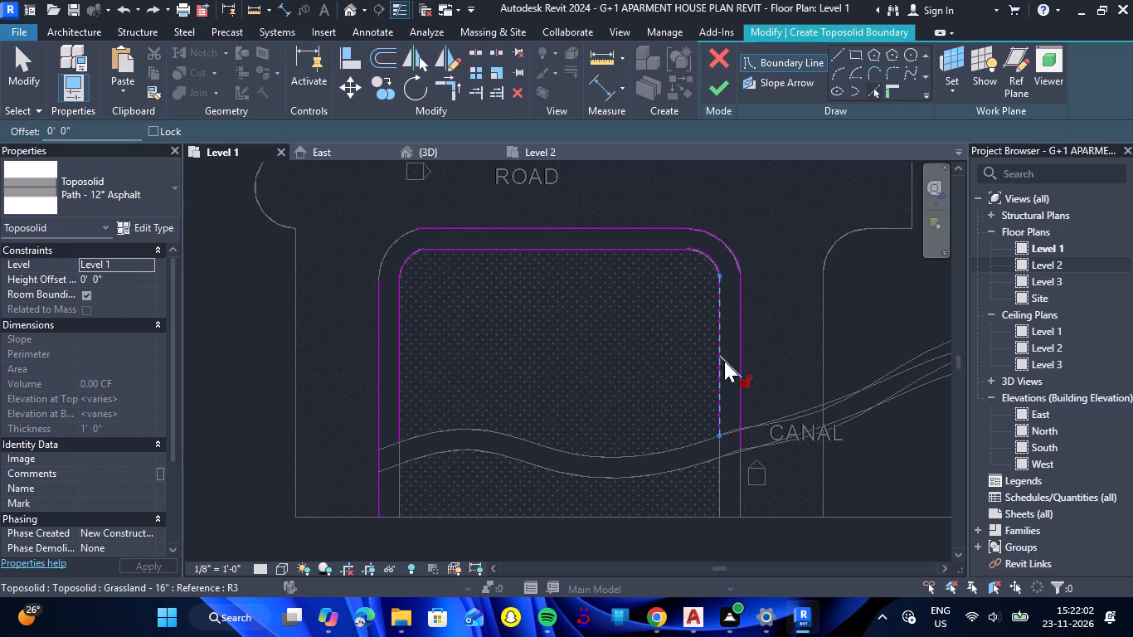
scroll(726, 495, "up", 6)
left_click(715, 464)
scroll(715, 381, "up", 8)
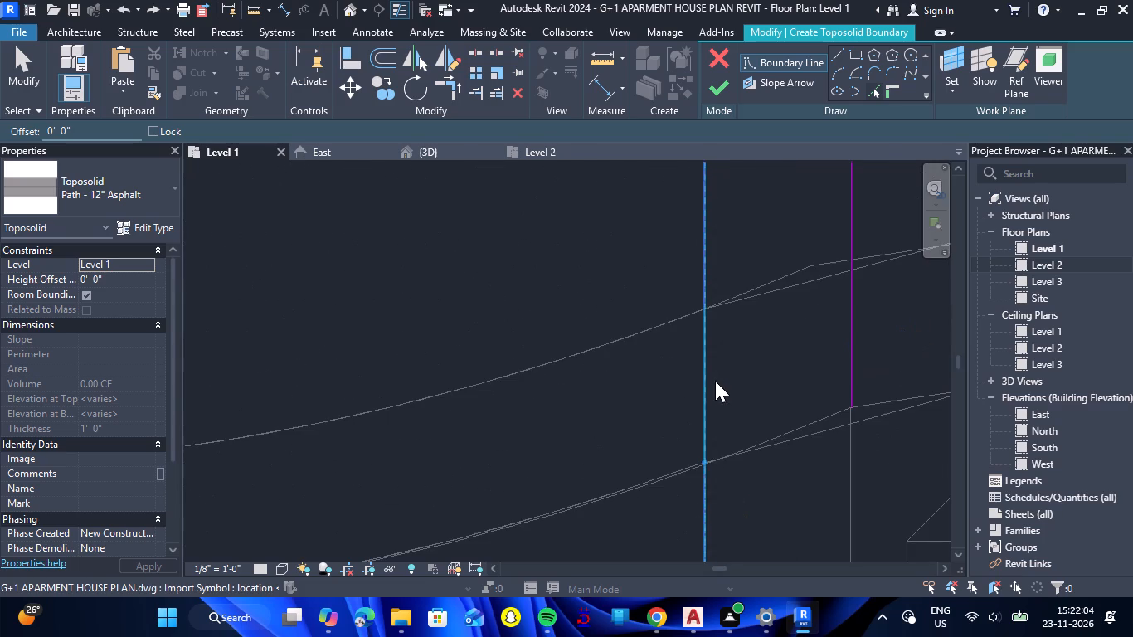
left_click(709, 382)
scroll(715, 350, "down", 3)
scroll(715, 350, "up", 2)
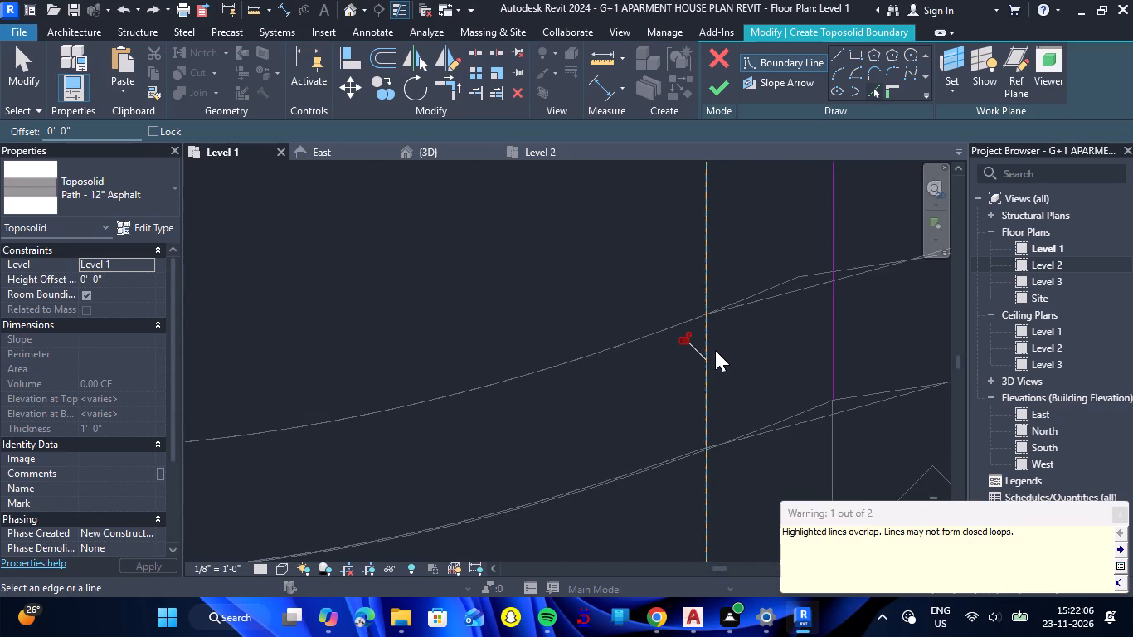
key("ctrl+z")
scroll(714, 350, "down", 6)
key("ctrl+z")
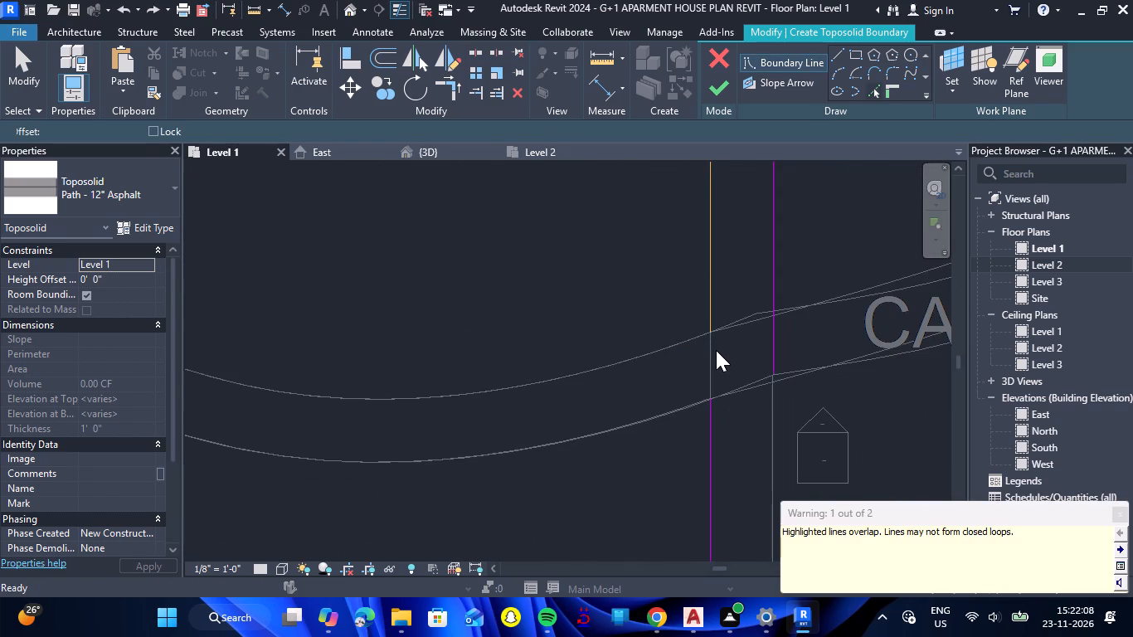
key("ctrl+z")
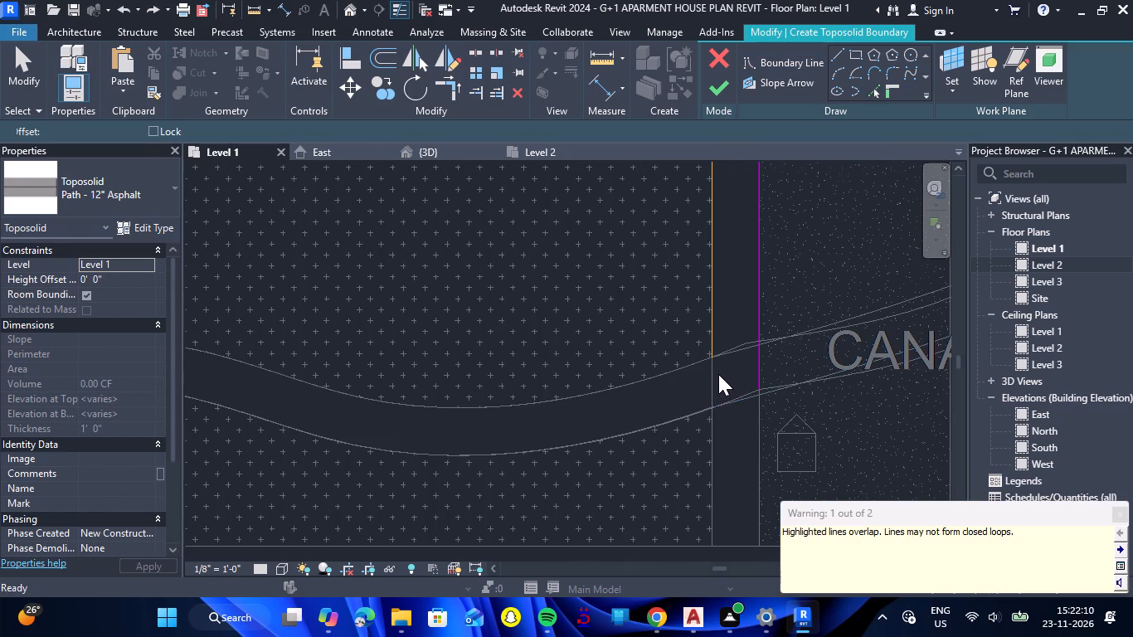
Pick the strip's full inner east edge and its outer east edge south of the canal.
left_click(719, 447)
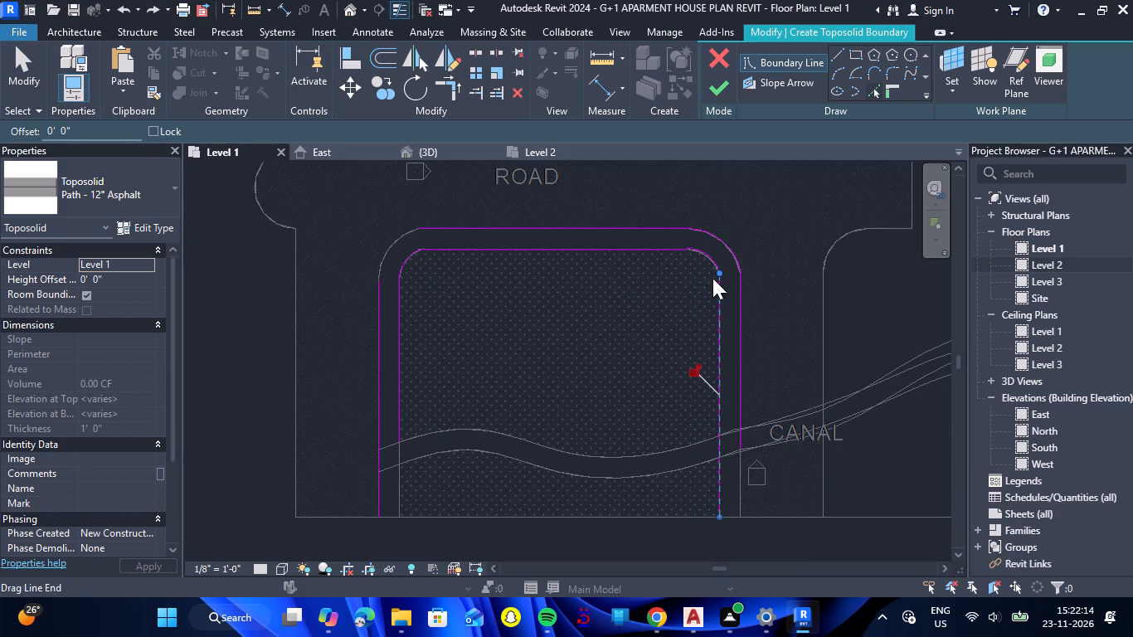
scroll(732, 499, "up", 6)
left_click(742, 479)
Close the gap in the strip's outer east edge at the canal's south edge with a line about 1/3" long.
scroll(738, 377, "up", 2)
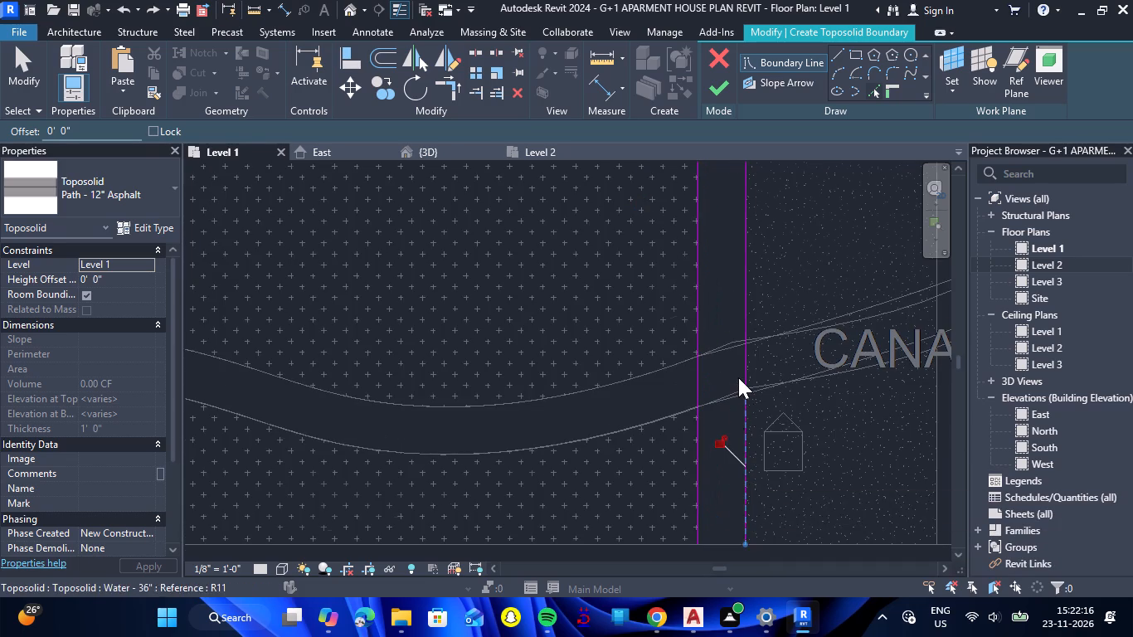
scroll(738, 377, "up", 14)
scroll(767, 439, "up", 12)
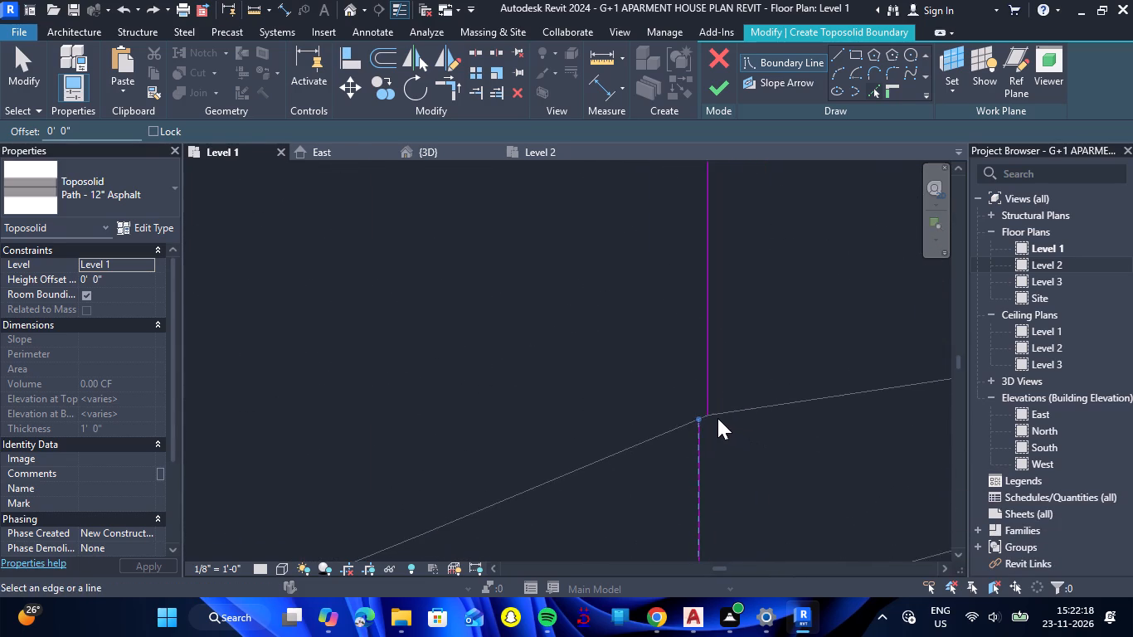
scroll(717, 418, "up", 13)
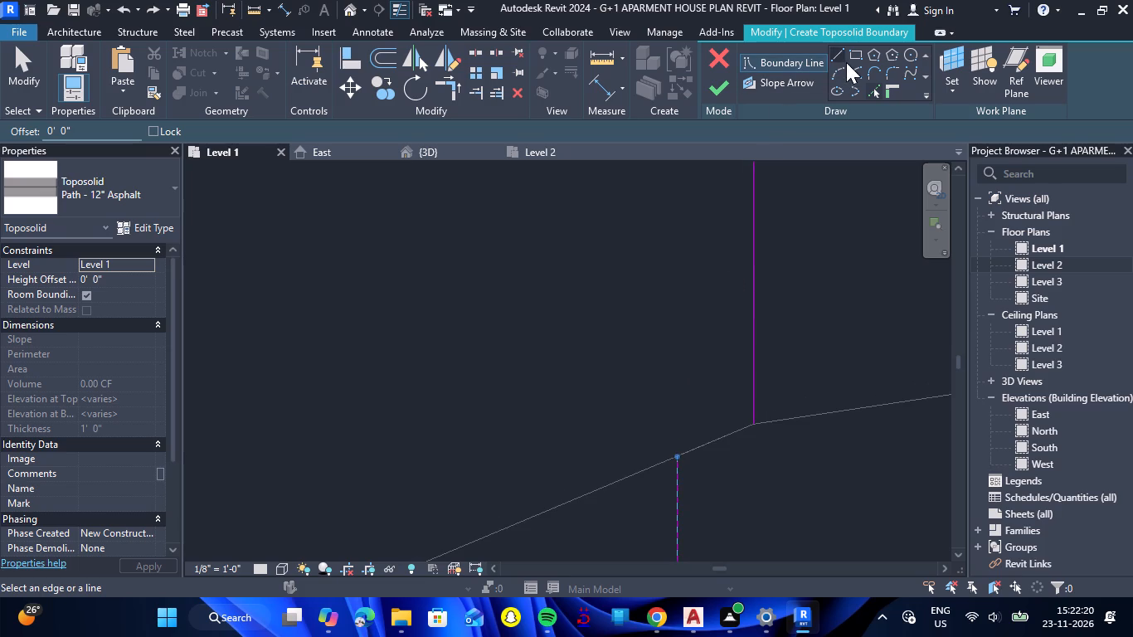
left_click(844, 57)
left_click(679, 456)
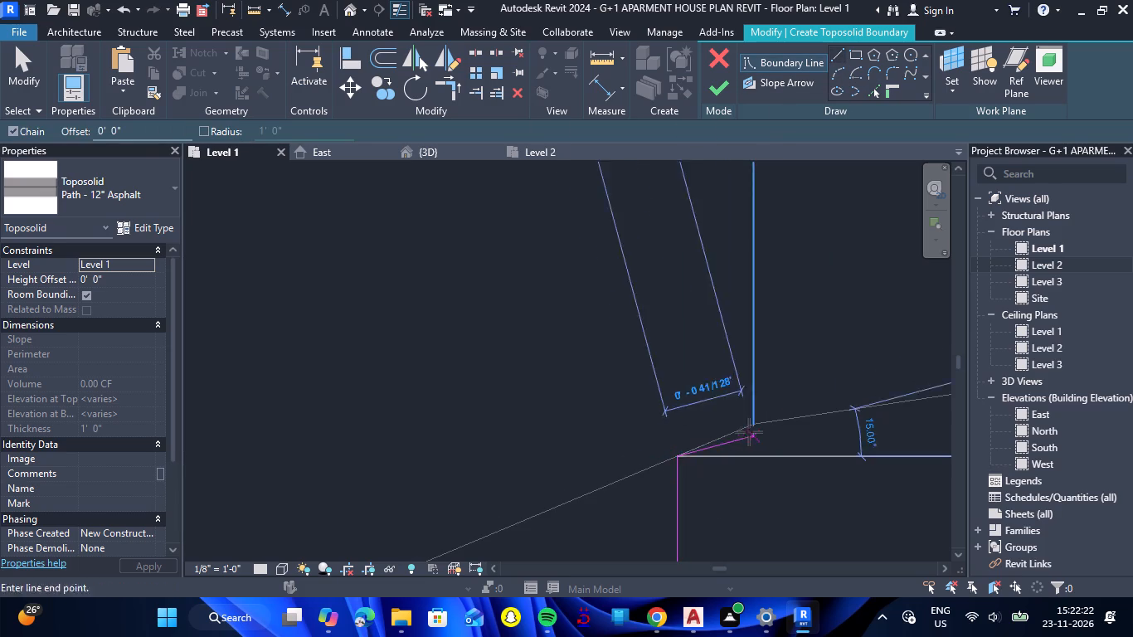
left_click(755, 426)
key("Escape")
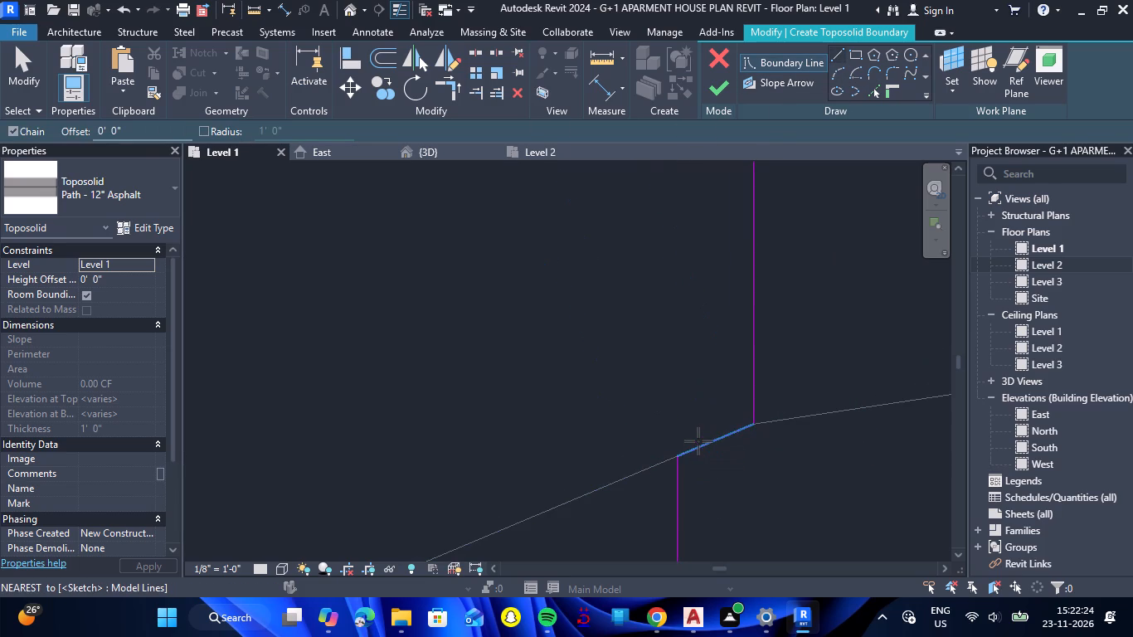
scroll(694, 441, "down", 17)
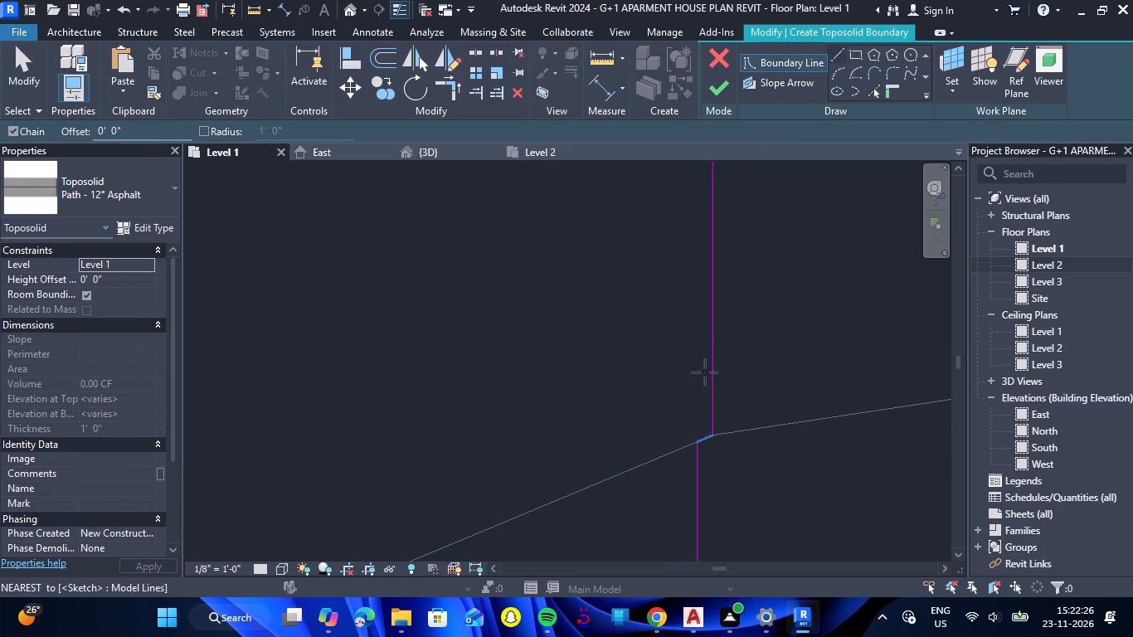
scroll(705, 372, "down", 20)
scroll(705, 372, "down", 9)
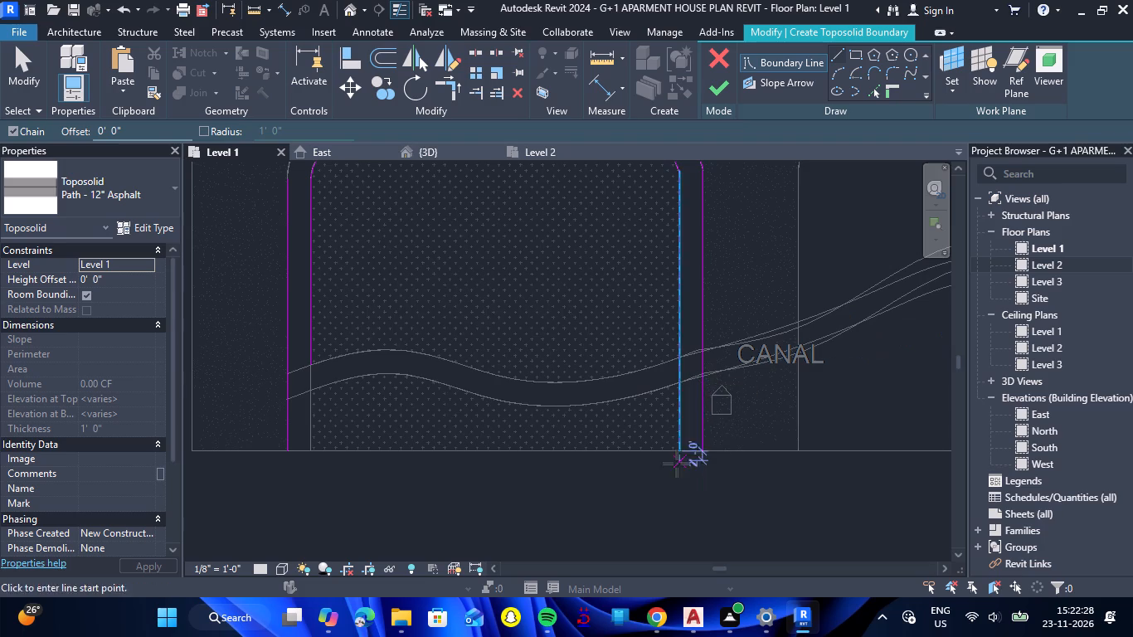
Close the strip's two south ends along the site's south edge, drawing a line across the east leg and a 5' line across the west leg.
scroll(693, 452, "up", 9)
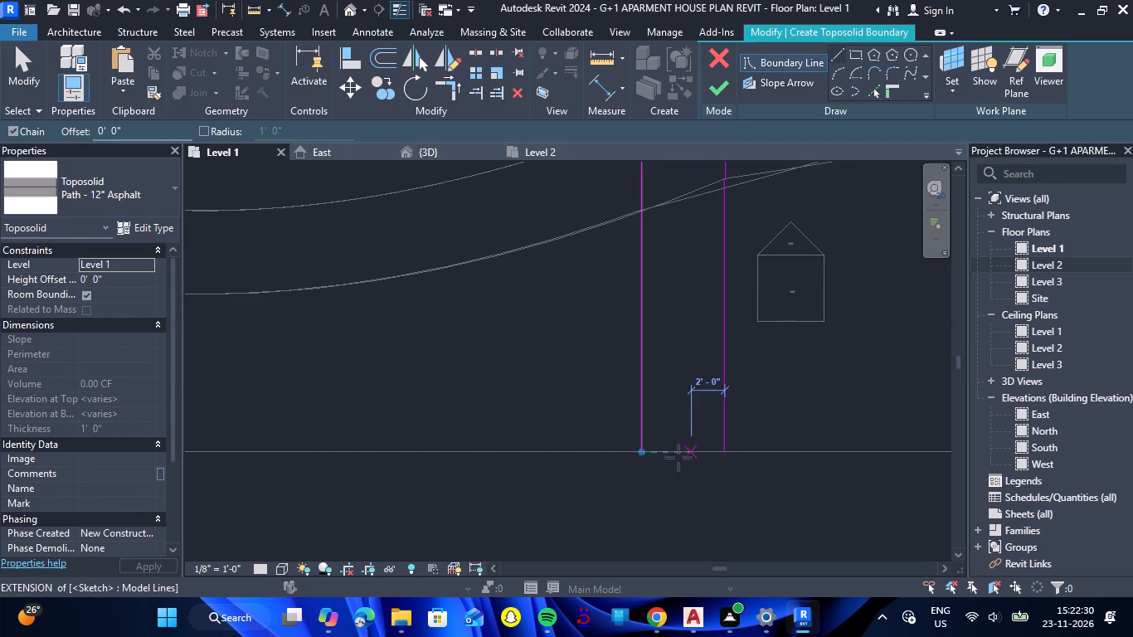
left_click(643, 452)
left_click(723, 452)
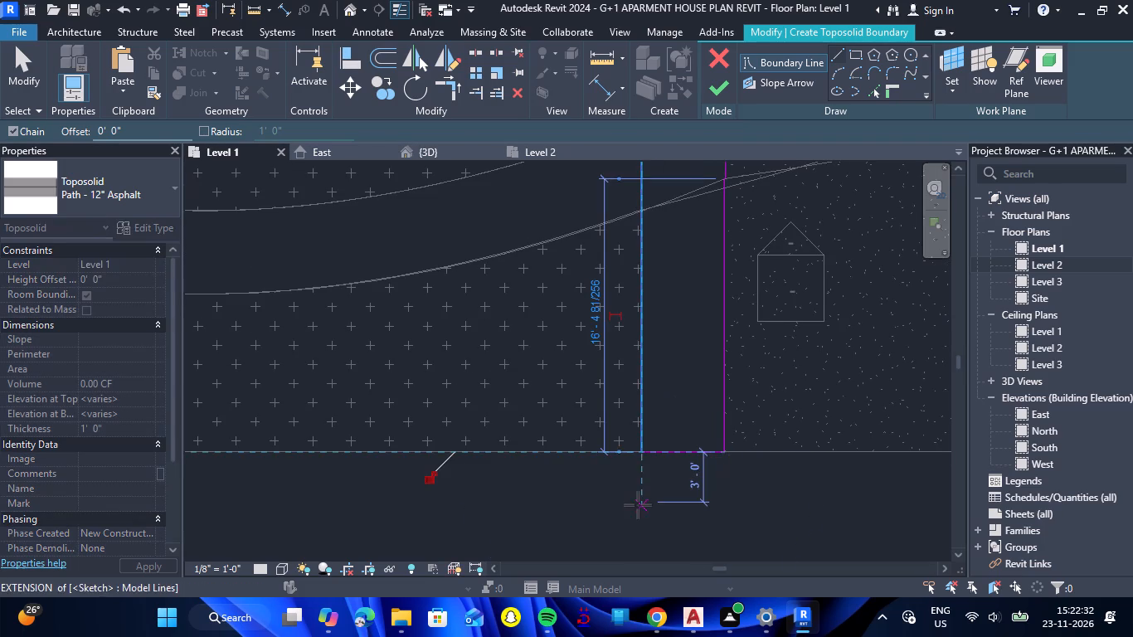
key("Escape")
scroll(654, 484, "down", 8)
scroll(188, 476, "up", 3)
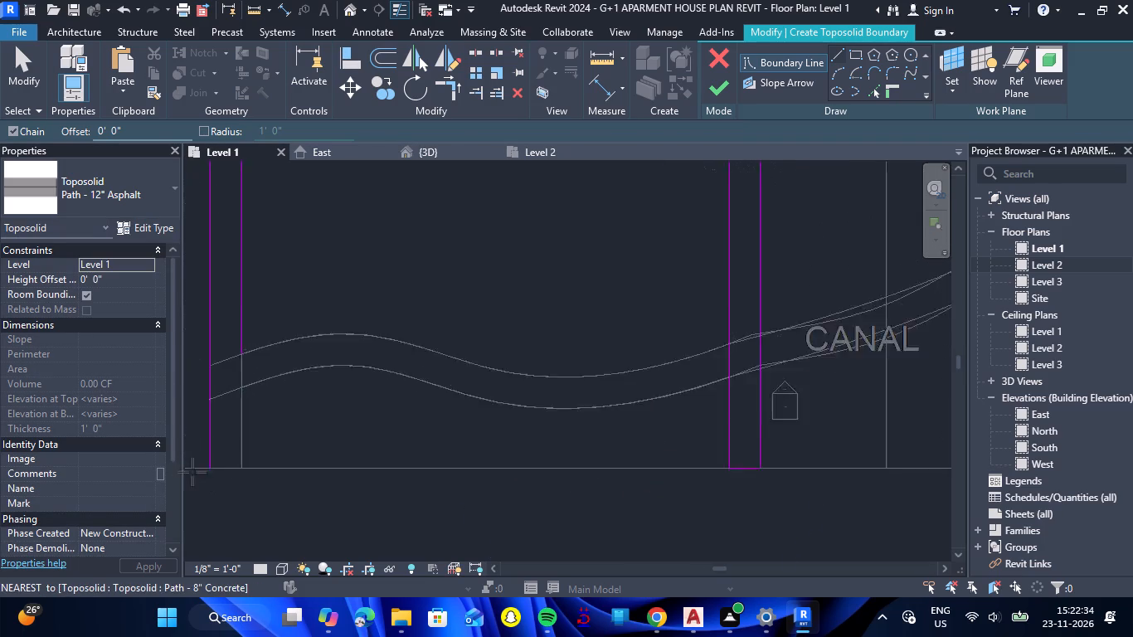
scroll(192, 472, "up", 2)
left_click(226, 467)
left_click(278, 466)
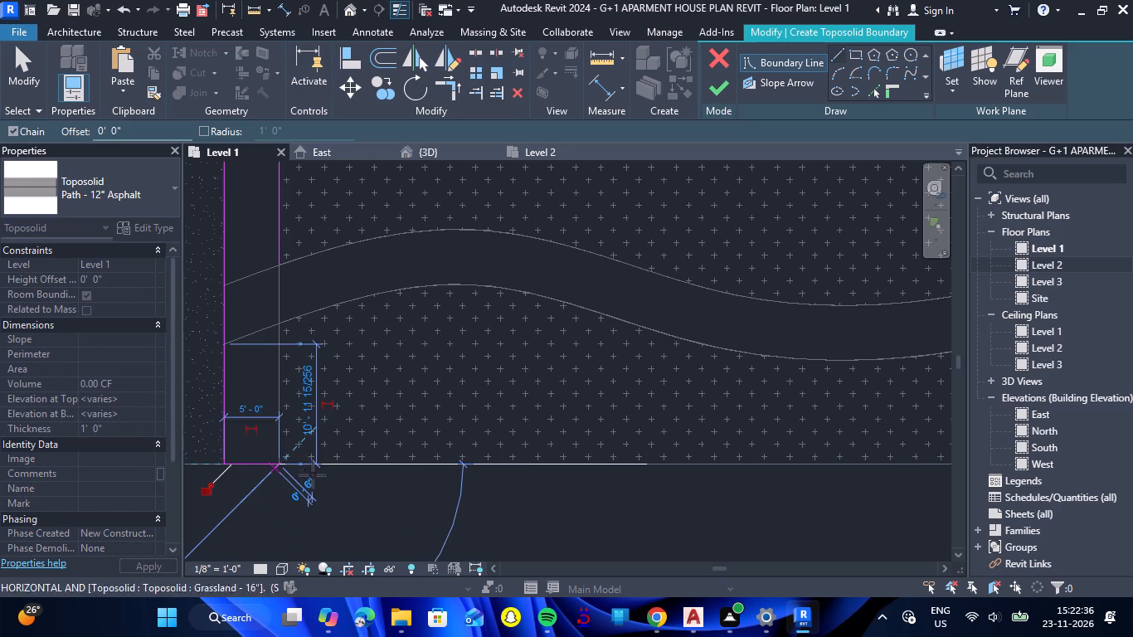
key("Escape")
Pick the strip's inner west edge south of and across the canal, plus its outer northwest arc, as boundary lines.
left_click(873, 93)
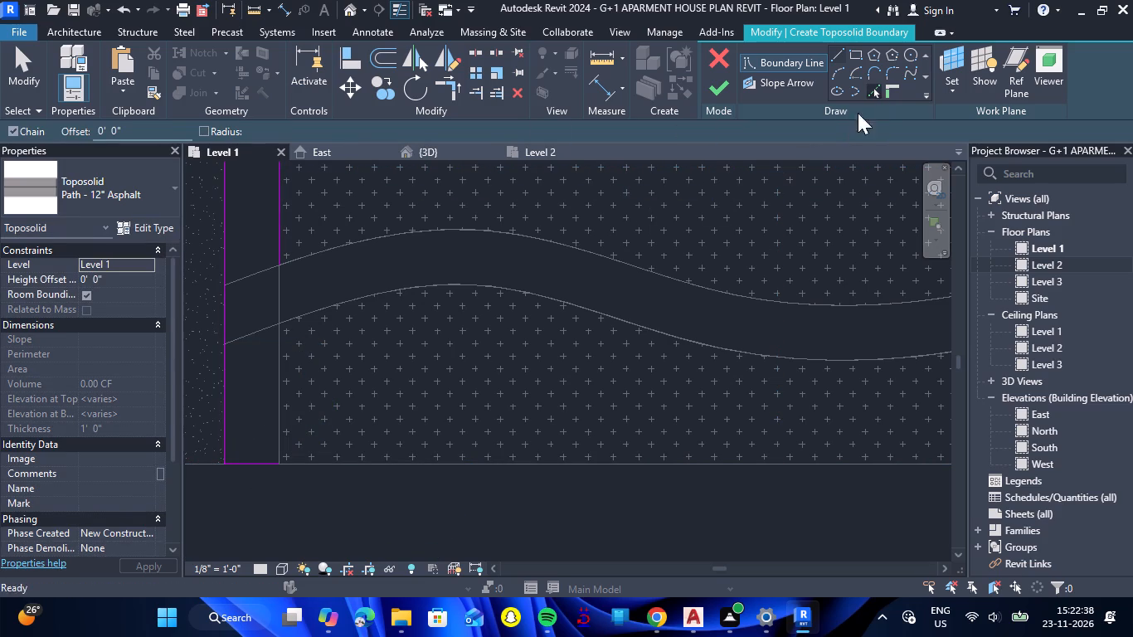
left_click(276, 361)
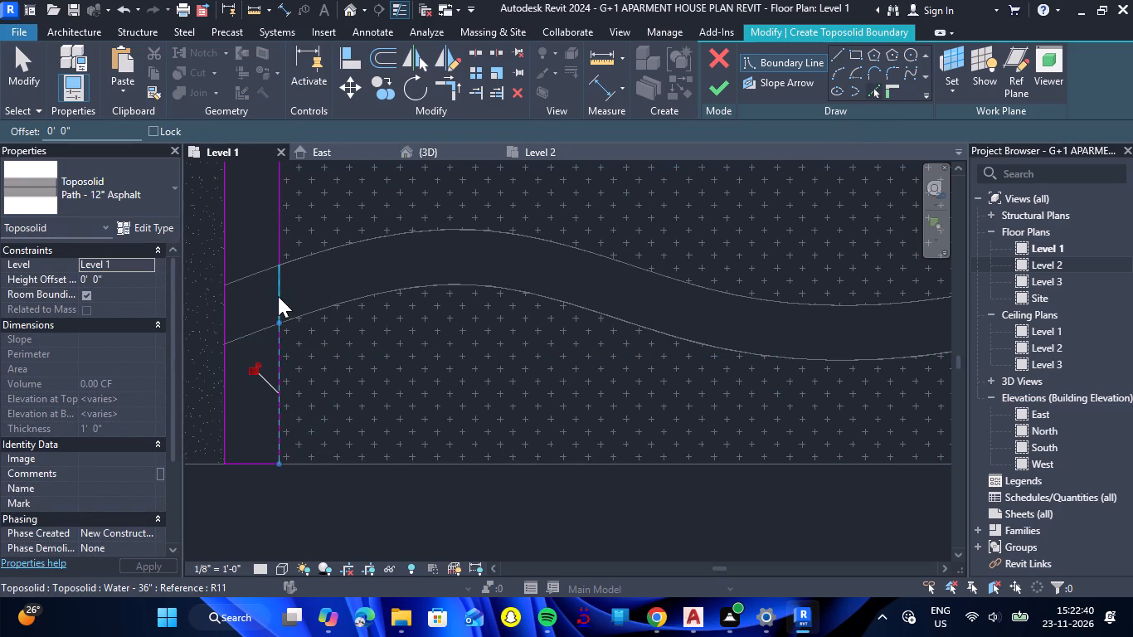
left_click(278, 296)
key("Escape")
scroll(260, 377, "down", 7)
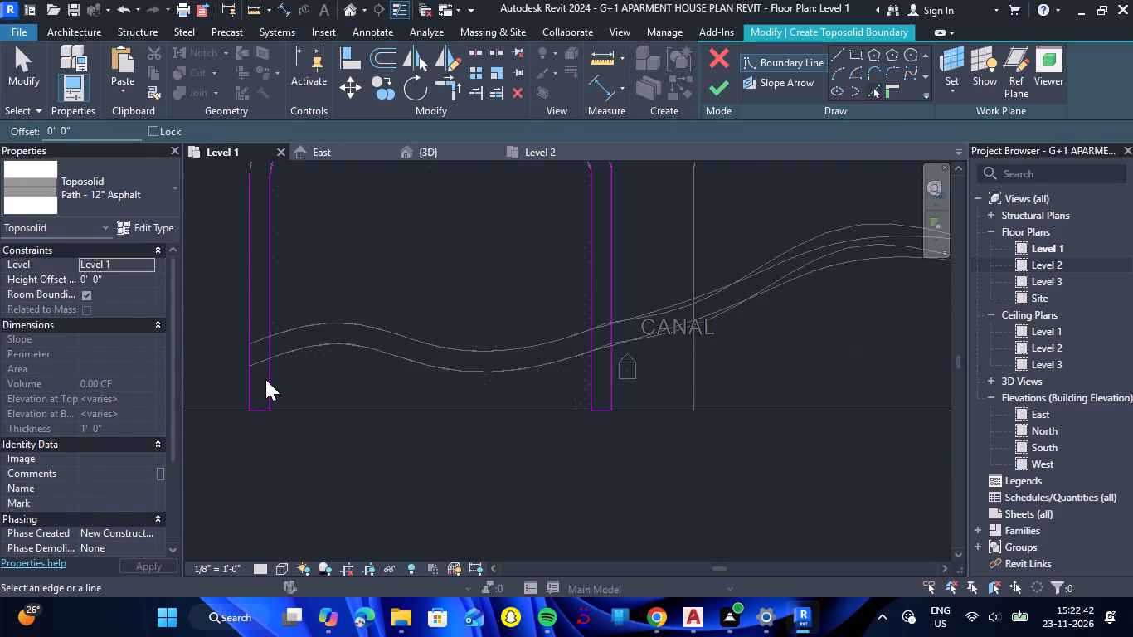
scroll(265, 379, "down", 7)
scroll(275, 310, "up", 4)
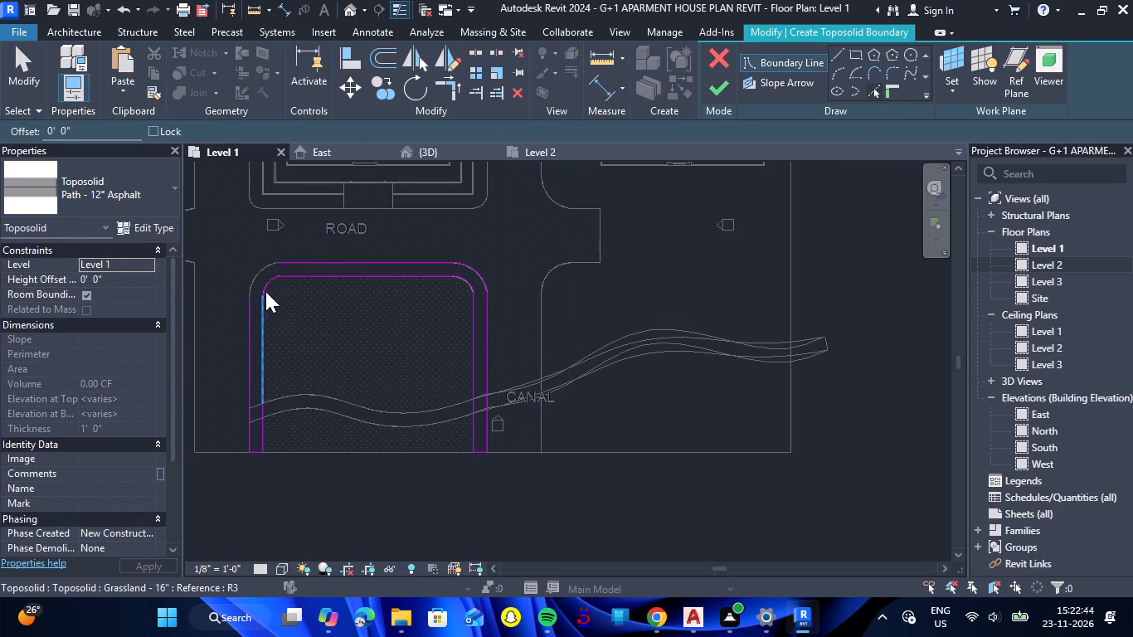
scroll(250, 273, "up", 8)
left_click(260, 288)
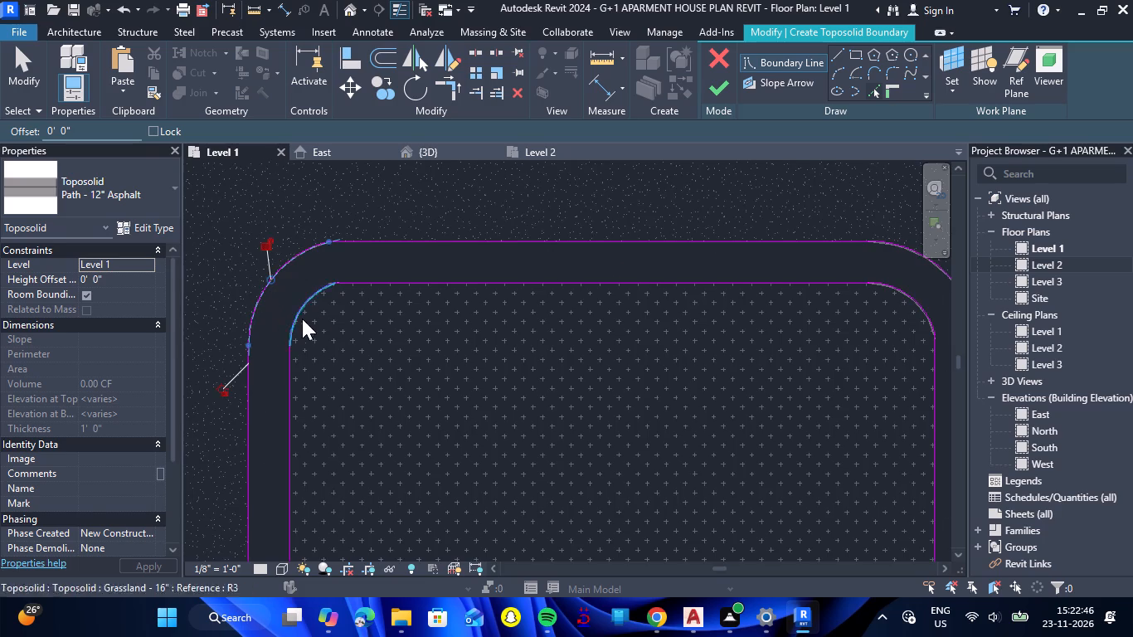
key("Escape")
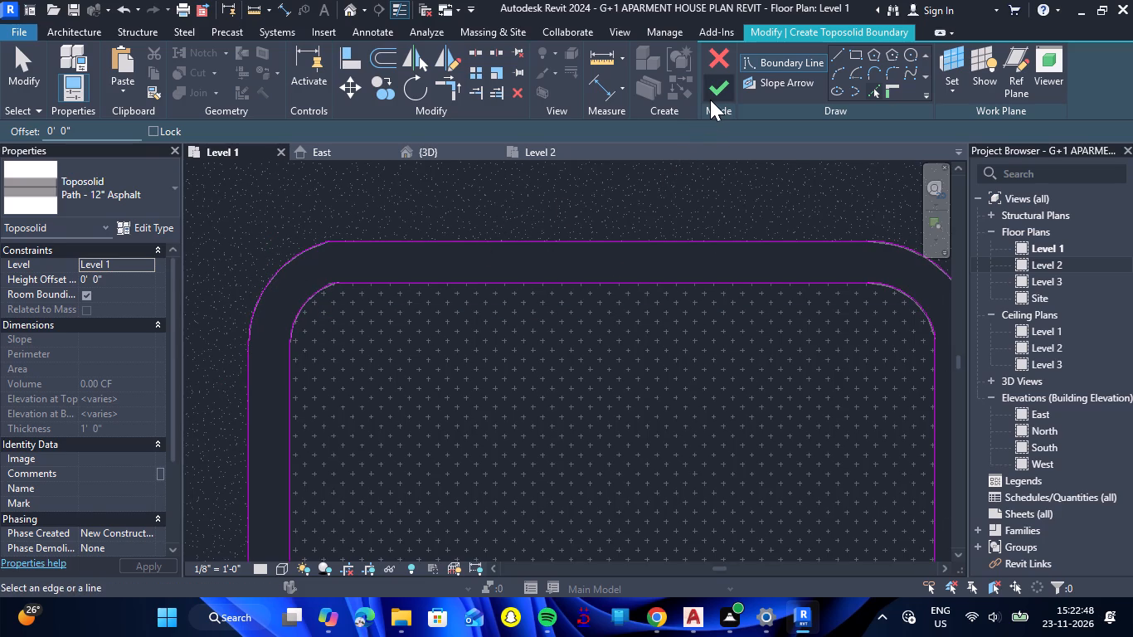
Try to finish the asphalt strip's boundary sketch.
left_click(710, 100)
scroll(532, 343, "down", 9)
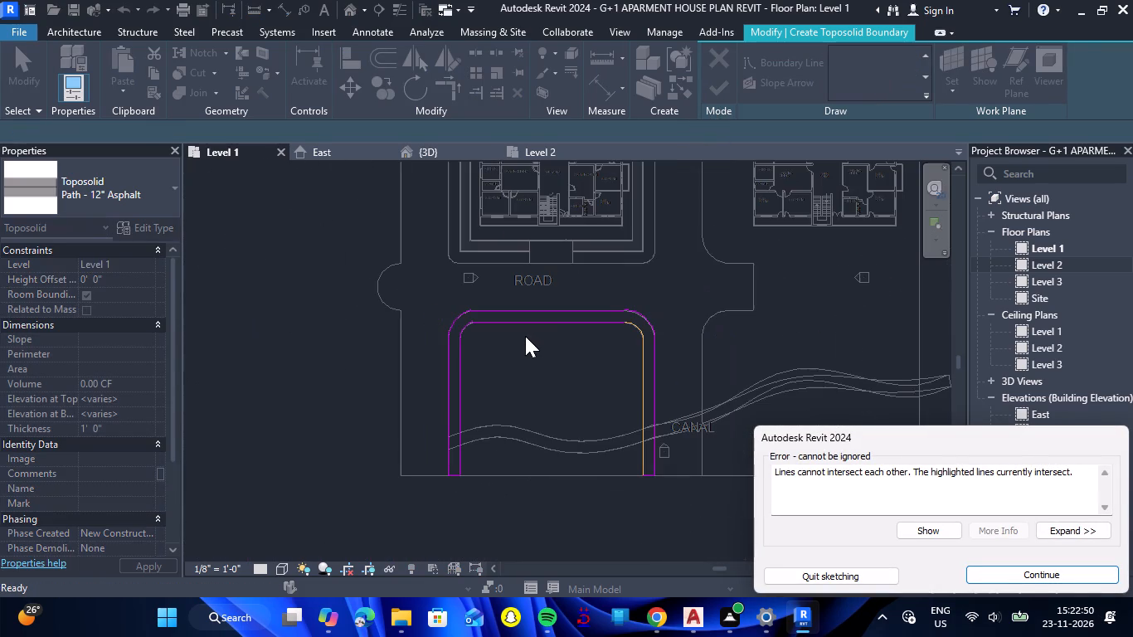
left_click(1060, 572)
Trim the strip's inner east edge and inner northeast arc to a corner, and finish the Path - 12" Asphalt toposolid.
scroll(636, 328, "up", 5)
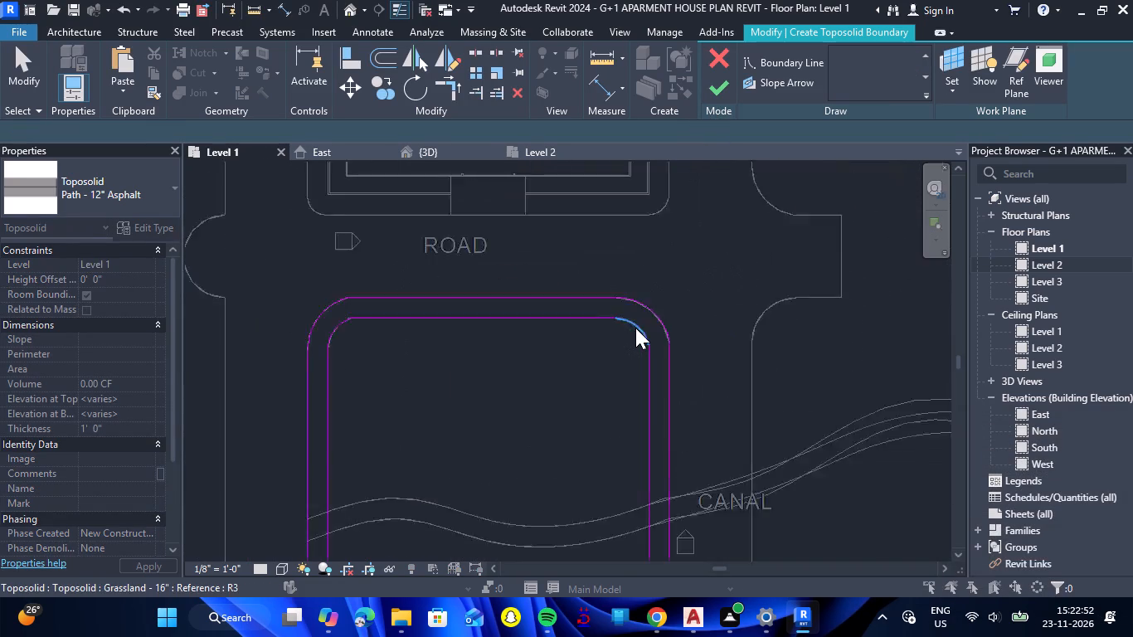
scroll(635, 328, "up", 10)
scroll(701, 402, "up", 17)
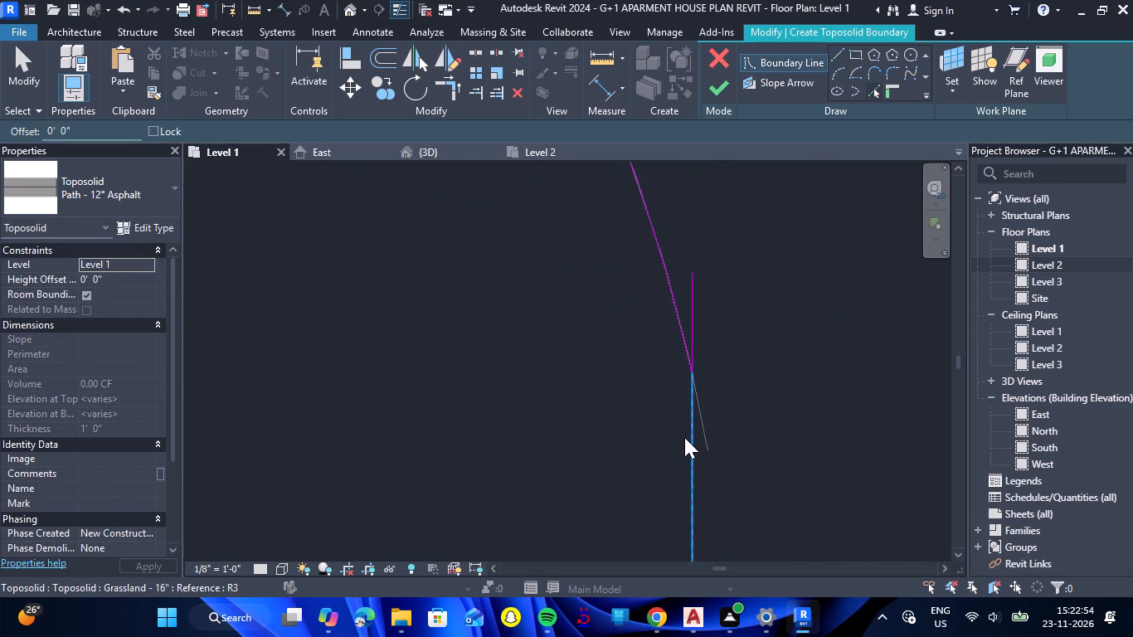
scroll(727, 419, "up", 5)
left_click(447, 95)
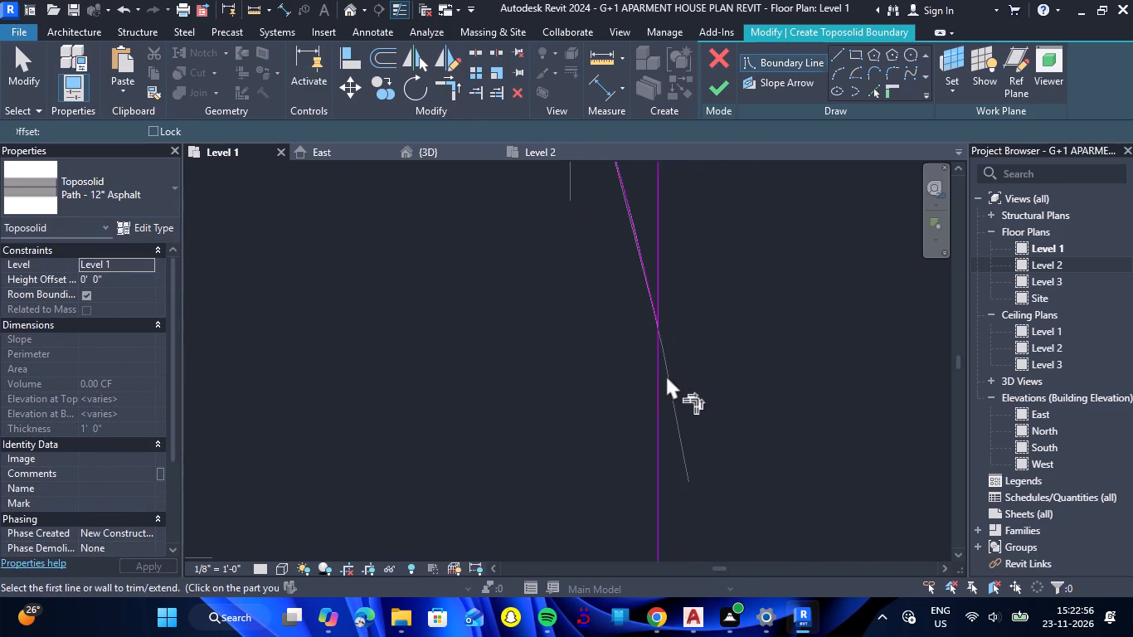
left_click(657, 372)
left_click(645, 300)
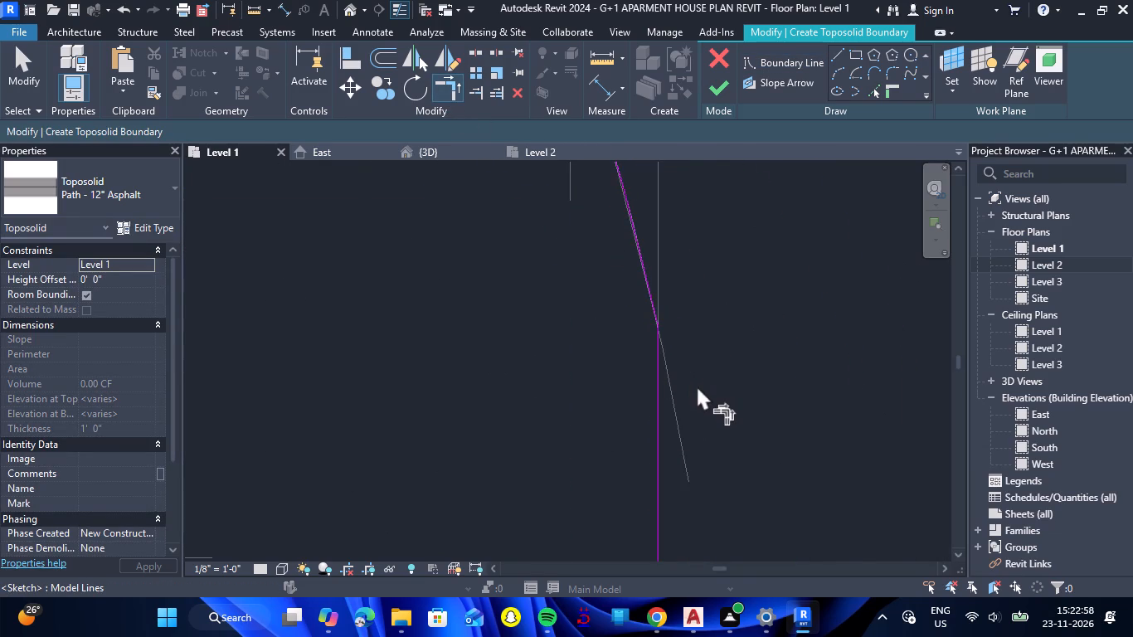
scroll(705, 377, "down", 20)
scroll(705, 377, "down", 8)
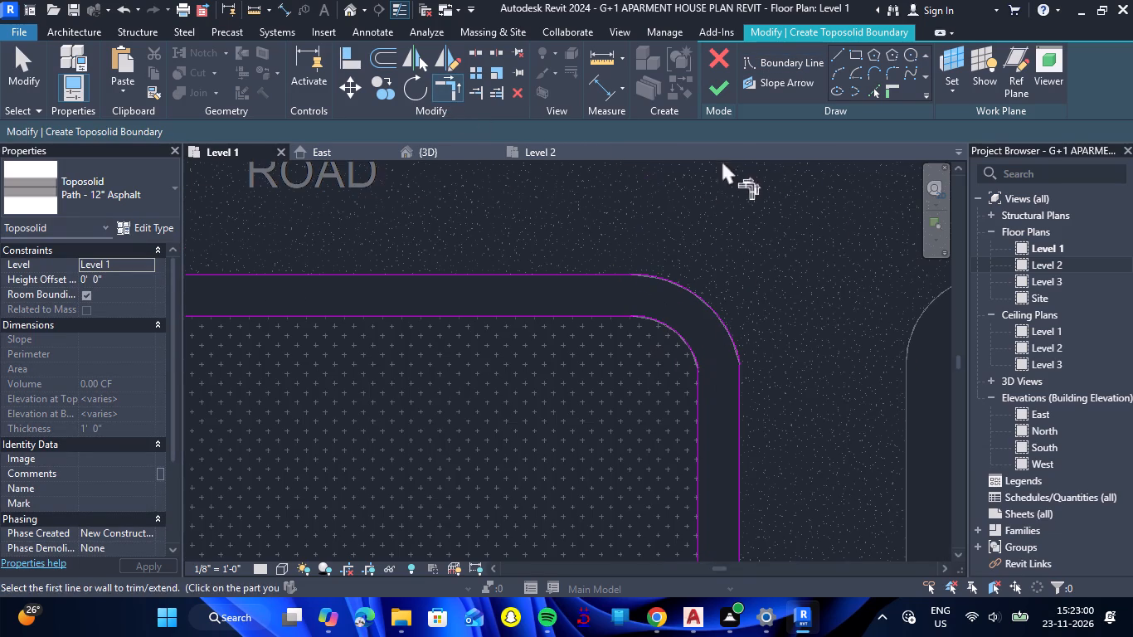
left_click(725, 94)
scroll(761, 314, "down", 9)
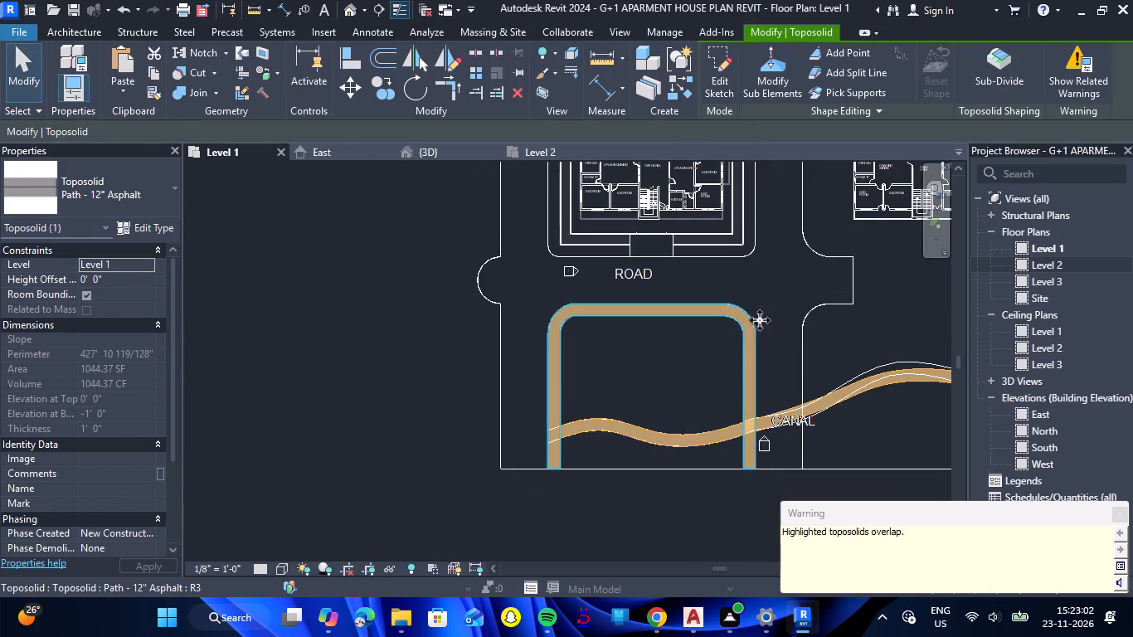
left_click(680, 513)
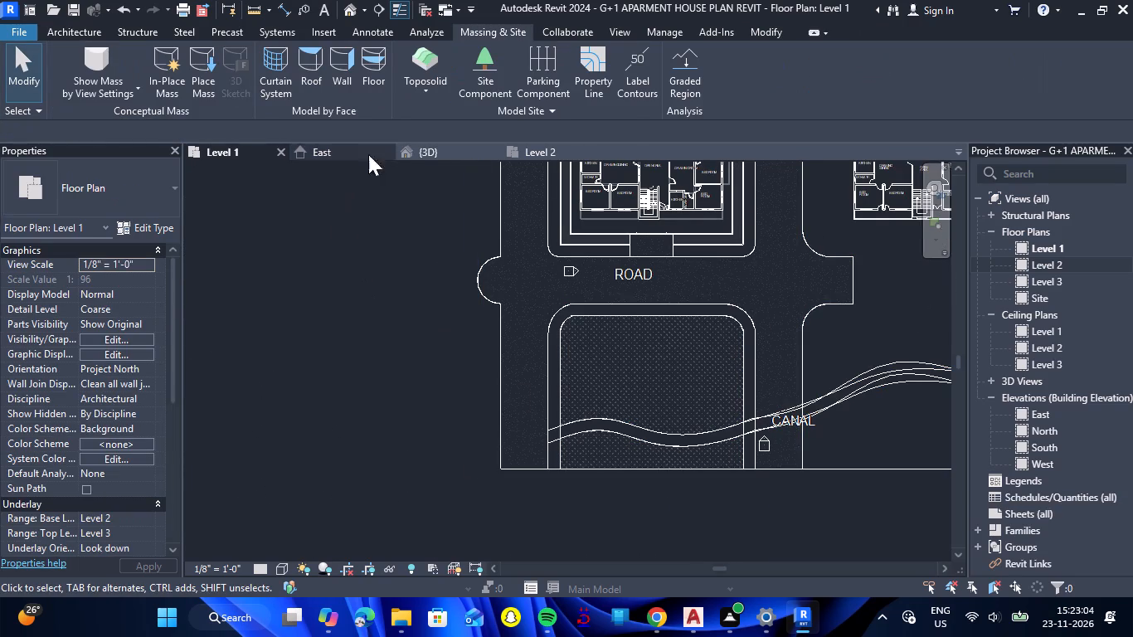
Examine the asphalt strip, the canal and the grassland around the building in the 3D view.
left_click(429, 154)
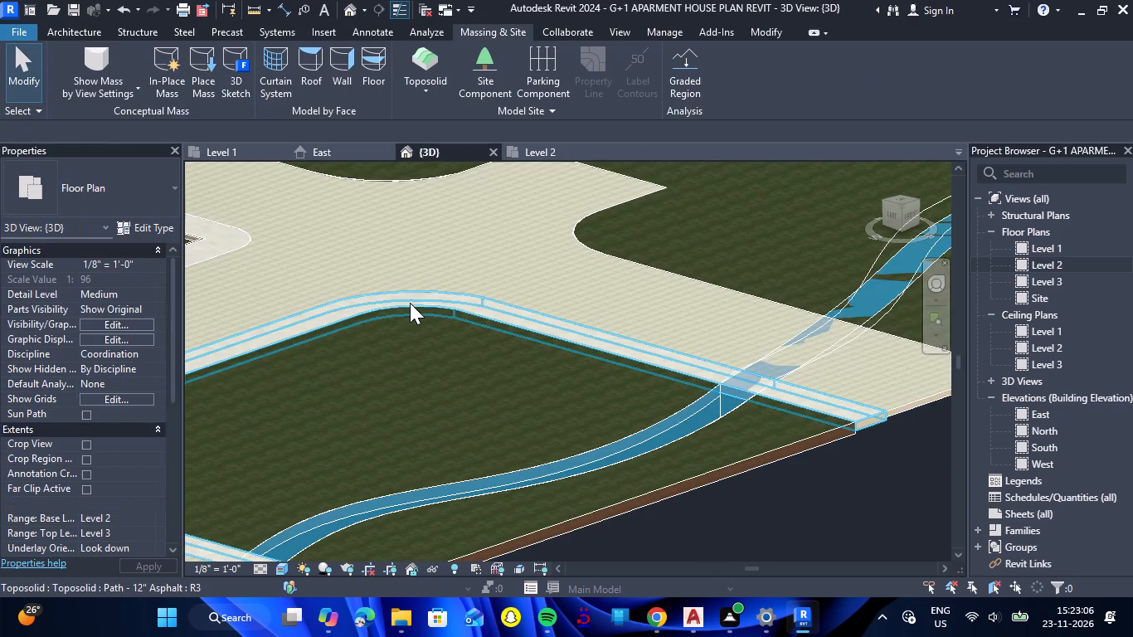
scroll(429, 303, "down", 5)
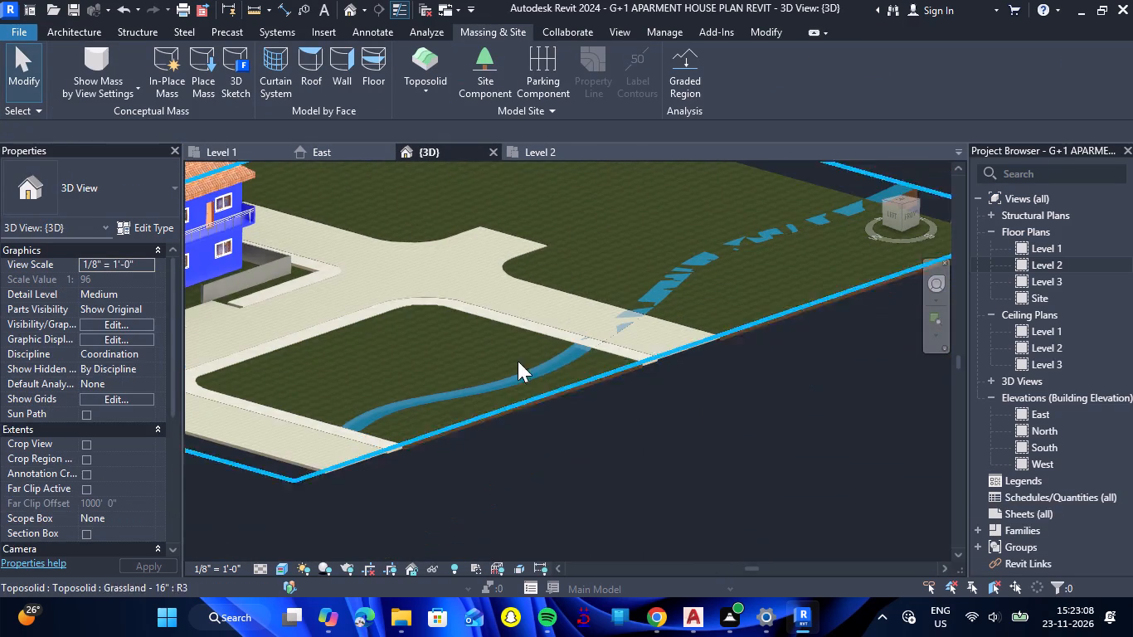
left_click(672, 462)
scroll(442, 464, "up", 6)
scroll(721, 358, "down", 2)
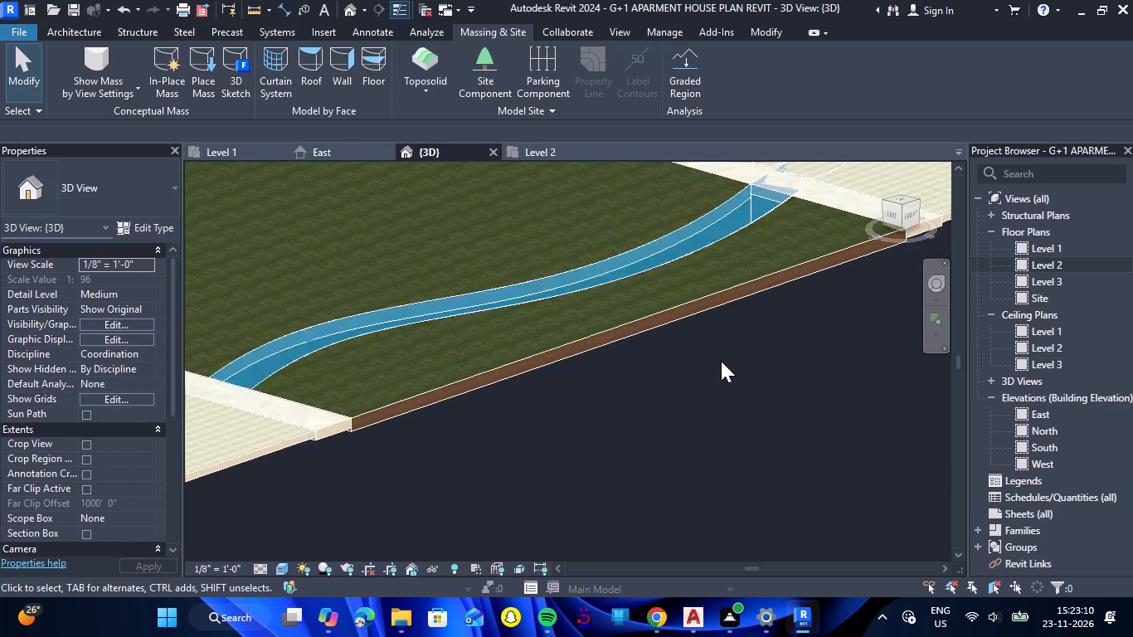
scroll(721, 361, "down", 3)
scroll(868, 328, "down", 4)
scroll(877, 328, "up", 4)
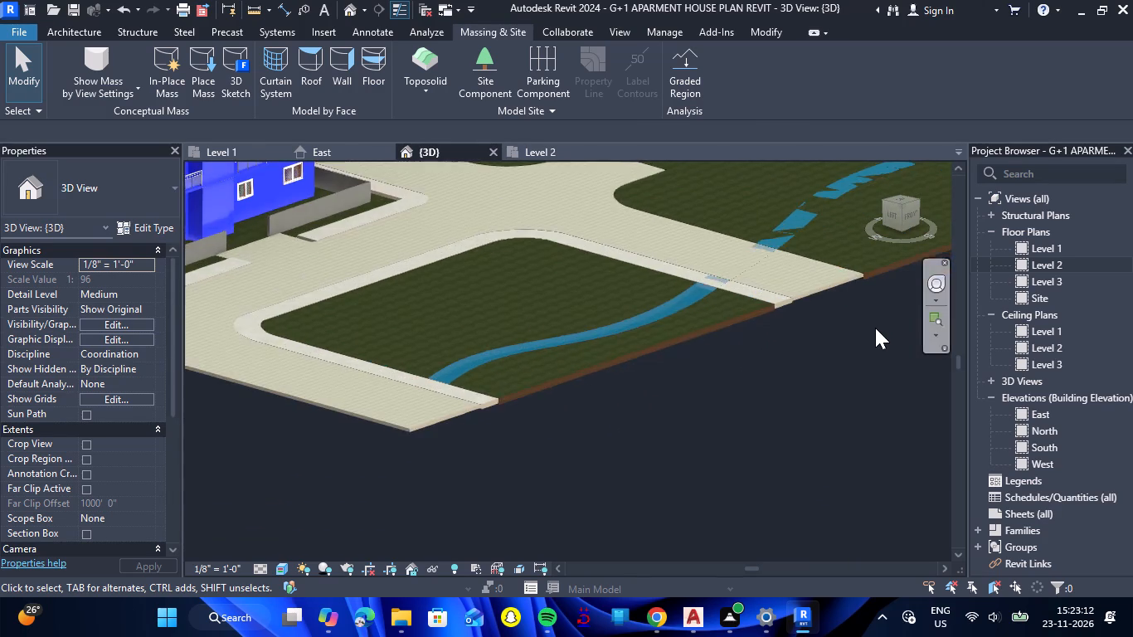
scroll(688, 371, "down", 5)
left_click_drag(715, 455, 654, 453)
right_click_drag(715, 455, 654, 453, "shift")
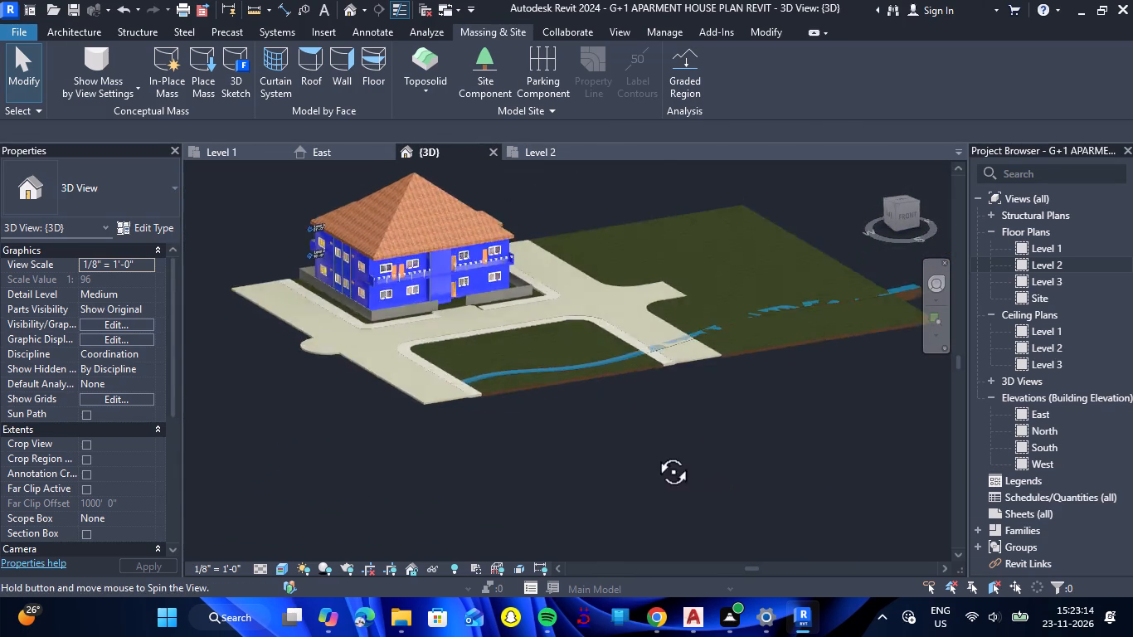
left_click_drag(654, 453, 630, 450)
right_click_drag(654, 453, 630, 450, "shift")
left_click(759, 367)
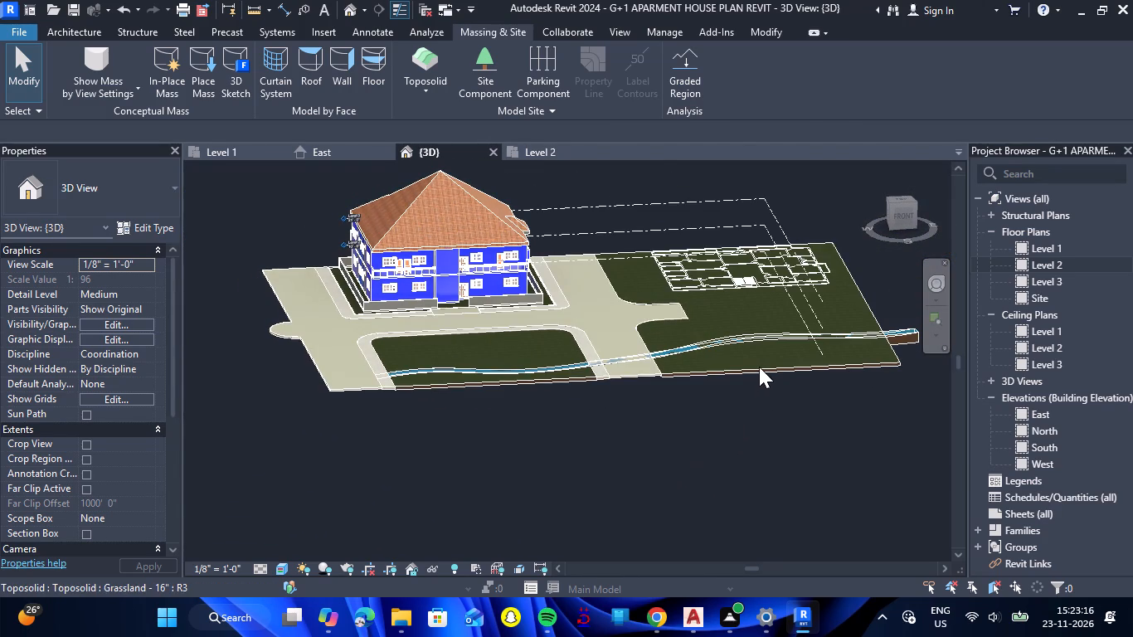
Edit the Grassland - 16" boundary on Level 1 and pick the canal's north and south edges east of the fenced grass plot as boundary lines.
double_click(713, 377)
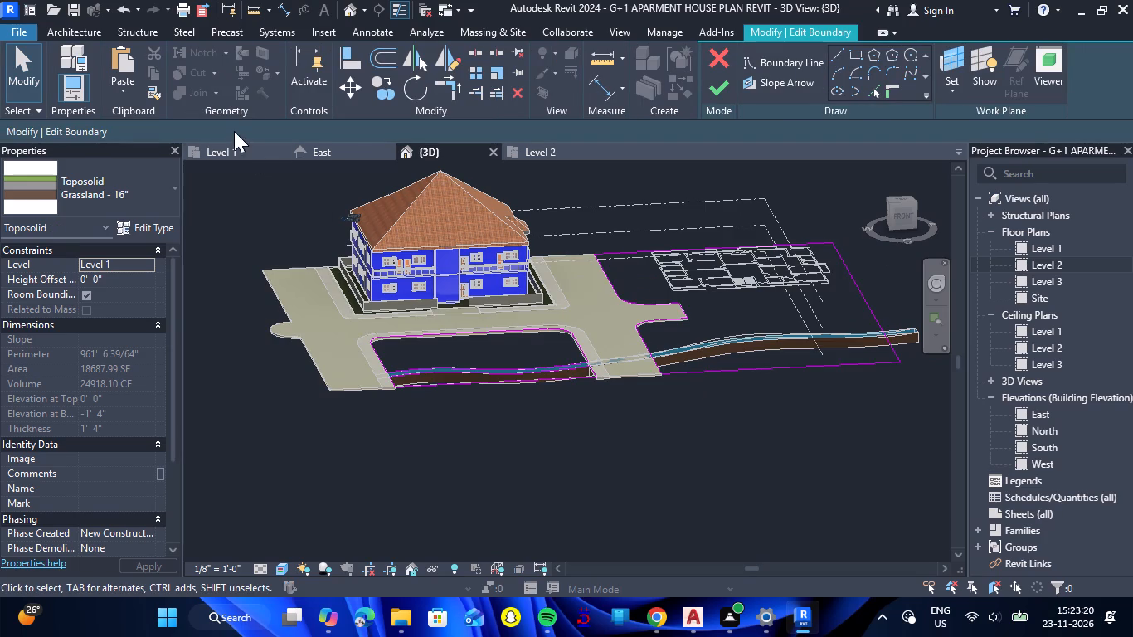
left_click(241, 148)
scroll(379, 307, "down", 6)
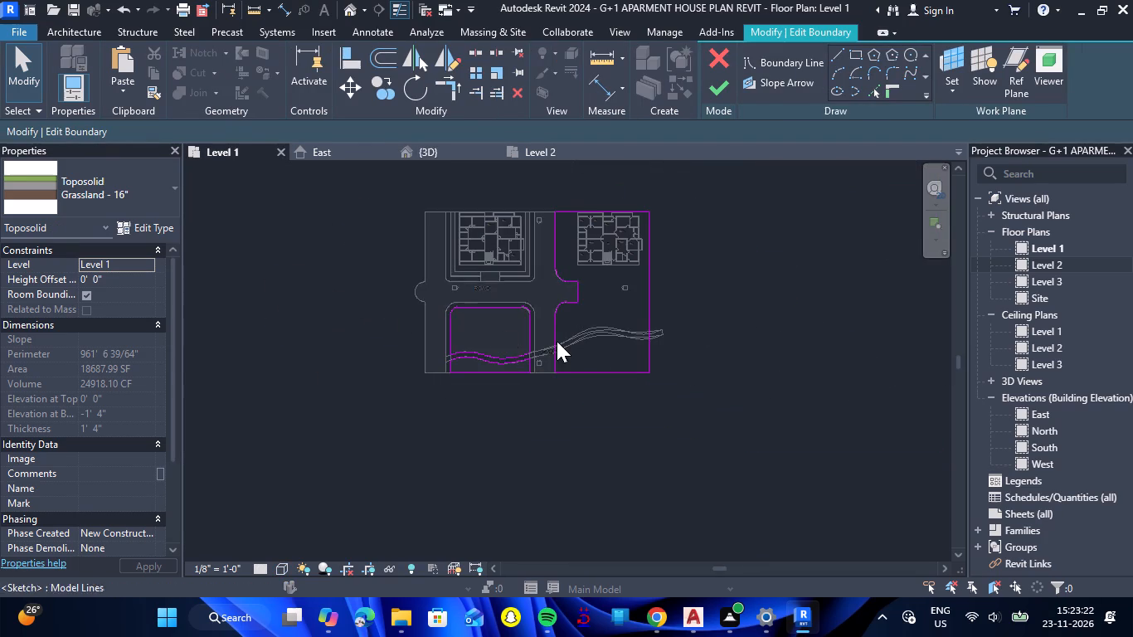
scroll(557, 341, "up", 8)
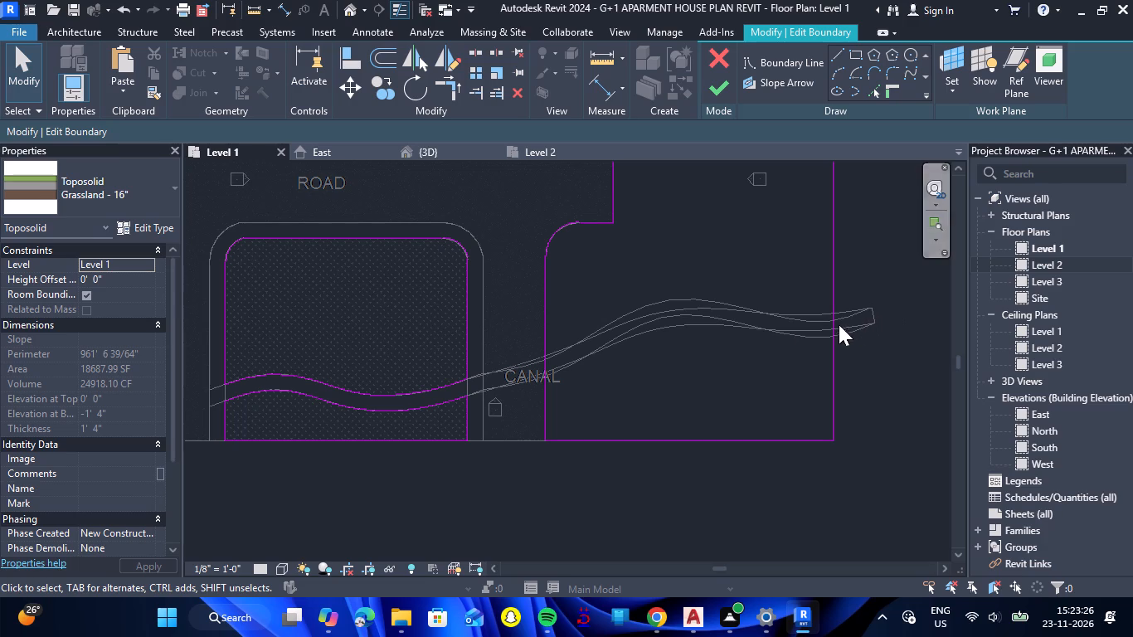
left_click(664, 443)
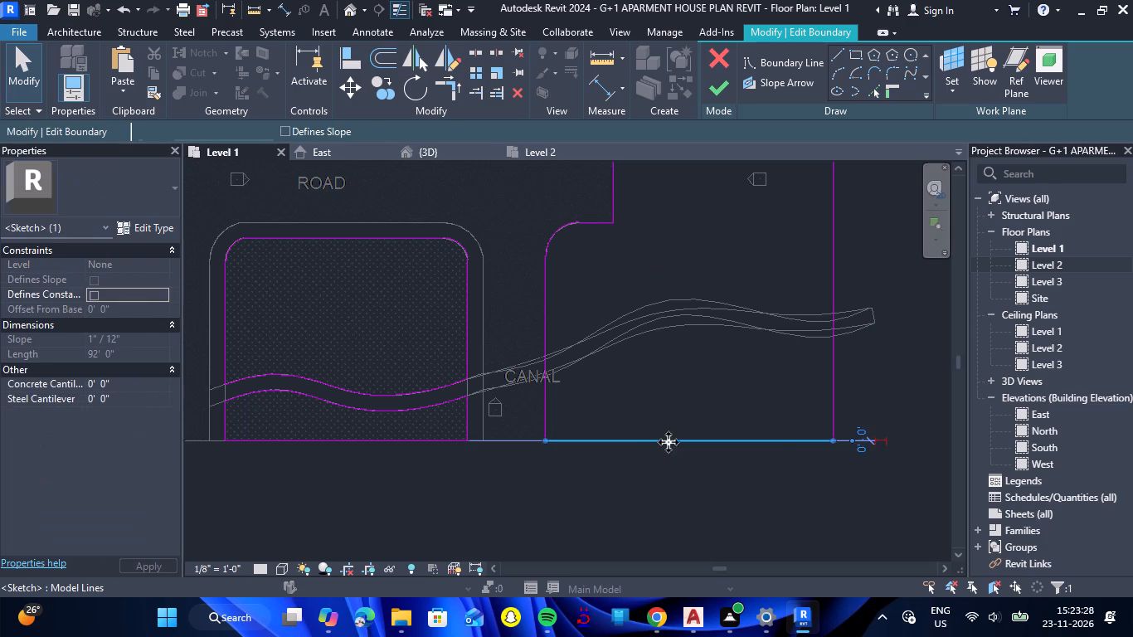
key("Escape")
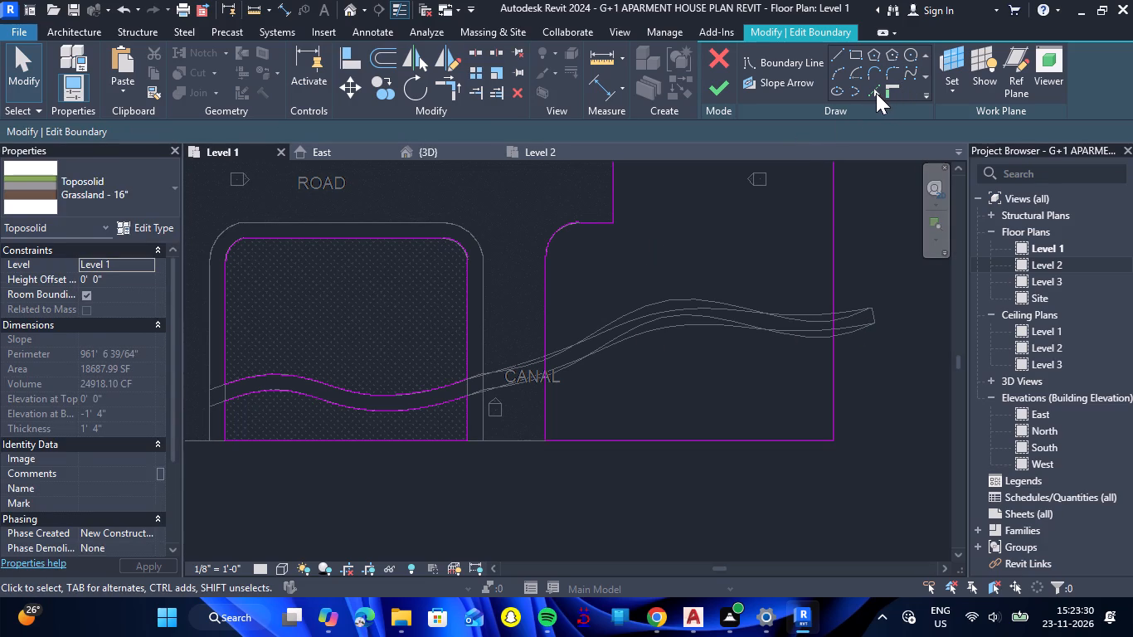
left_click(875, 93)
scroll(589, 329, "up", 3)
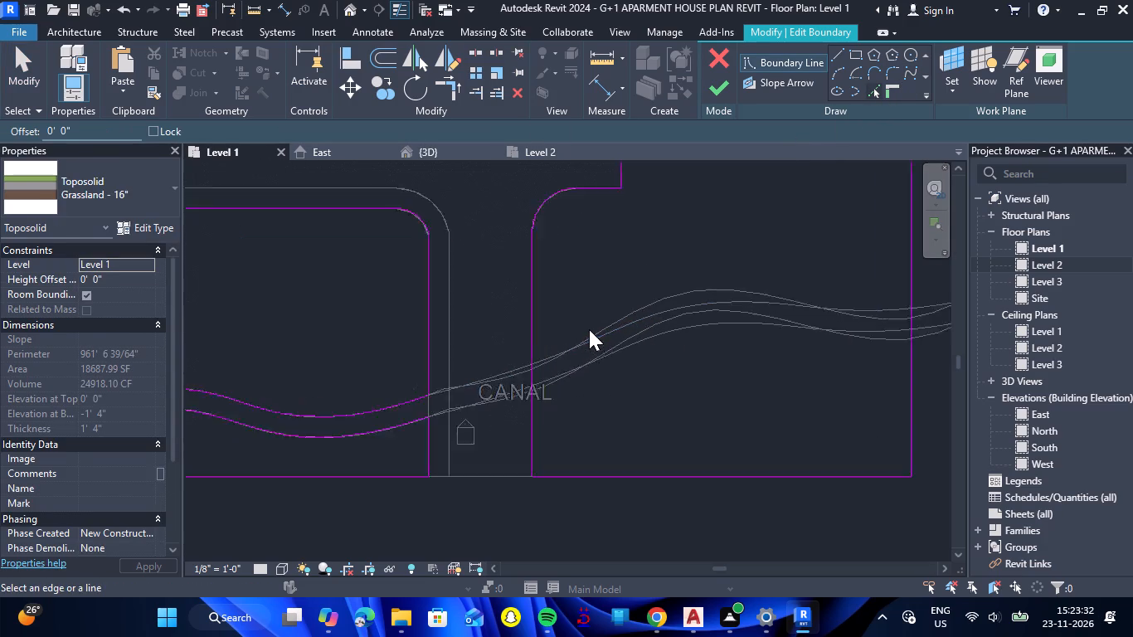
scroll(589, 329, "up", 2)
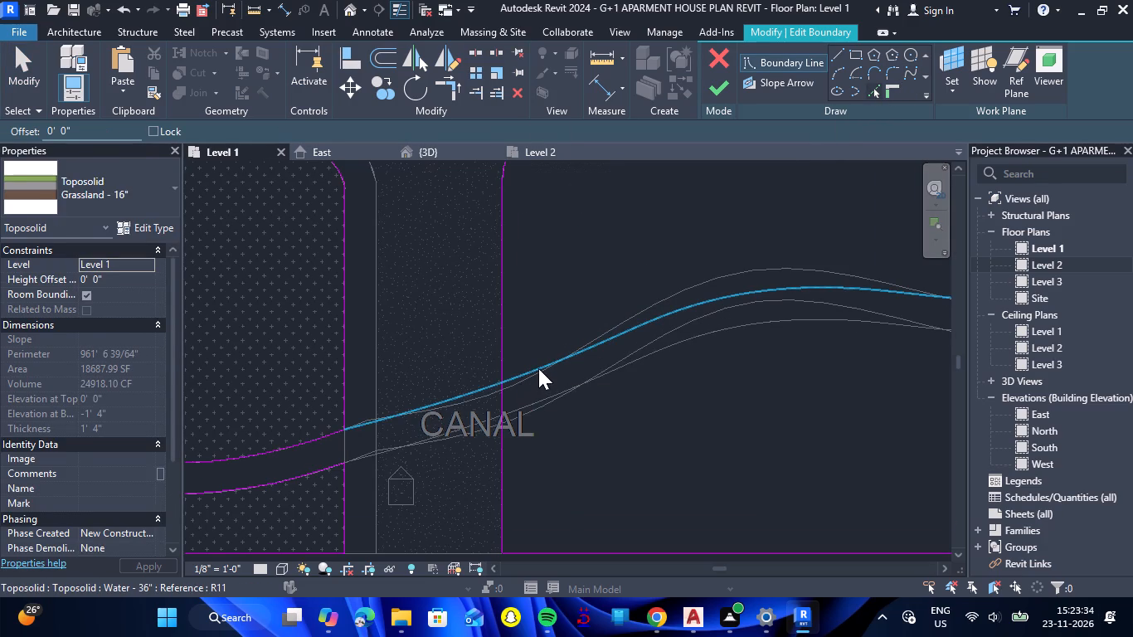
left_click(538, 368)
scroll(499, 340, "down", 5)
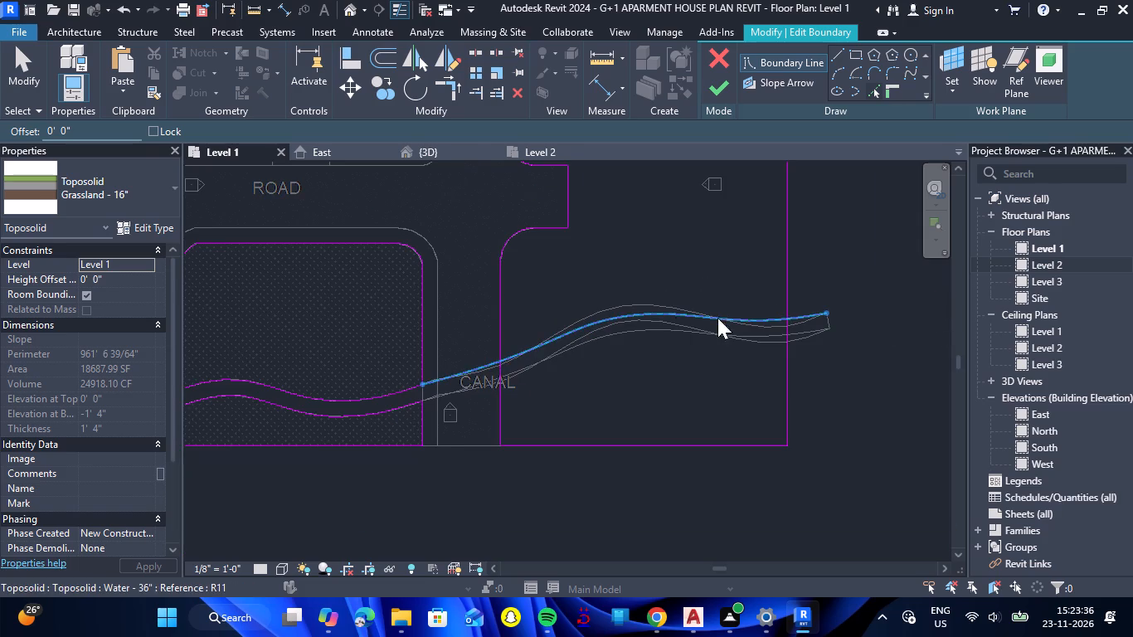
left_click(801, 336)
scroll(490, 402, "up", 4)
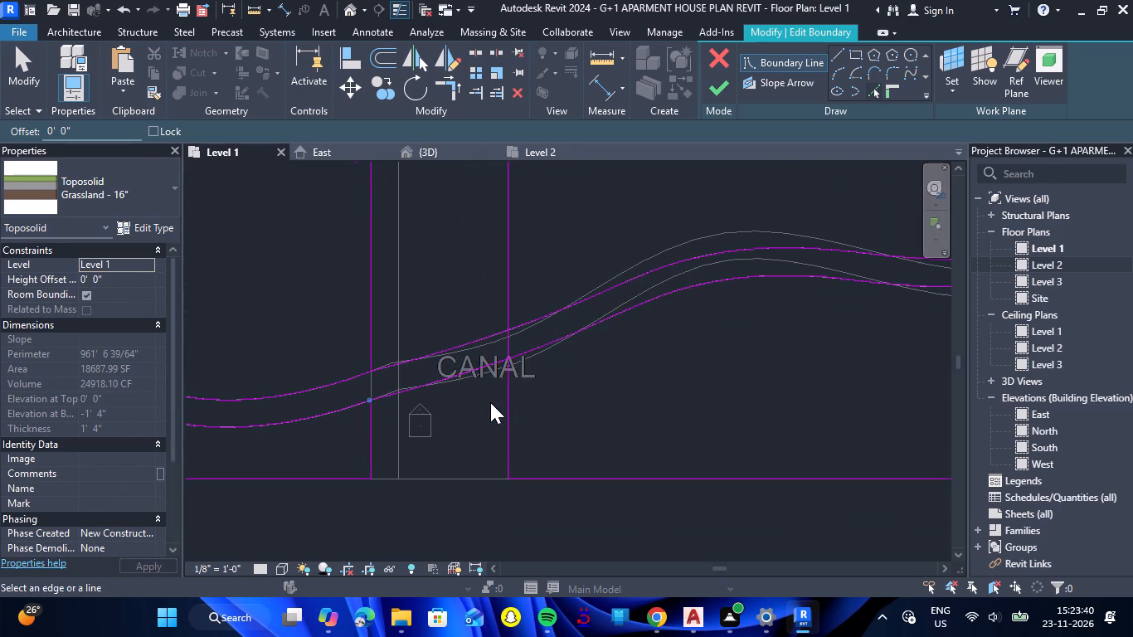
key("Escape")
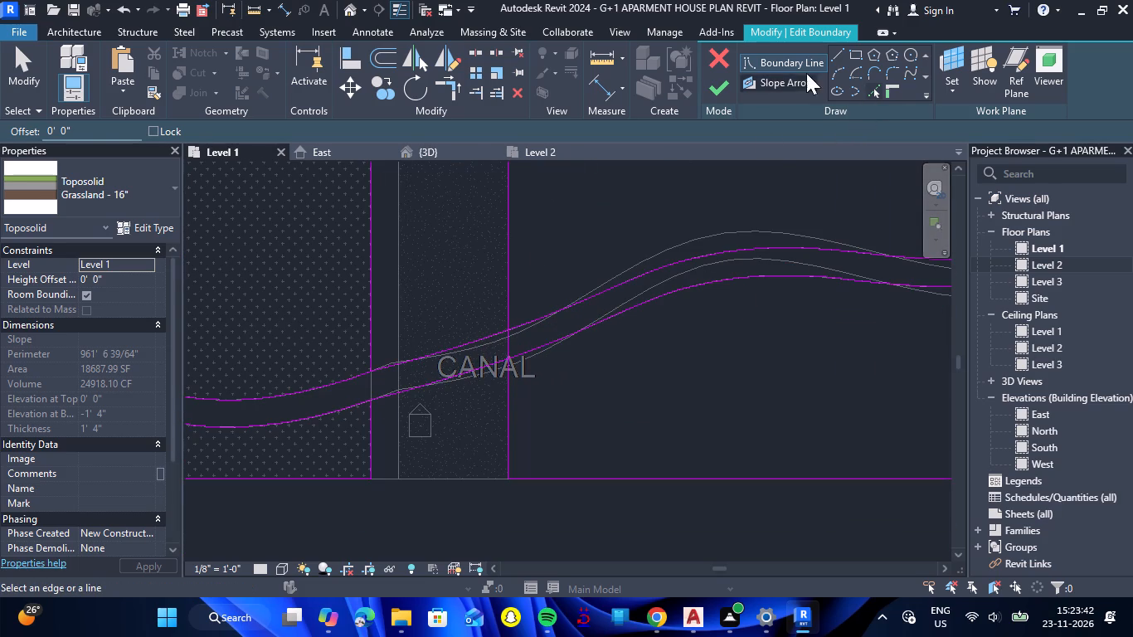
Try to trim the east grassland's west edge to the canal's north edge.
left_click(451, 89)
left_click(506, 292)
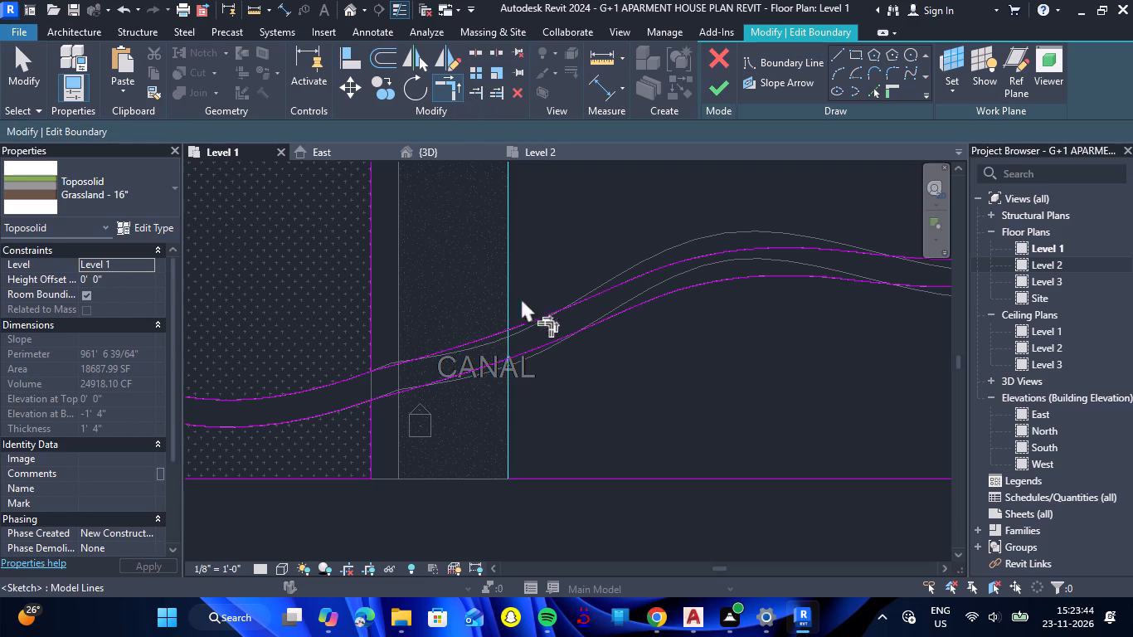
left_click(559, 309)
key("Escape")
Select the east grassland's west boundary line where it crosses the canal.
left_click(510, 299)
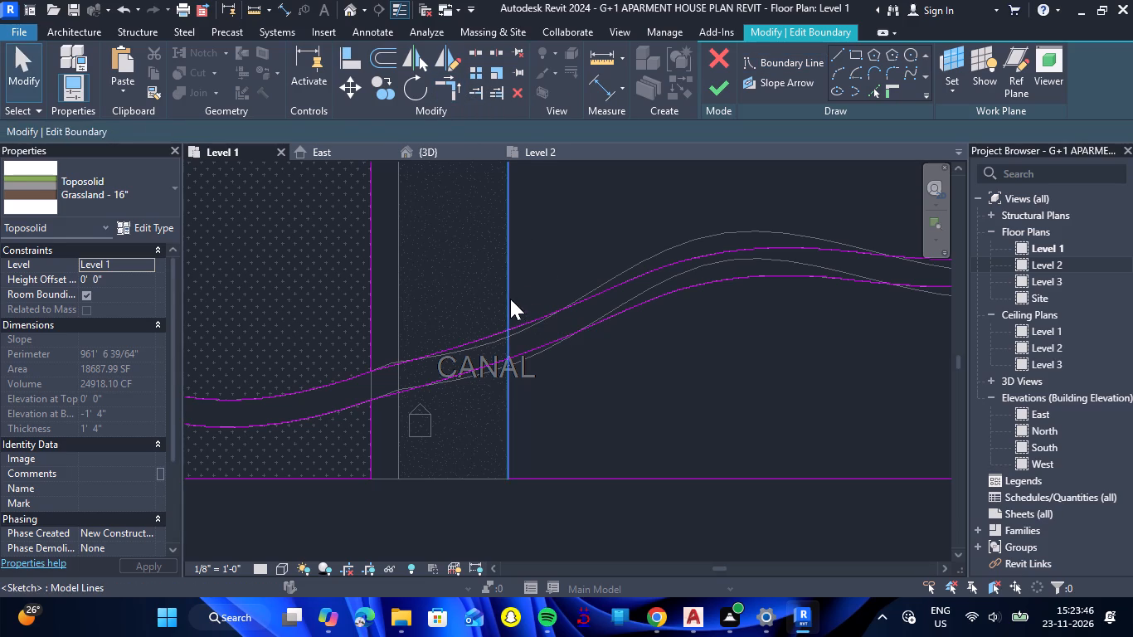
key("Escape")
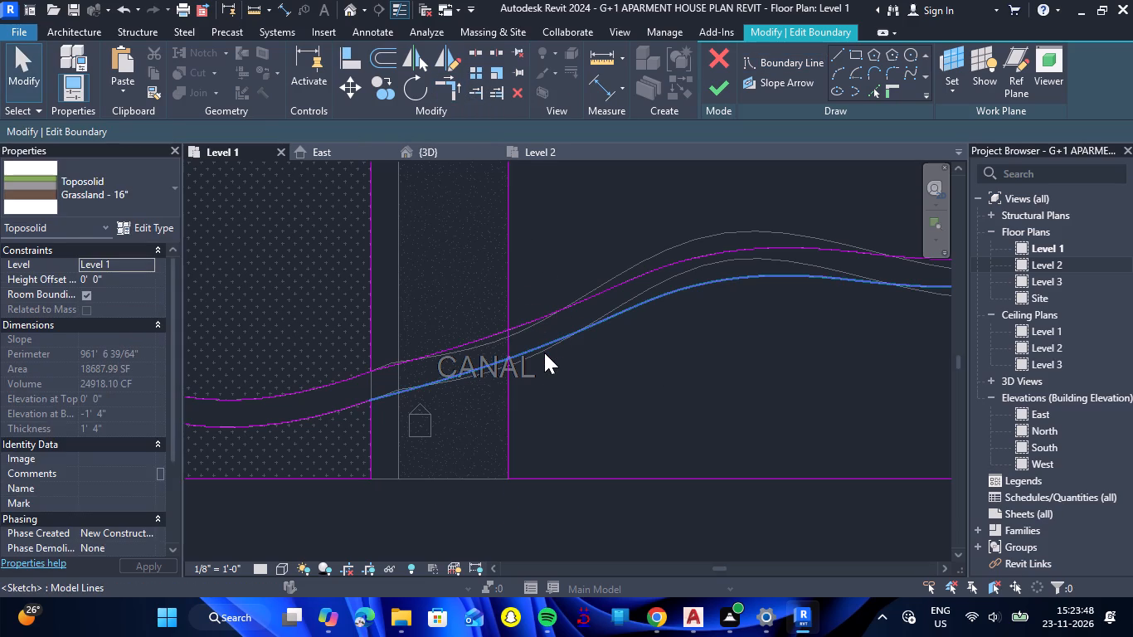
left_click(501, 273)
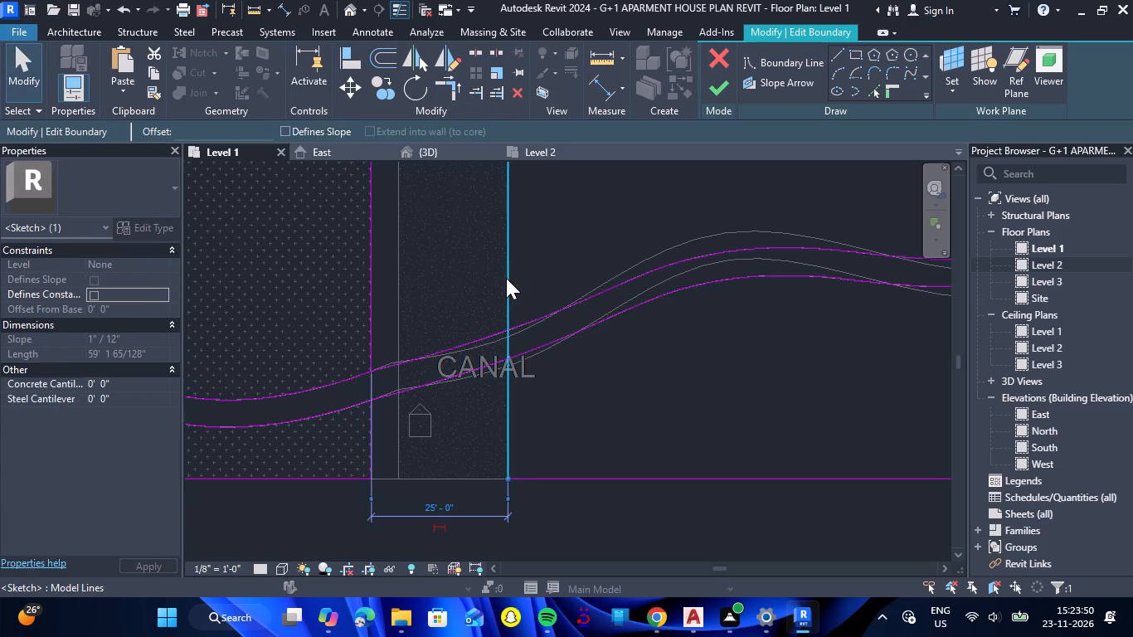
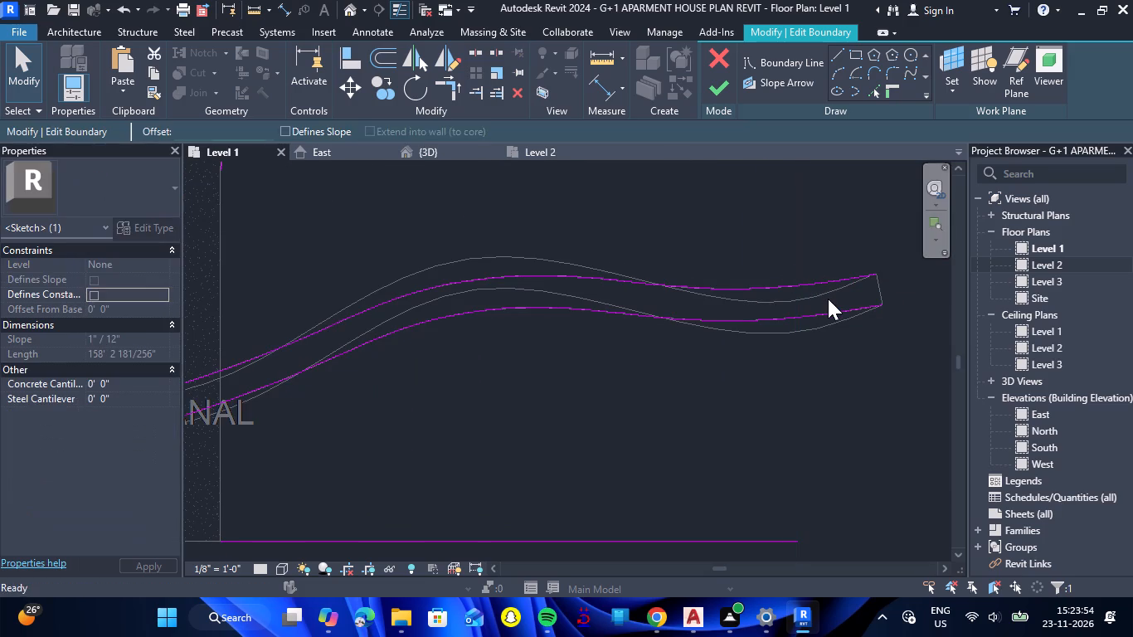
Draw a boundary line along the path's east edge from the site's south edge up to the canal's south edge.
scroll(532, 378, "down", 4)
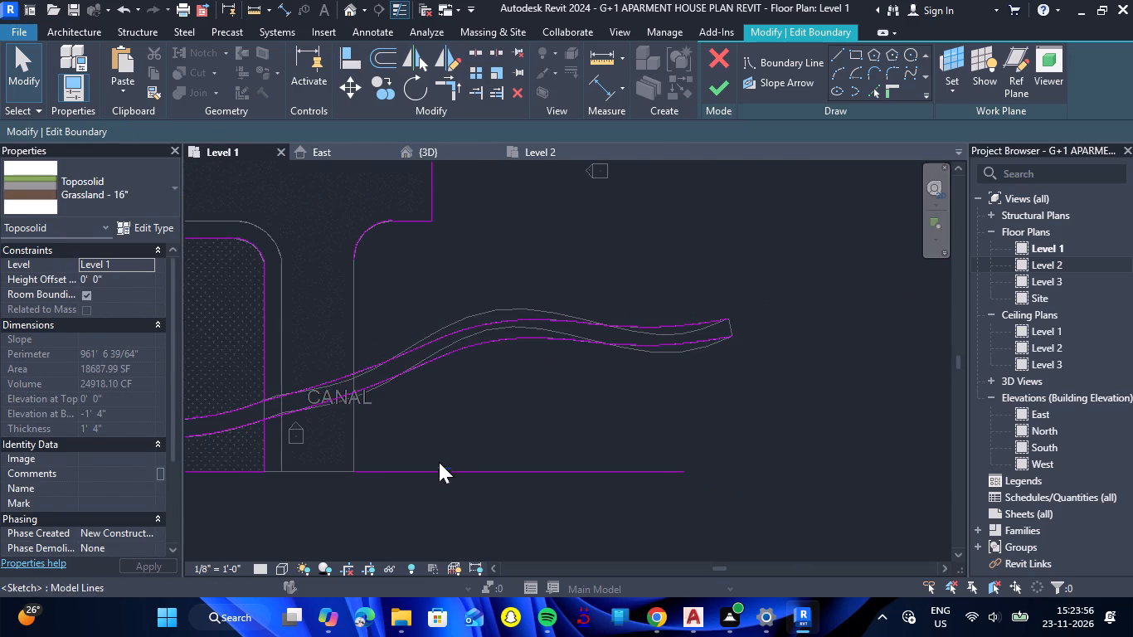
scroll(371, 465, "up", 4)
left_click(835, 57)
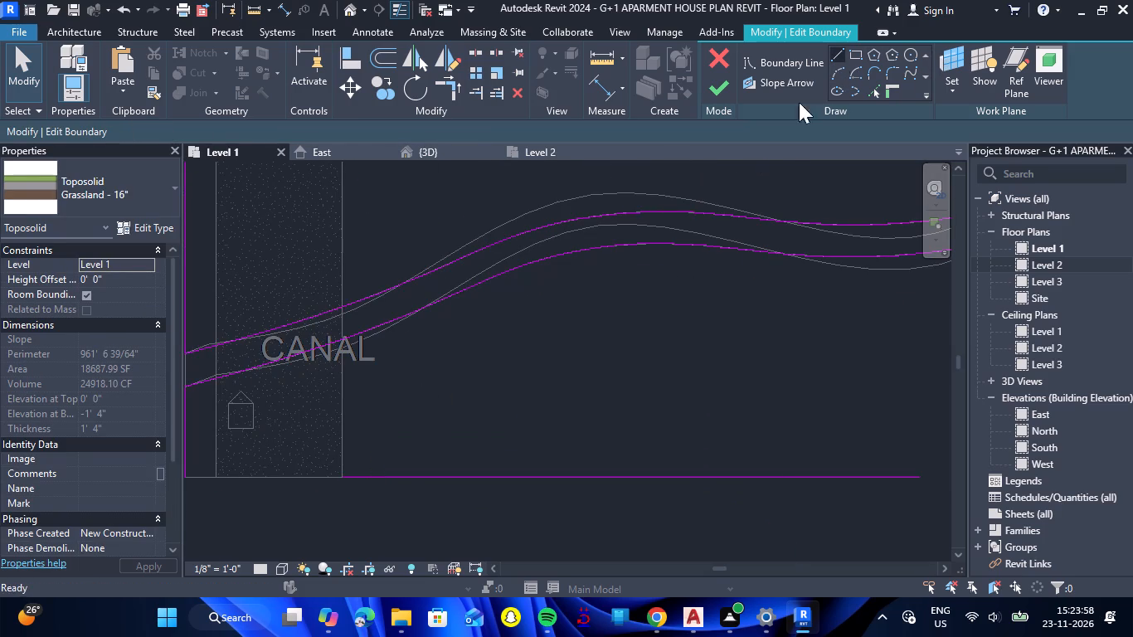
left_click(340, 479)
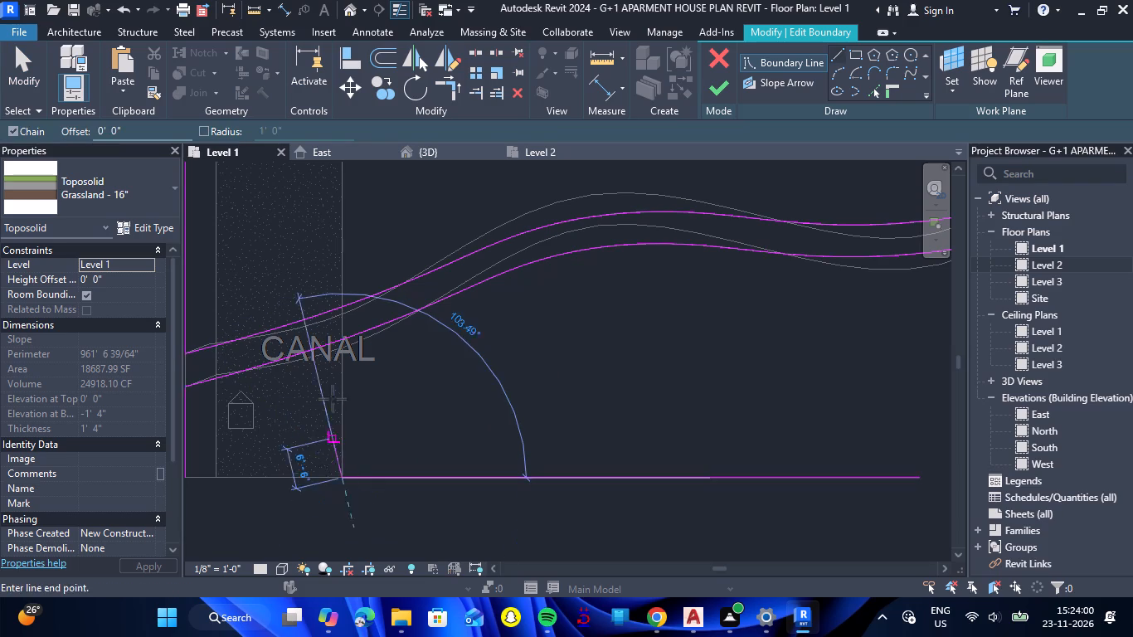
left_click(339, 338)
scroll(341, 338, "up", 11)
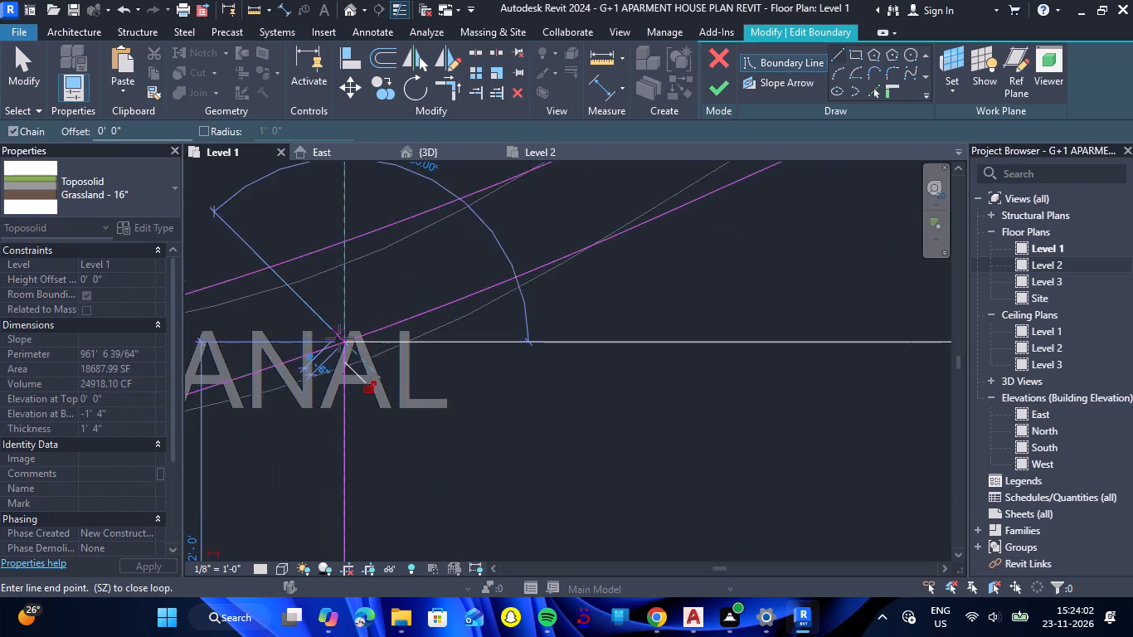
scroll(339, 338, "up", 4)
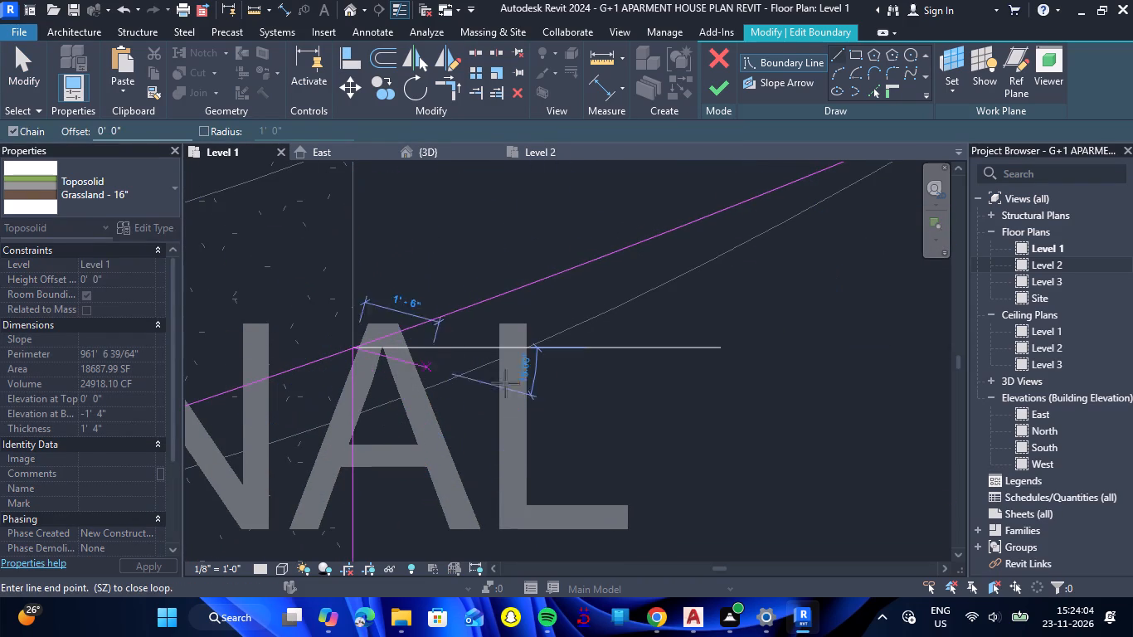
key("Escape")
Draw the east boundary line about 35' long from the southeast corner north to the canal's south edge.
scroll(348, 399, "down", 19)
scroll(683, 467, "up", 1)
left_click(675, 451)
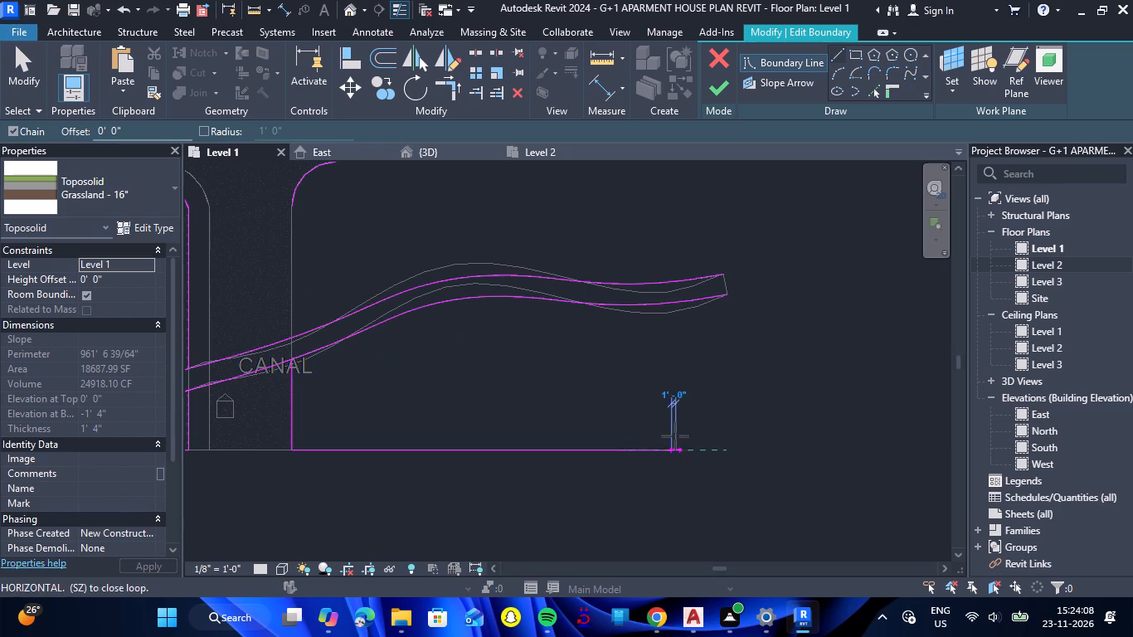
left_click(669, 304)
key("Escape")
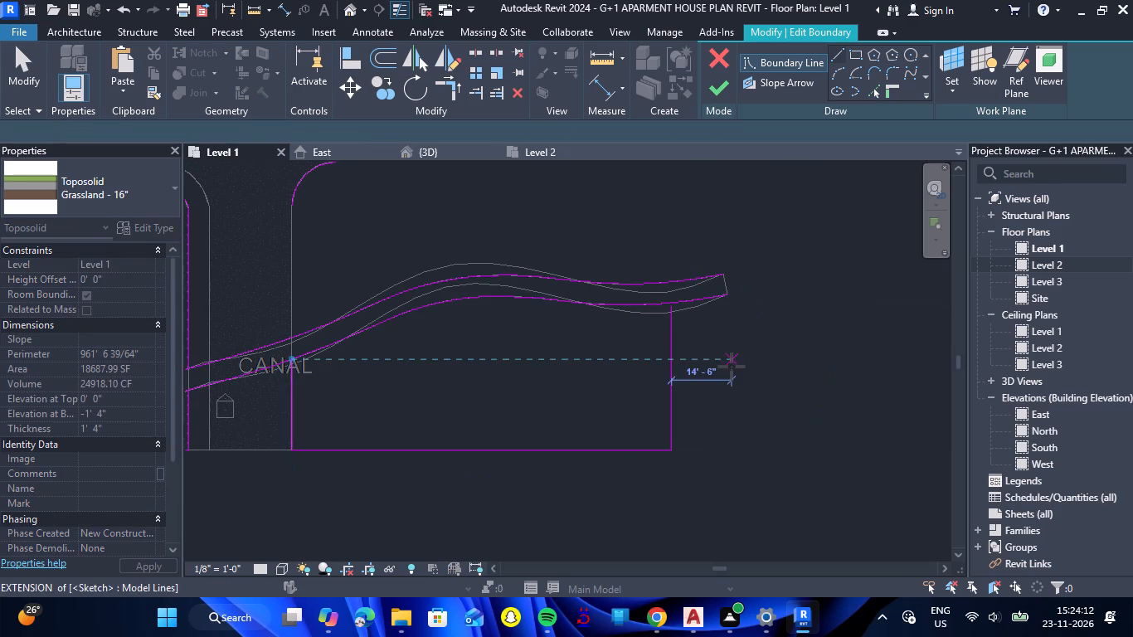
scroll(680, 292, "up", 7)
key("Escape")
Adjust the north end of the southeast boundary line to meet the canal's south edge.
scroll(654, 357, "up", 3)
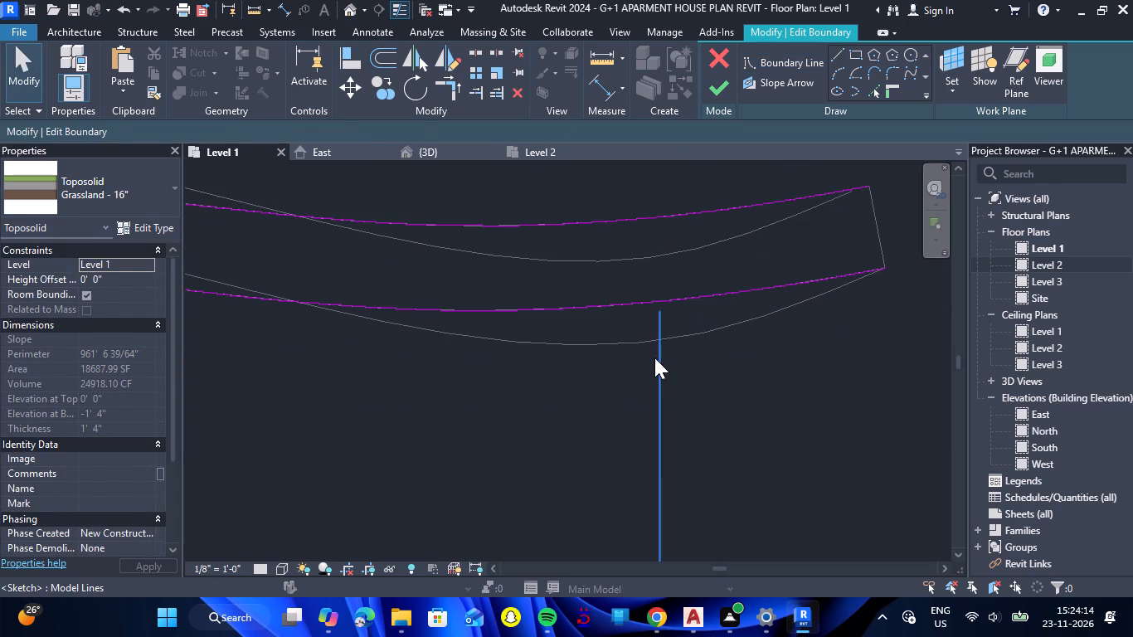
left_click(654, 357)
left_click_drag(659, 310, 659, 298)
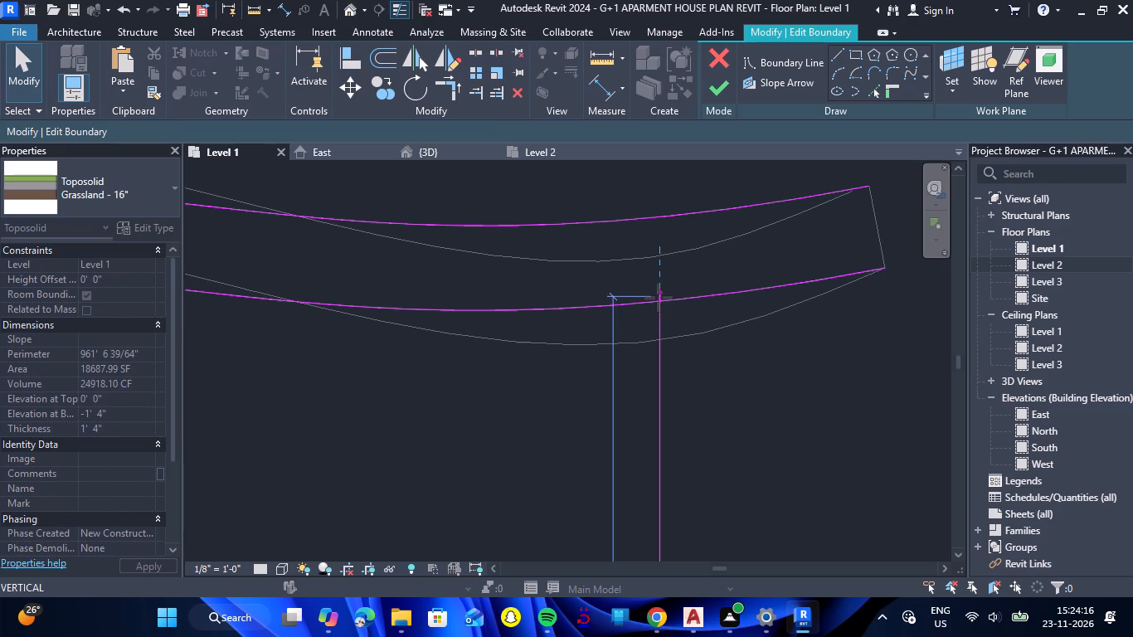
left_click_drag(659, 298, 659, 300)
scroll(659, 300, "up", 10)
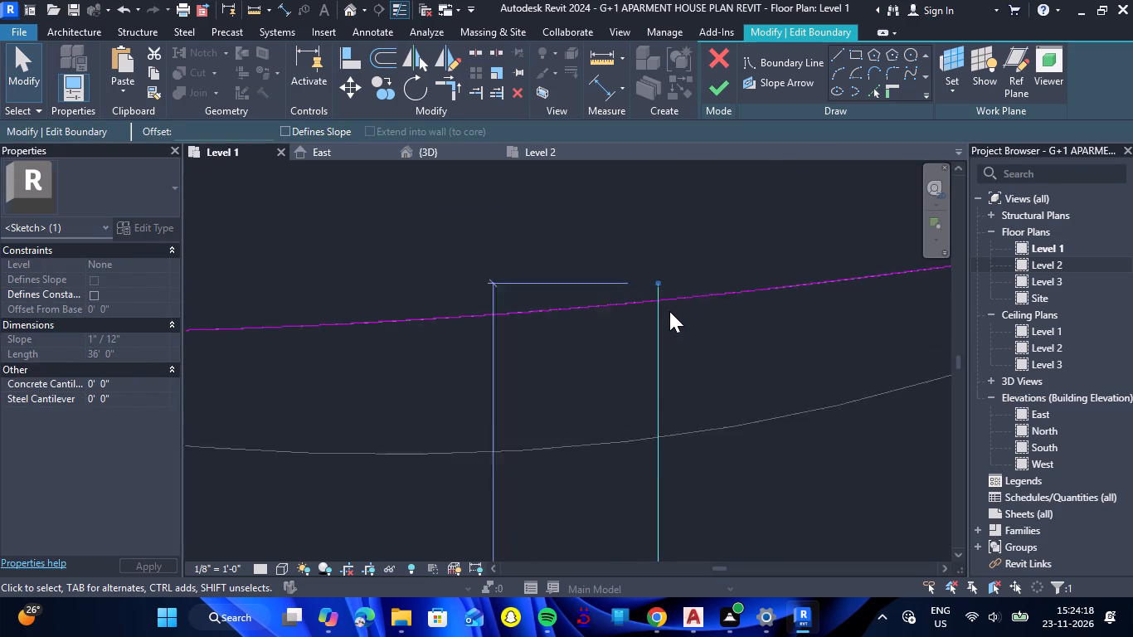
scroll(669, 311, "up", 3)
key("Down")
key("Down")
key("Down")
key("Down")
key("Down")
key("Down")
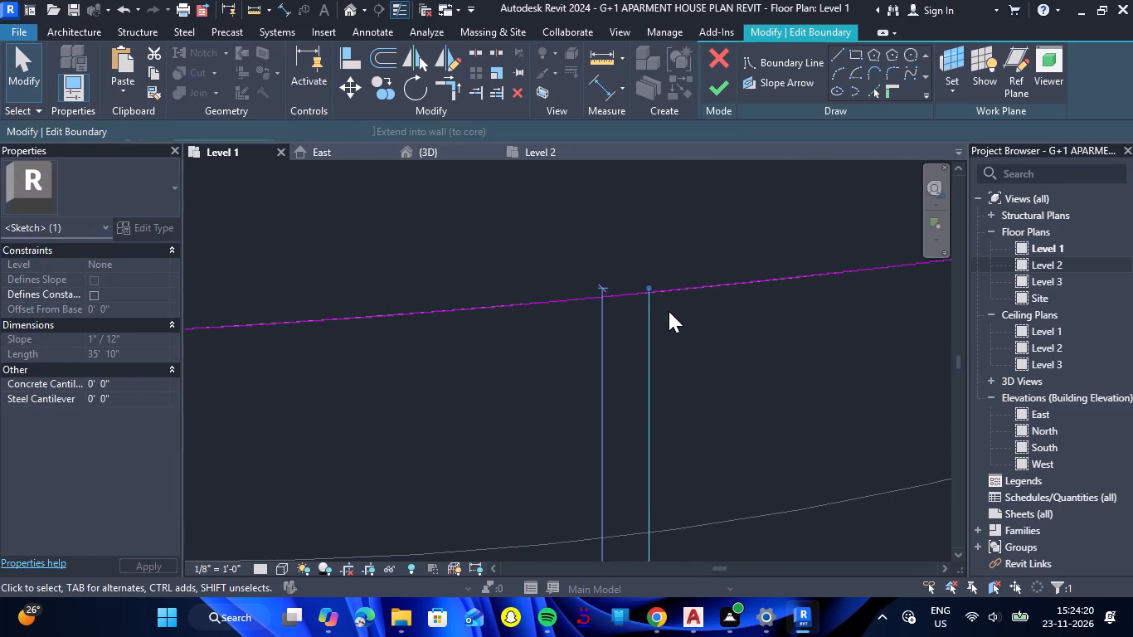
key("Down")
key("Escape")
Draw a boundary line about 29'-6" long along the path's east edge, up to the rounded road corner north of the canal.
scroll(669, 311, "down", 15)
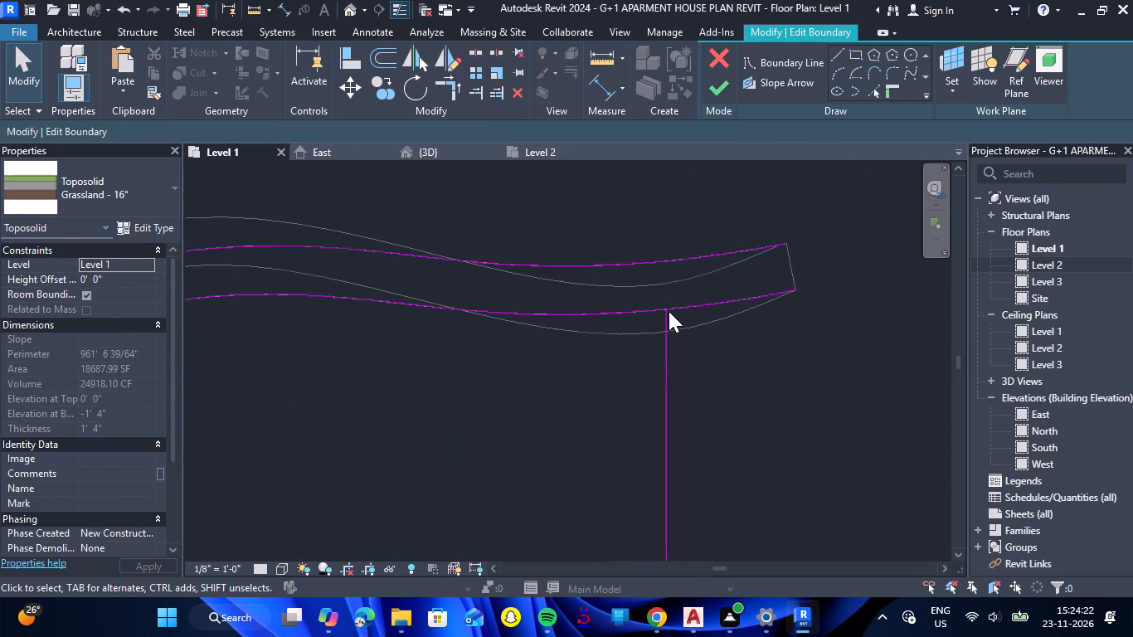
scroll(669, 311, "down", 14)
scroll(497, 240, "up", 6)
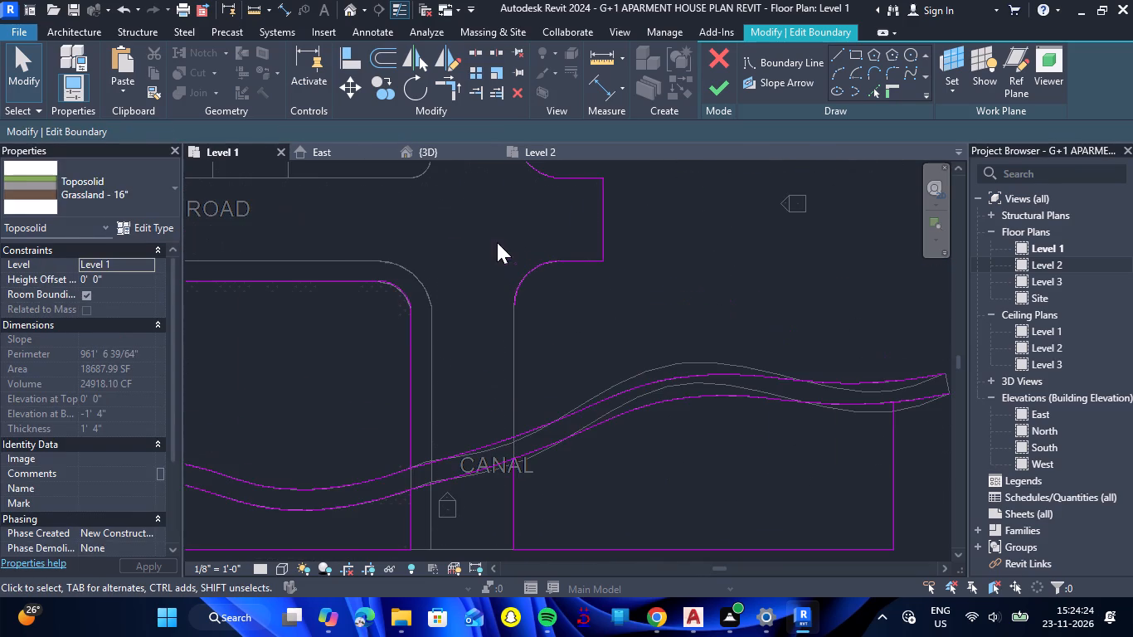
left_click(839, 62)
left_click(514, 435)
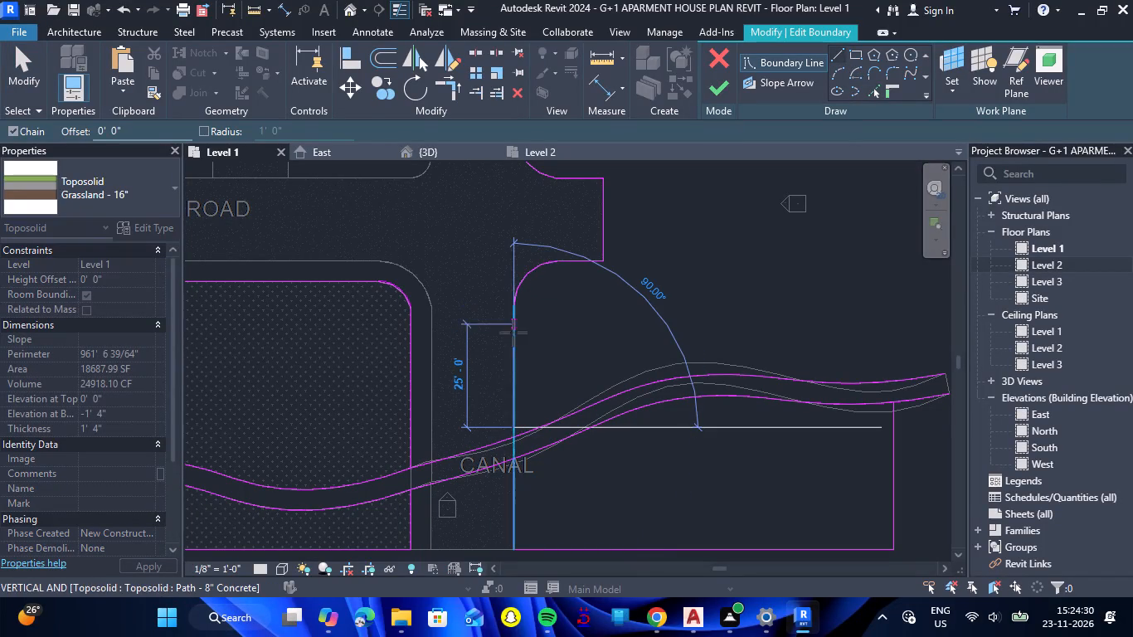
left_click(514, 309)
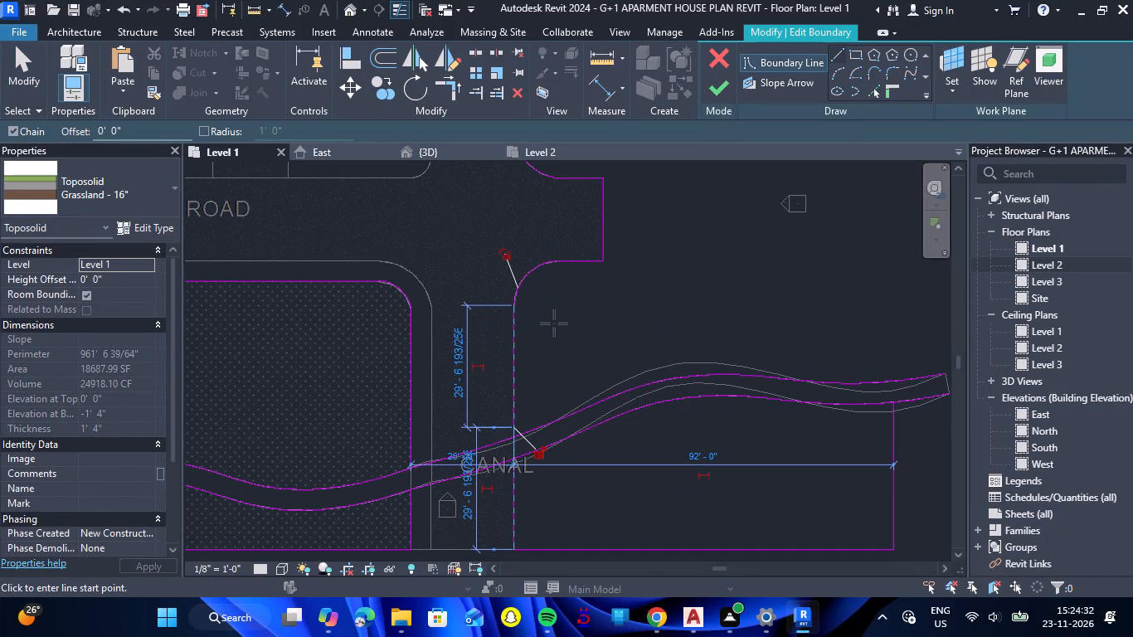
key("Escape")
scroll(503, 474, "up", 7)
key("Escape")
Extend the new west boundary line south in small increments to meet the canal's north edge.
scroll(542, 391, "up", 7)
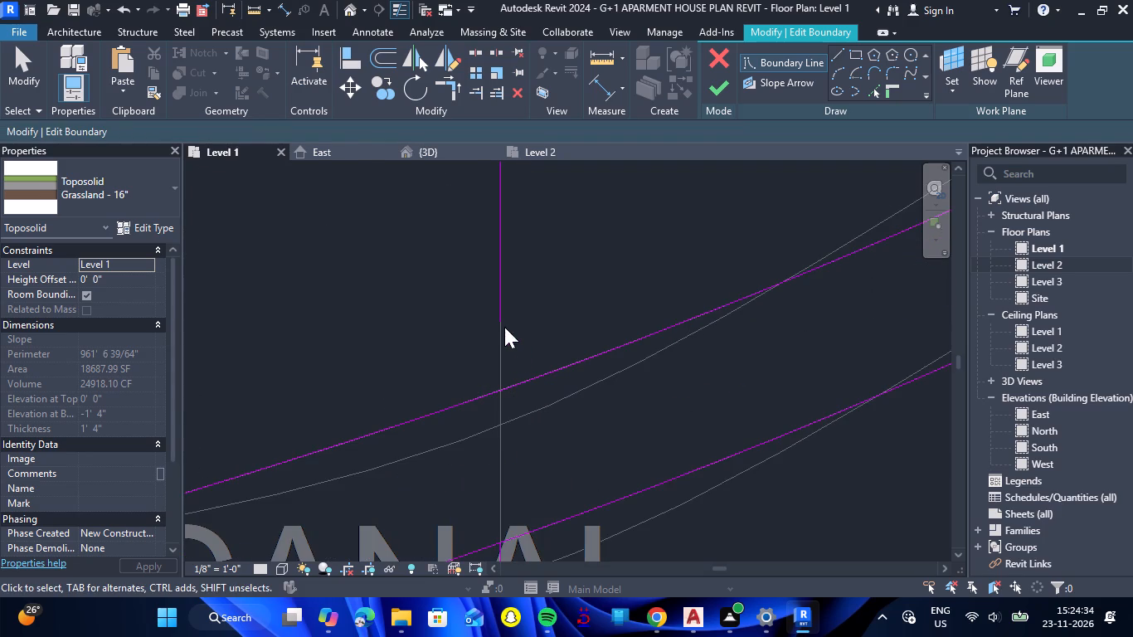
left_click(498, 315)
key("Down")
key("Down")
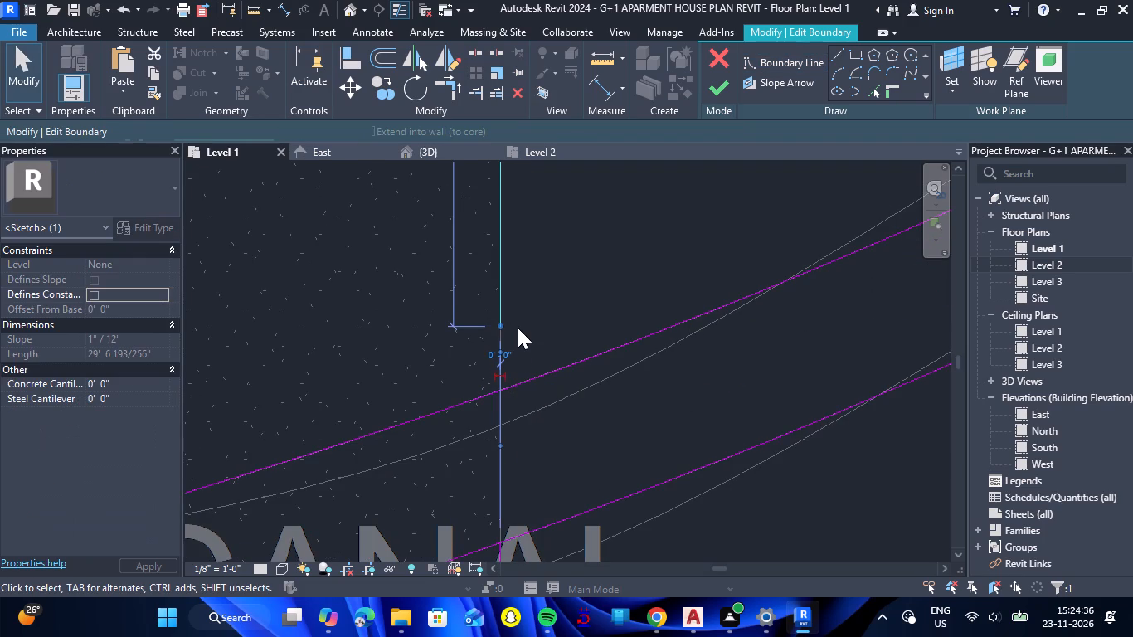
key("Down")
key("Down")
key("Down")
key("Down")
key("Down")
key("Down")
key("Down")
key("Down")
key("Down")
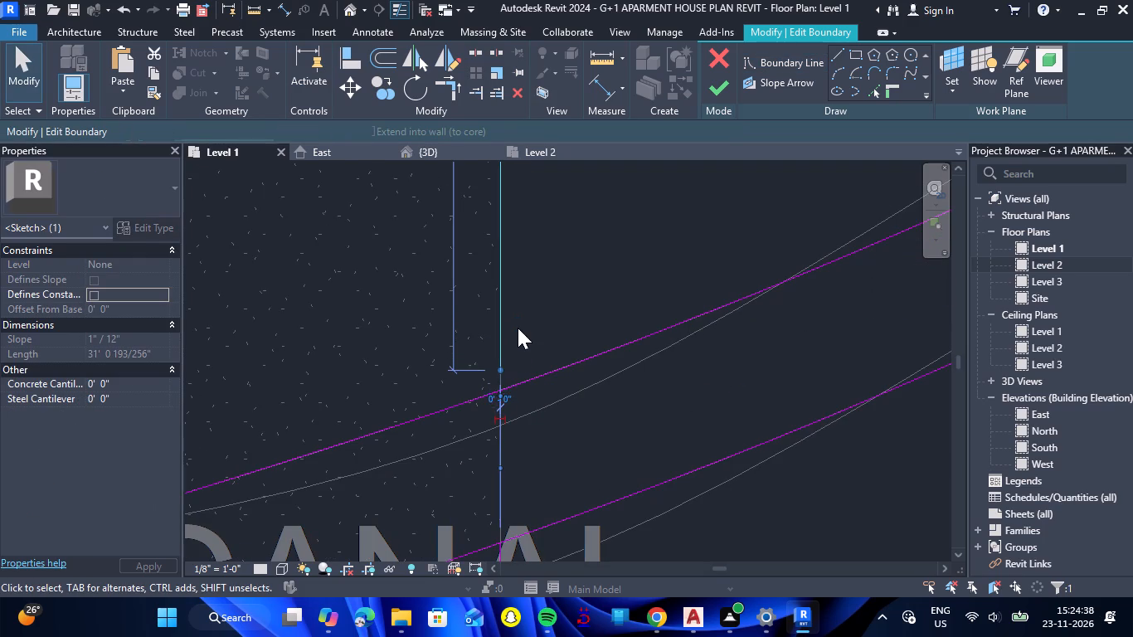
key("Down")
key("Down")
key("Down")
key("Escape")
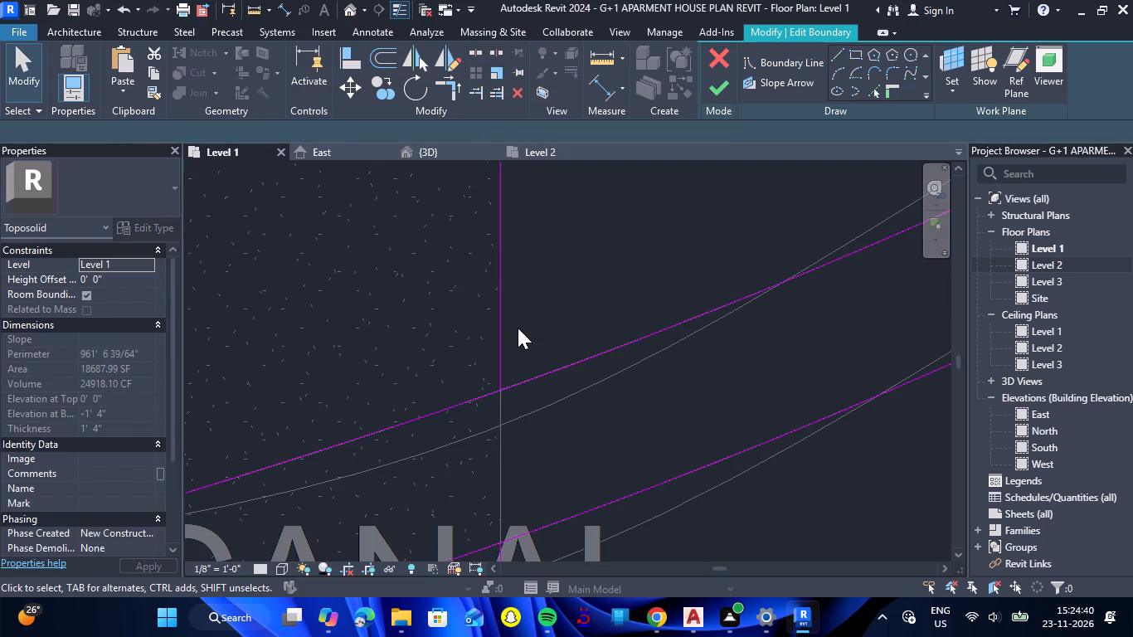
Draw the east boundary line from the grassland's northeast corner south to the canal's north edge.
scroll(522, 311, "down", 18)
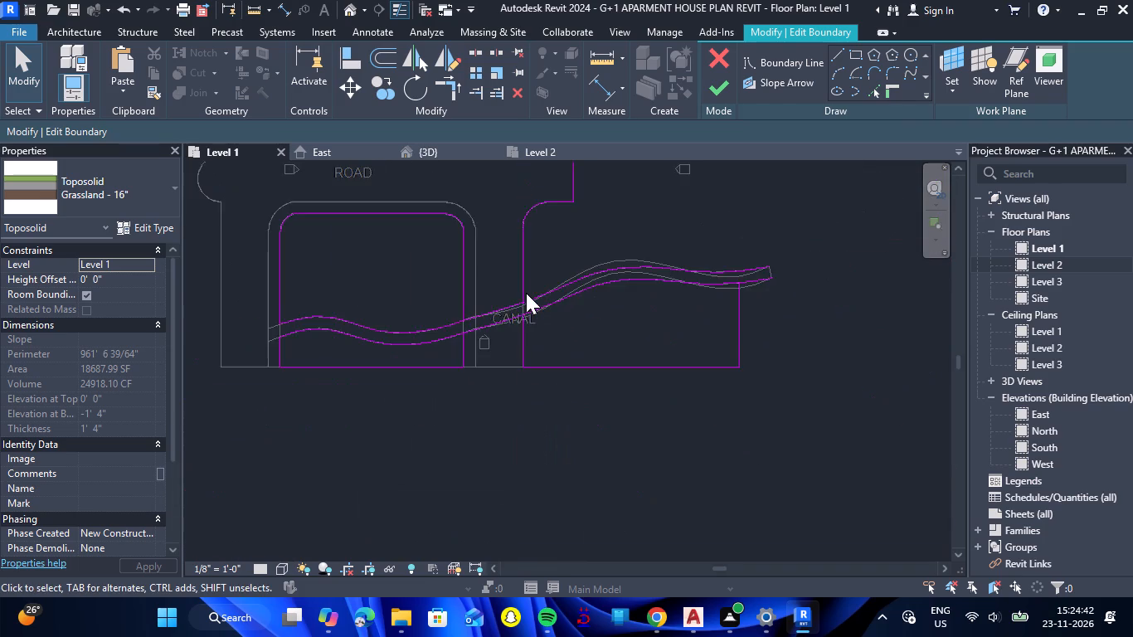
scroll(526, 293, "down", 5)
scroll(626, 241, "down", 4)
scroll(644, 185, "up", 4)
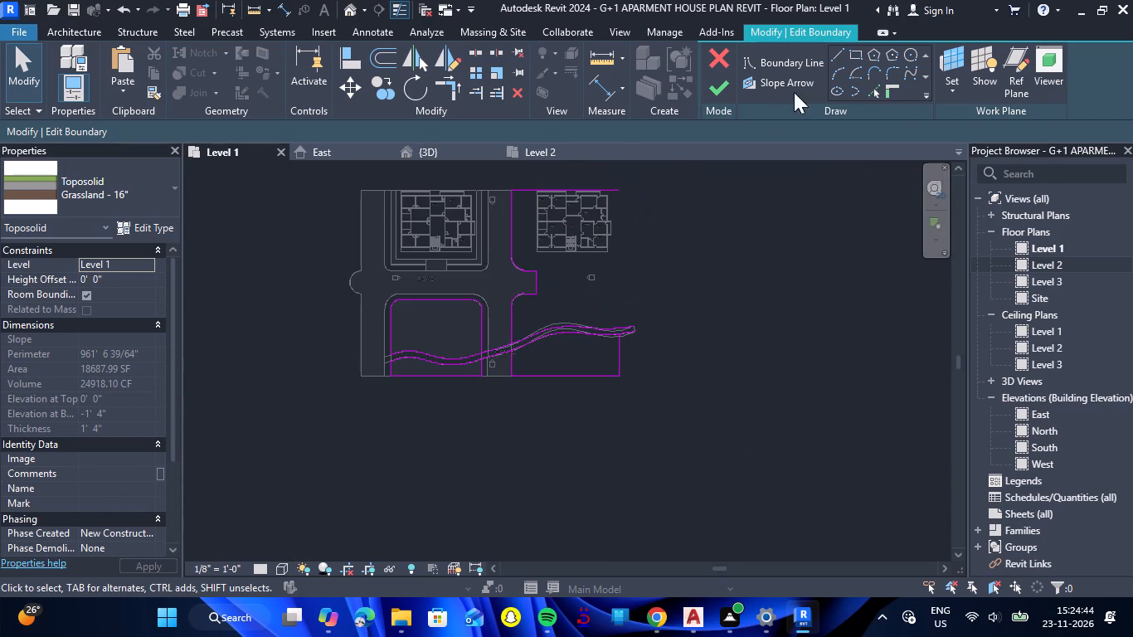
left_click(839, 55)
left_click(619, 190)
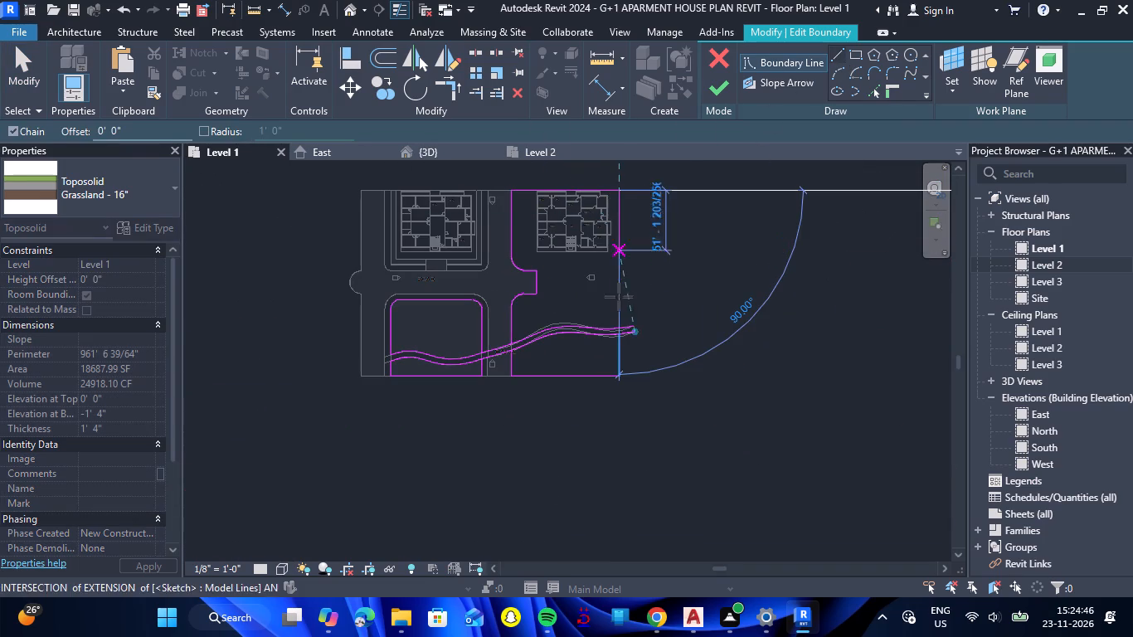
scroll(618, 324, "up", 11)
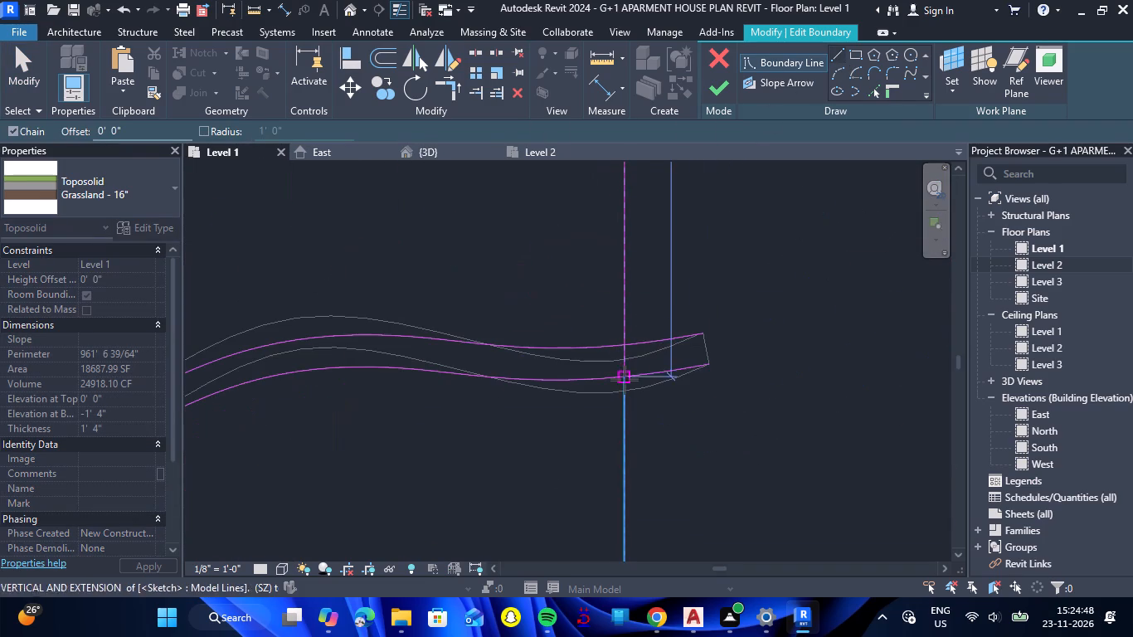
scroll(625, 380, "up", 15)
scroll(624, 343, "down", 6)
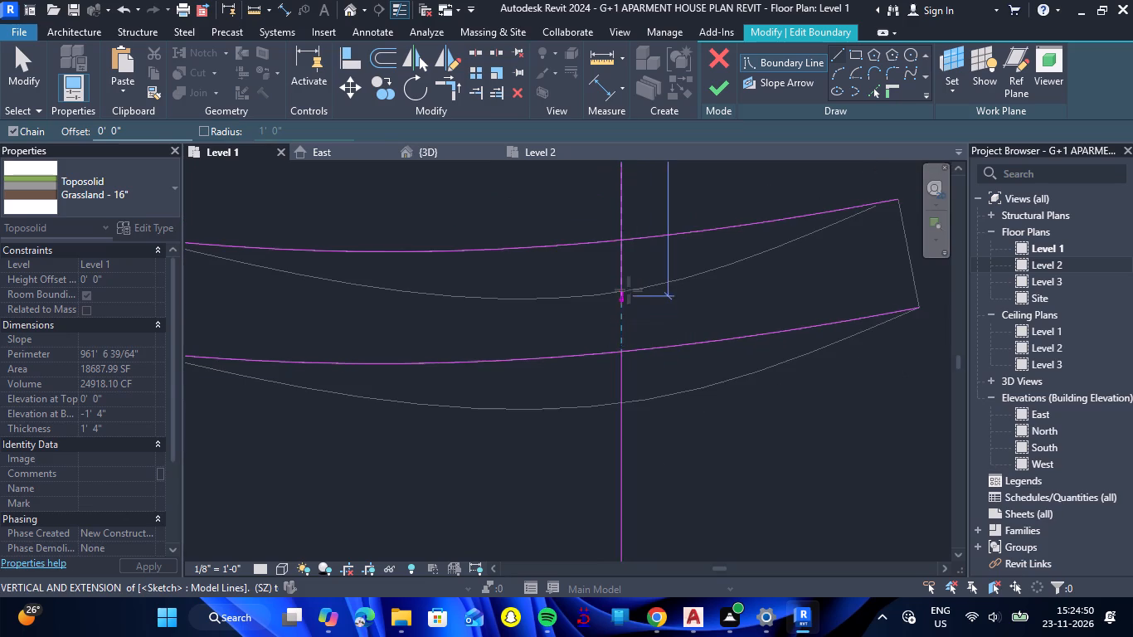
left_click(620, 236)
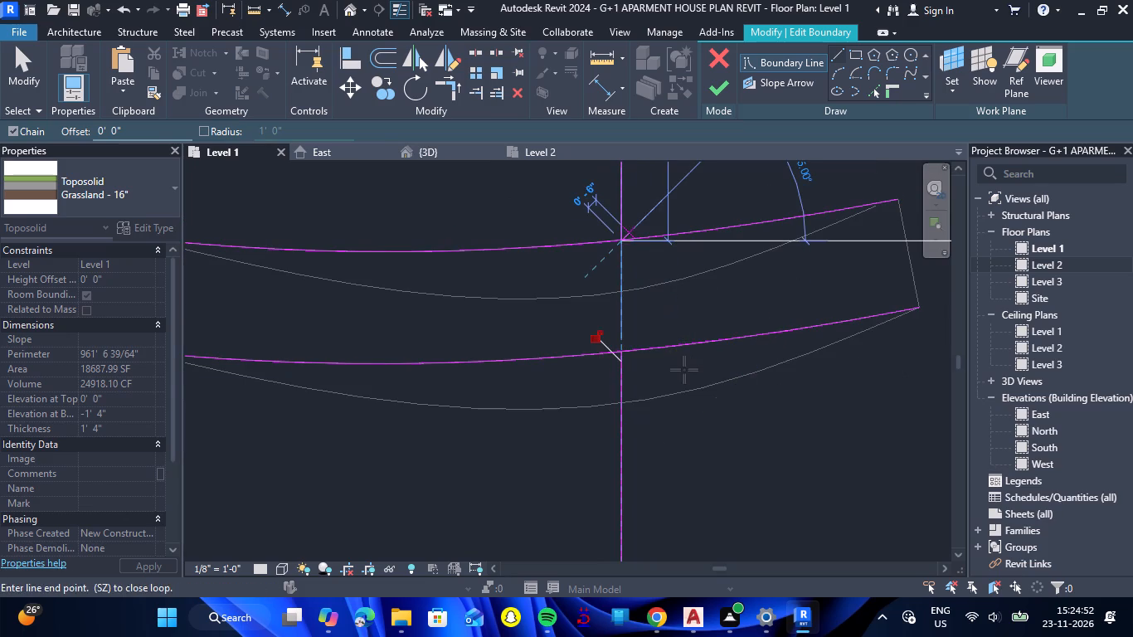
key("Escape")
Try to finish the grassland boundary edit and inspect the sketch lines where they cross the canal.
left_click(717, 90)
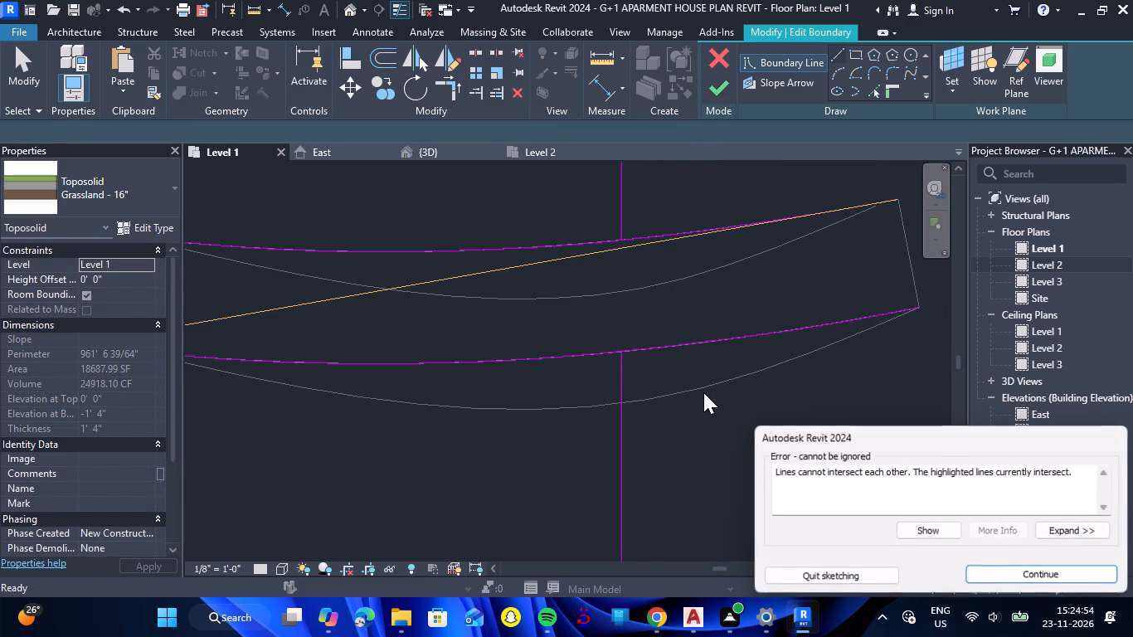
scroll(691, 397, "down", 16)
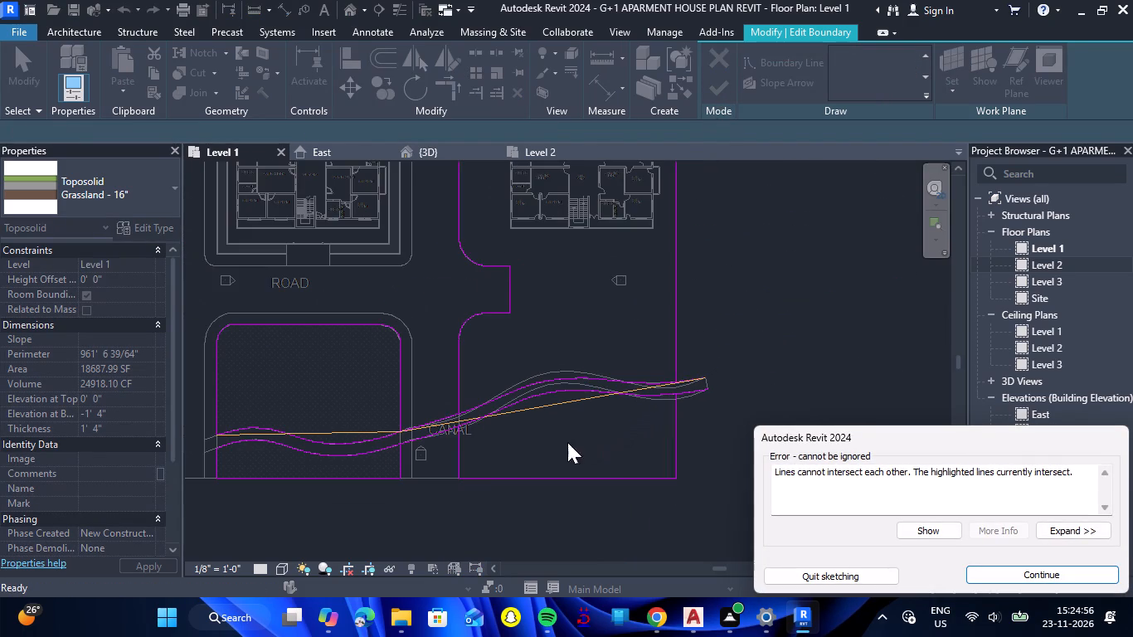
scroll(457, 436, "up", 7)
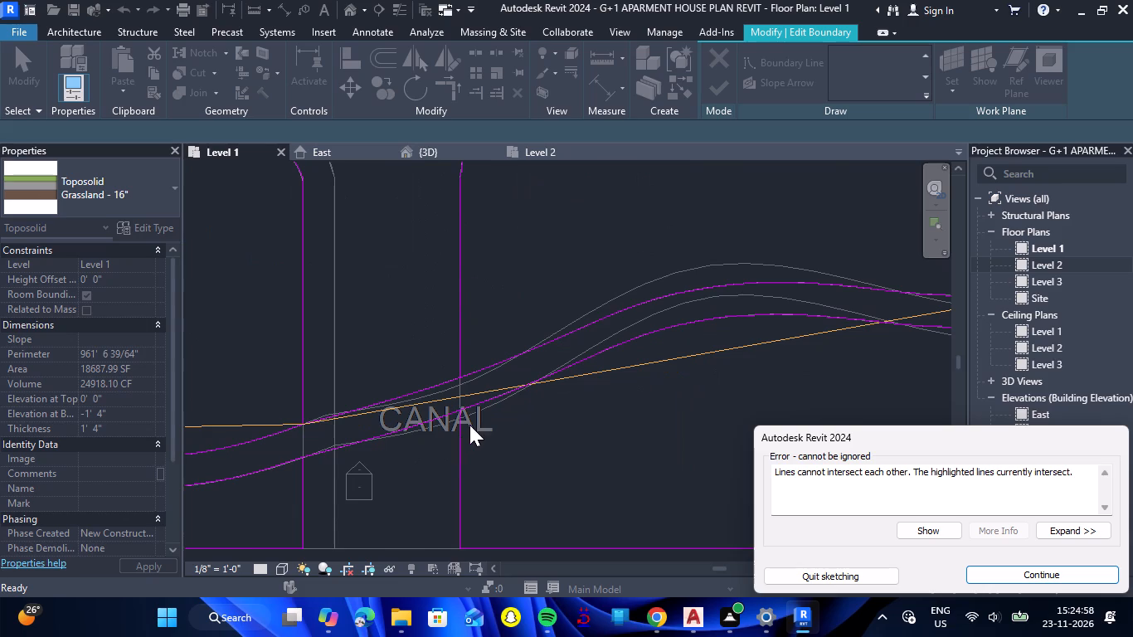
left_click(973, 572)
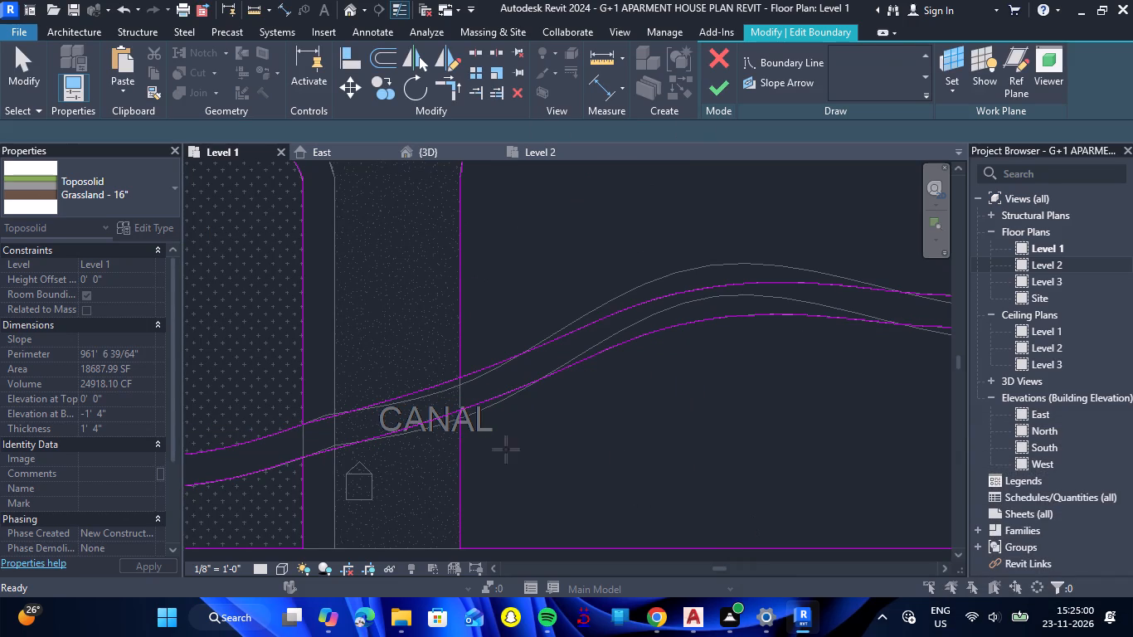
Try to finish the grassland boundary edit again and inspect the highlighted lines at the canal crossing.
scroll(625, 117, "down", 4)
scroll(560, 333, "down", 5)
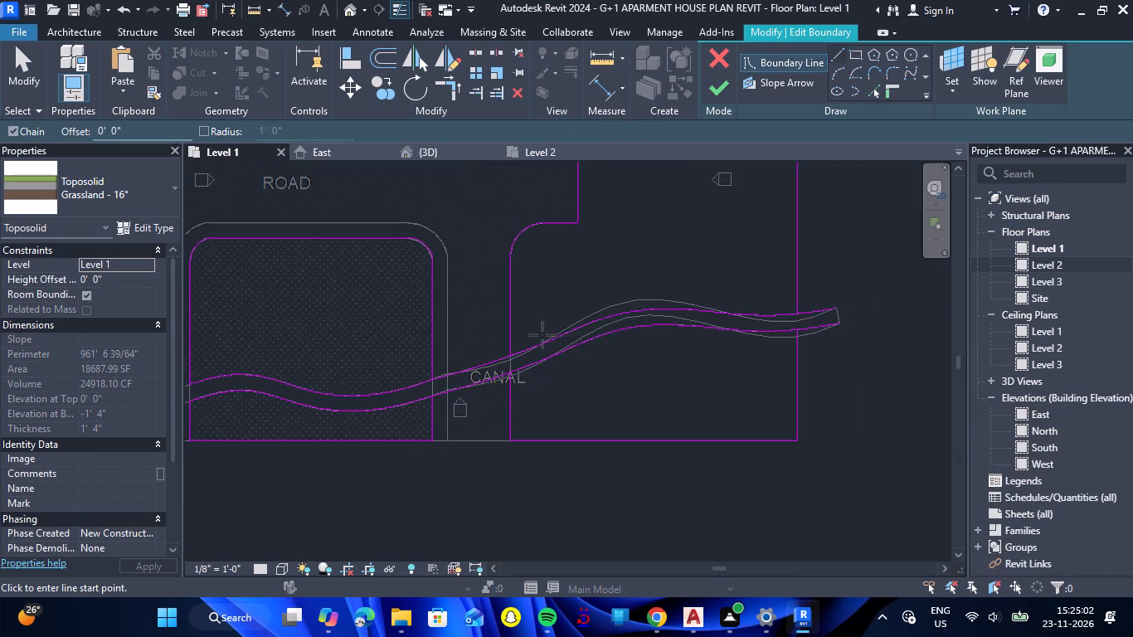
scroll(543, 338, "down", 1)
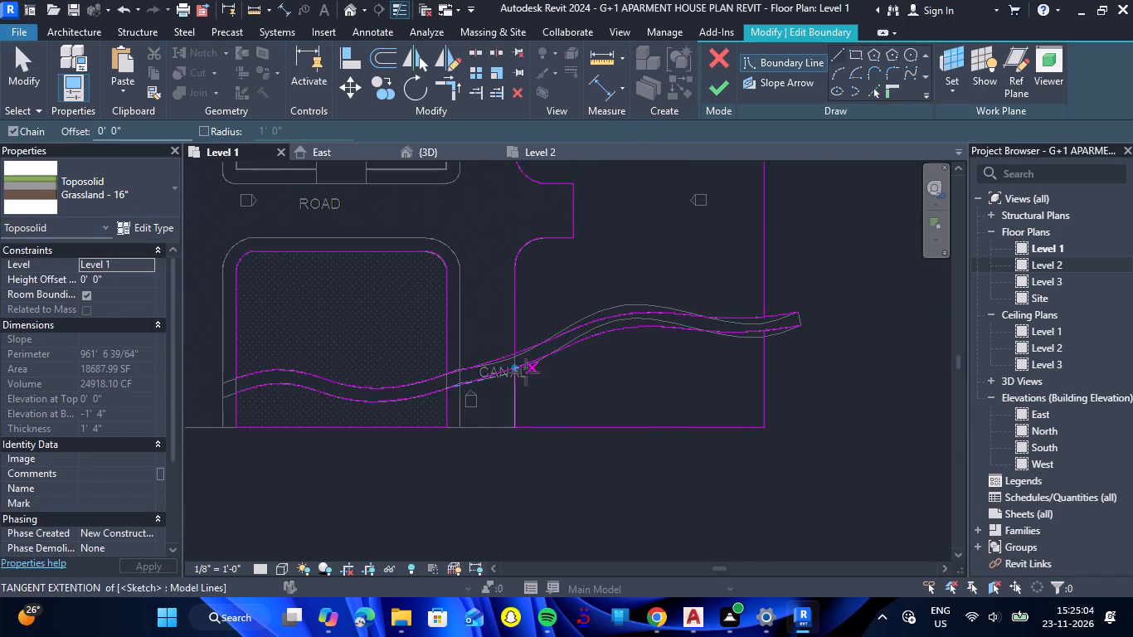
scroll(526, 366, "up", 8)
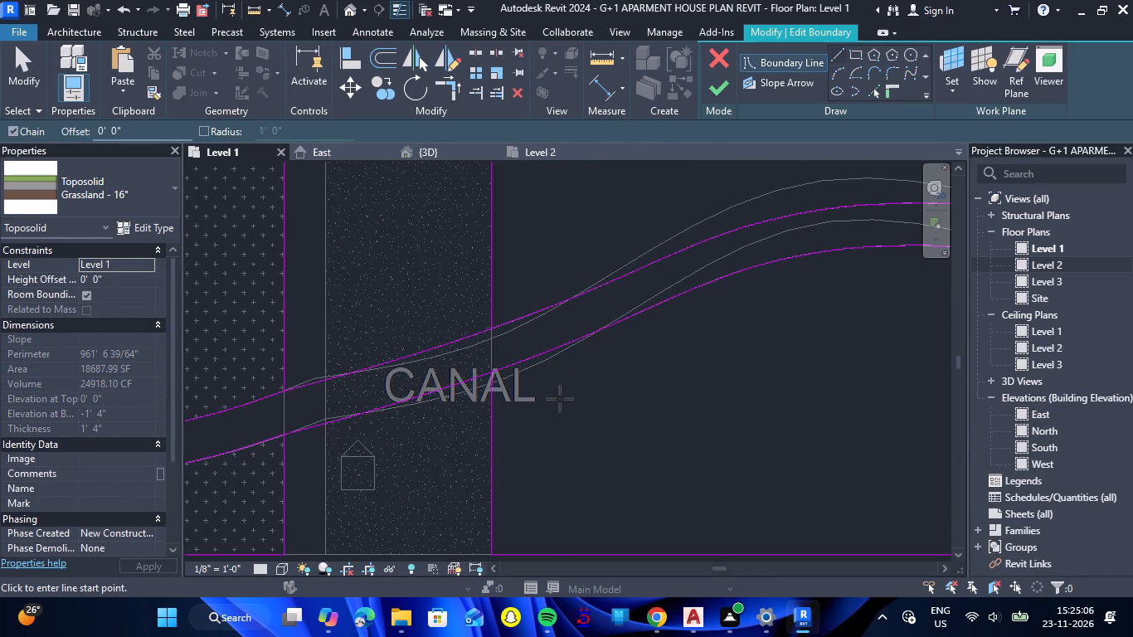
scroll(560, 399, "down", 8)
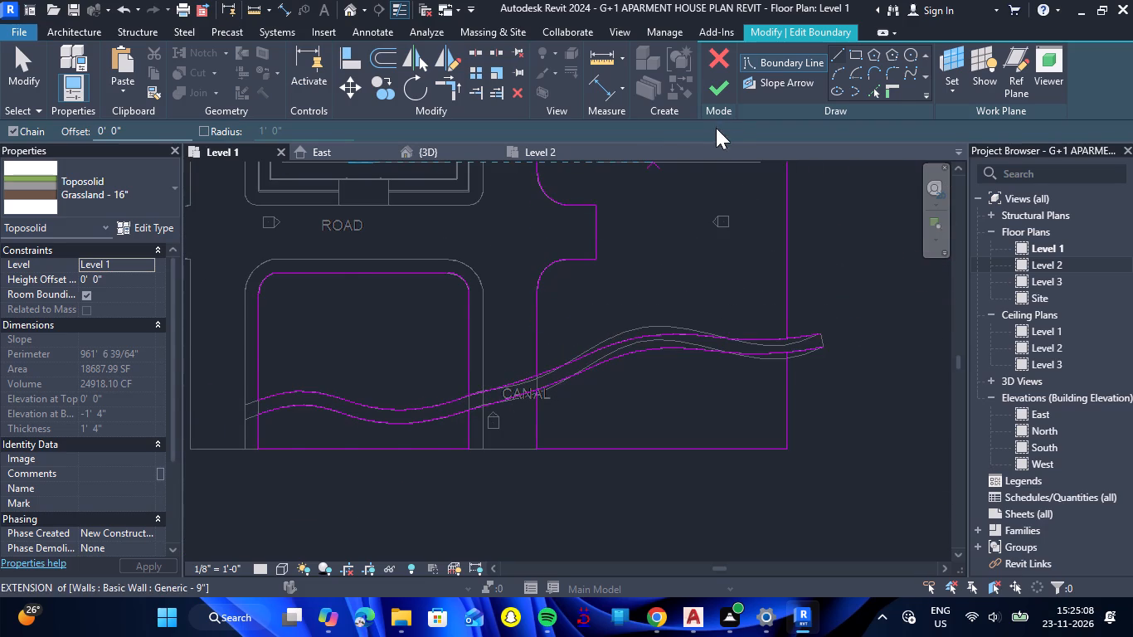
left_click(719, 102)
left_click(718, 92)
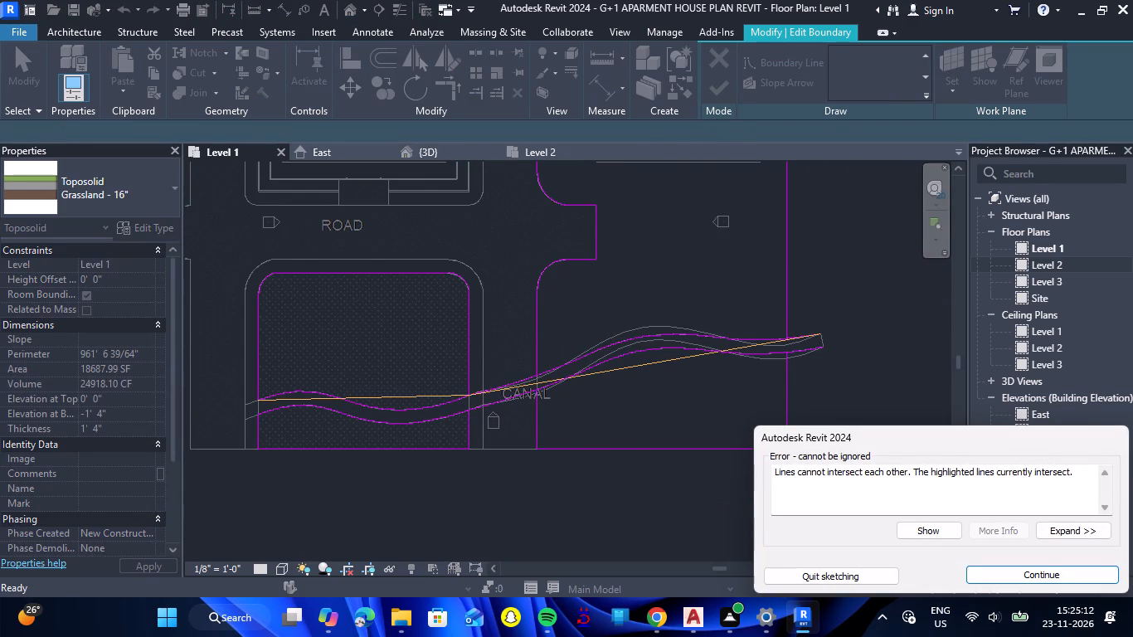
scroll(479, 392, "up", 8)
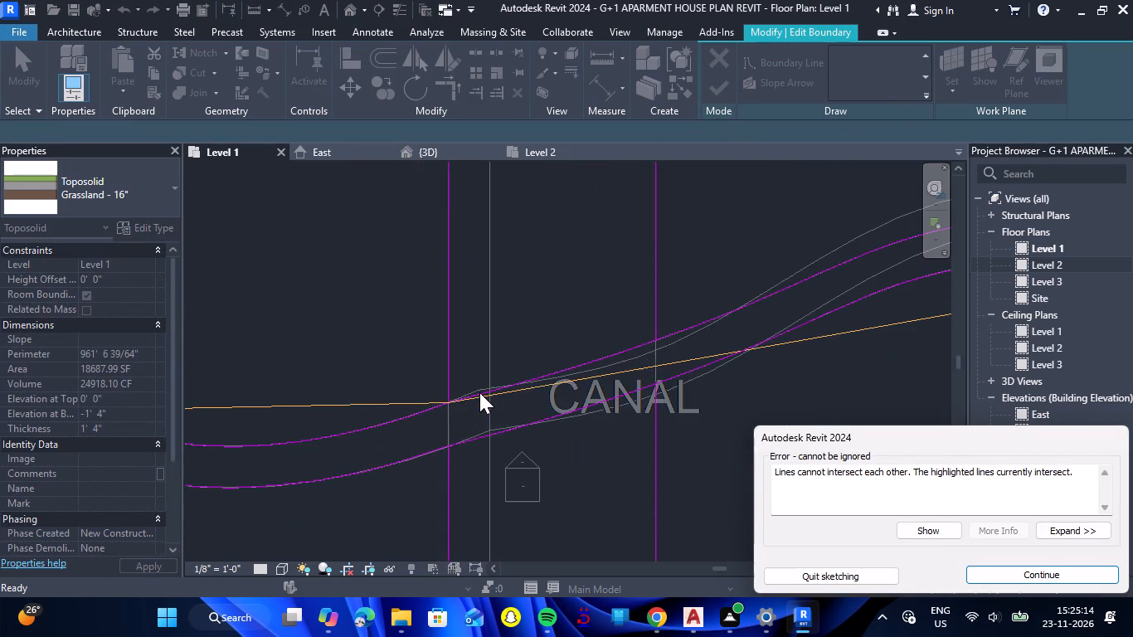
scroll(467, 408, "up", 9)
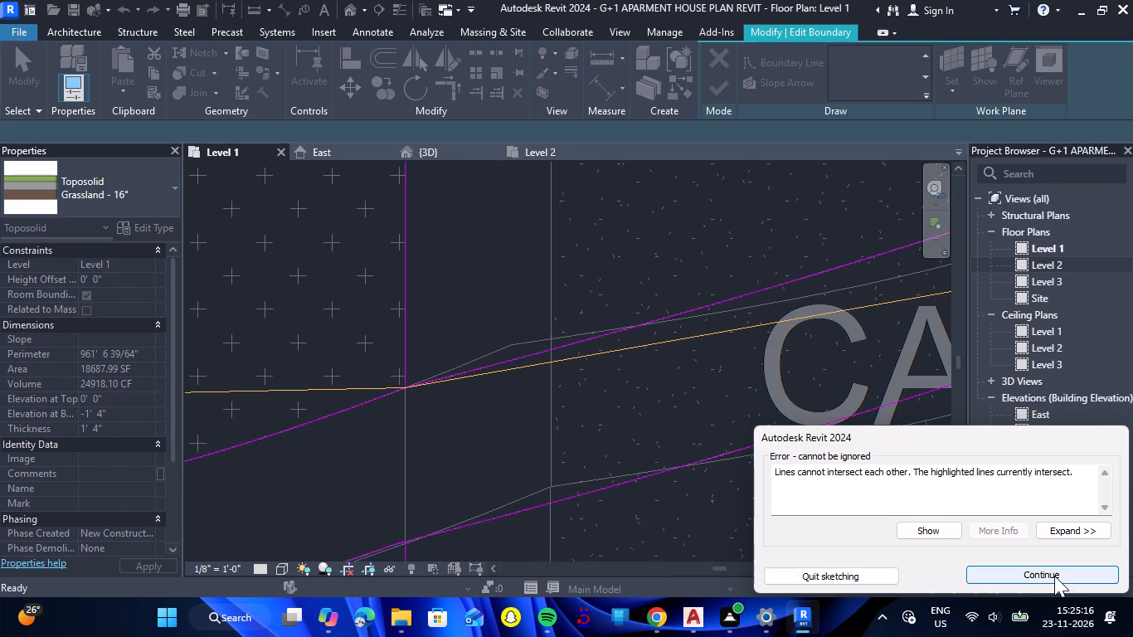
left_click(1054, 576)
Discard the grassland boundary edit without finishing it, and dismiss the save reminder.
scroll(547, 374, "down", 19)
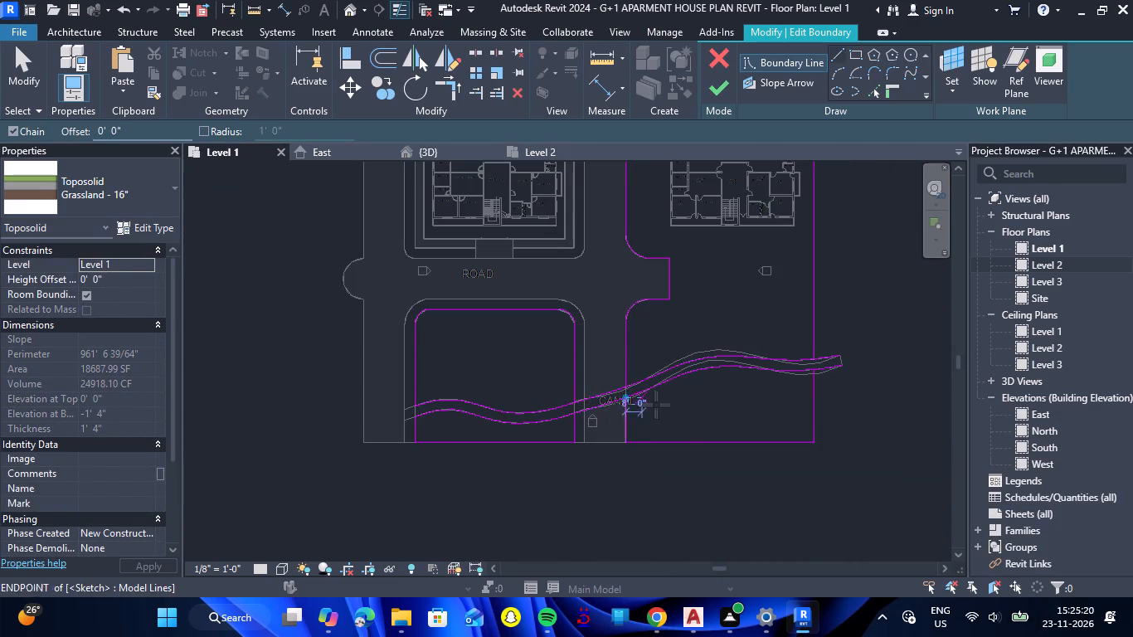
key("Escape")
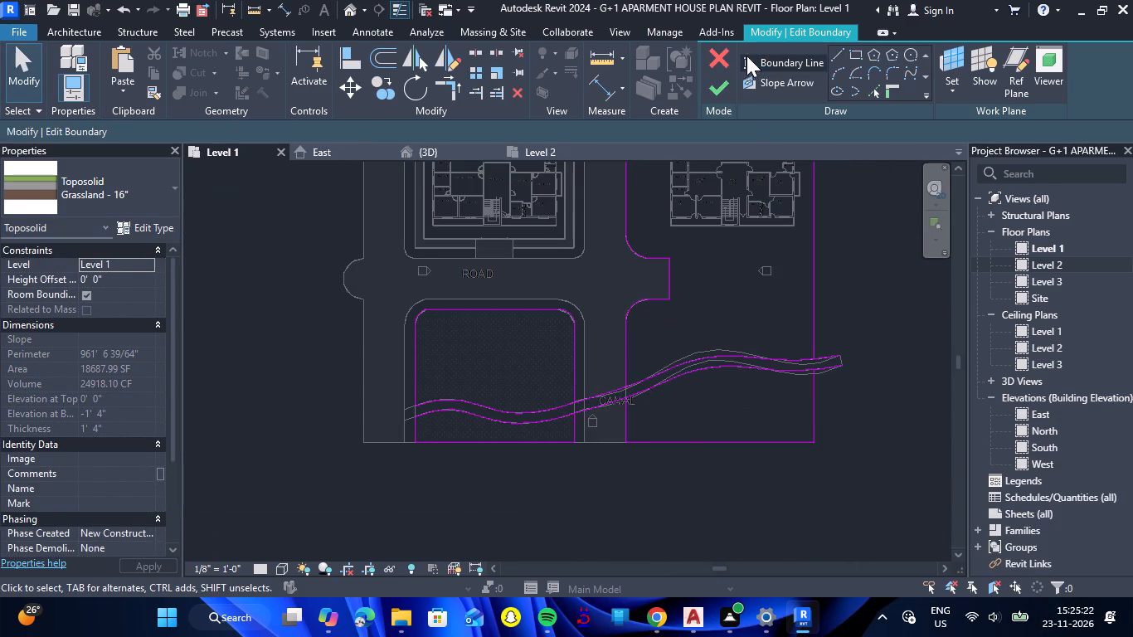
left_click(726, 60)
left_click(605, 314)
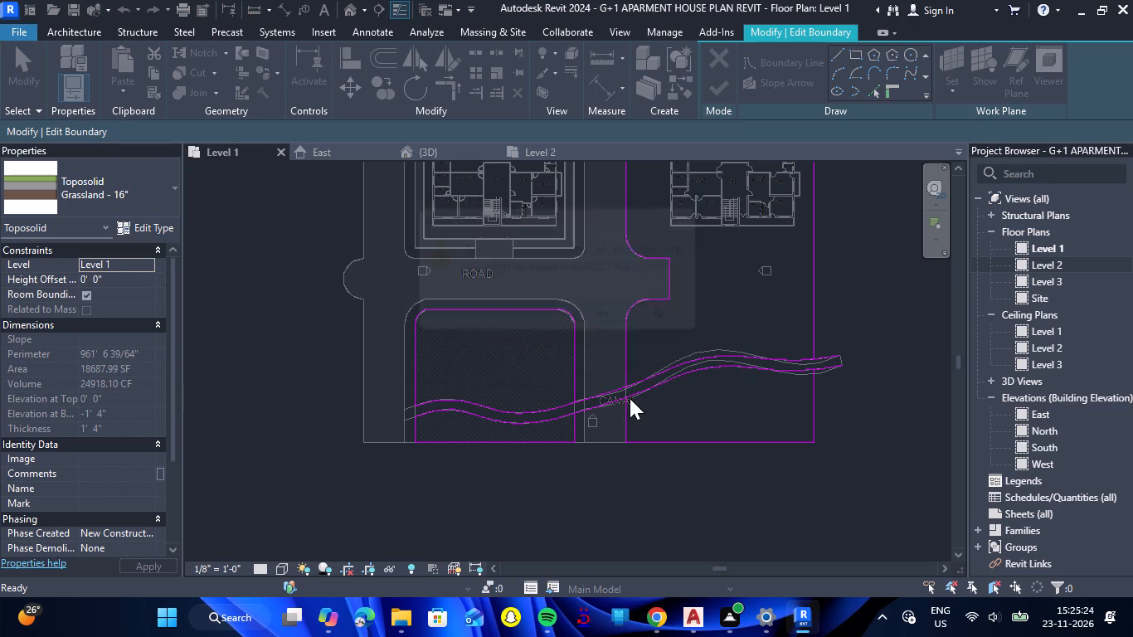
left_click(698, 165)
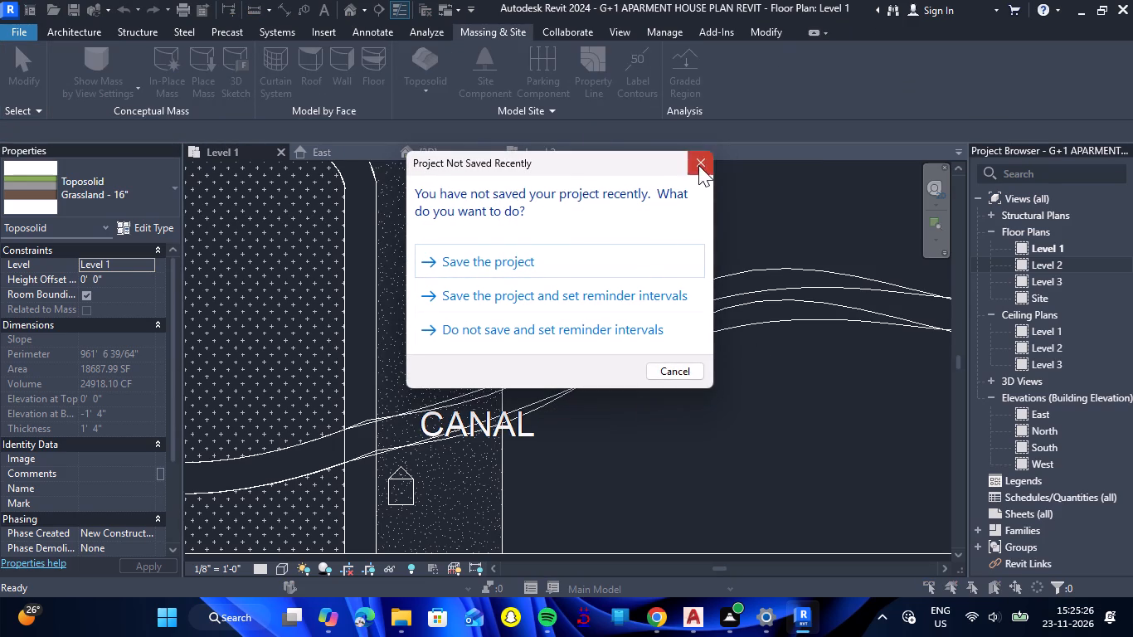
Delete the canal's Water - 36" toposolid in the 3D view.
left_click(451, 153)
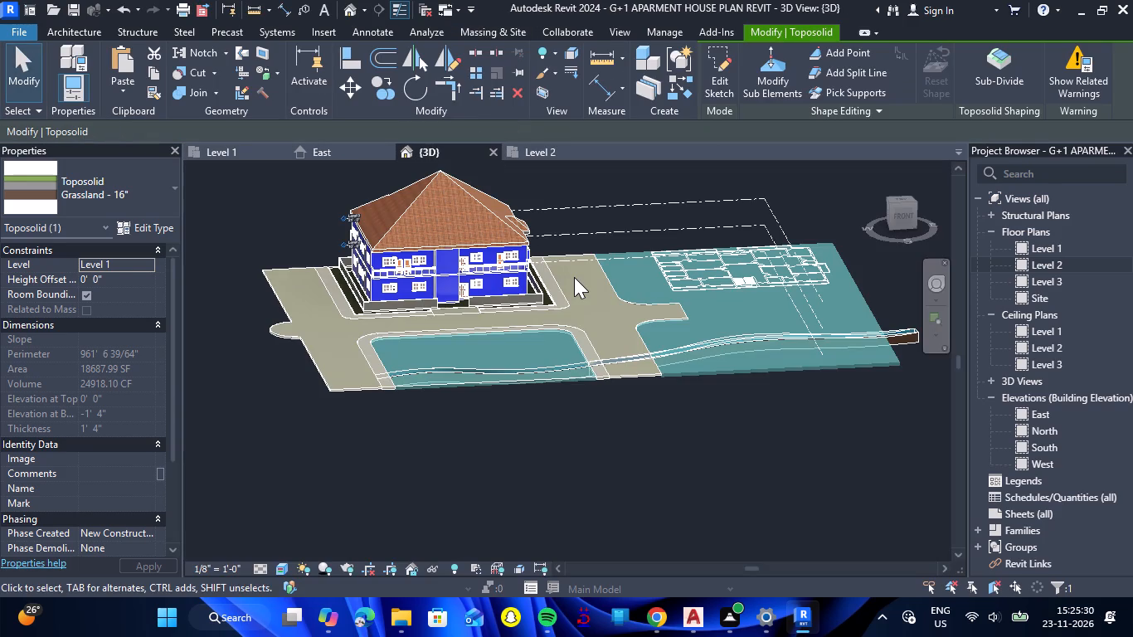
scroll(497, 399, "up", 6)
left_click(507, 489)
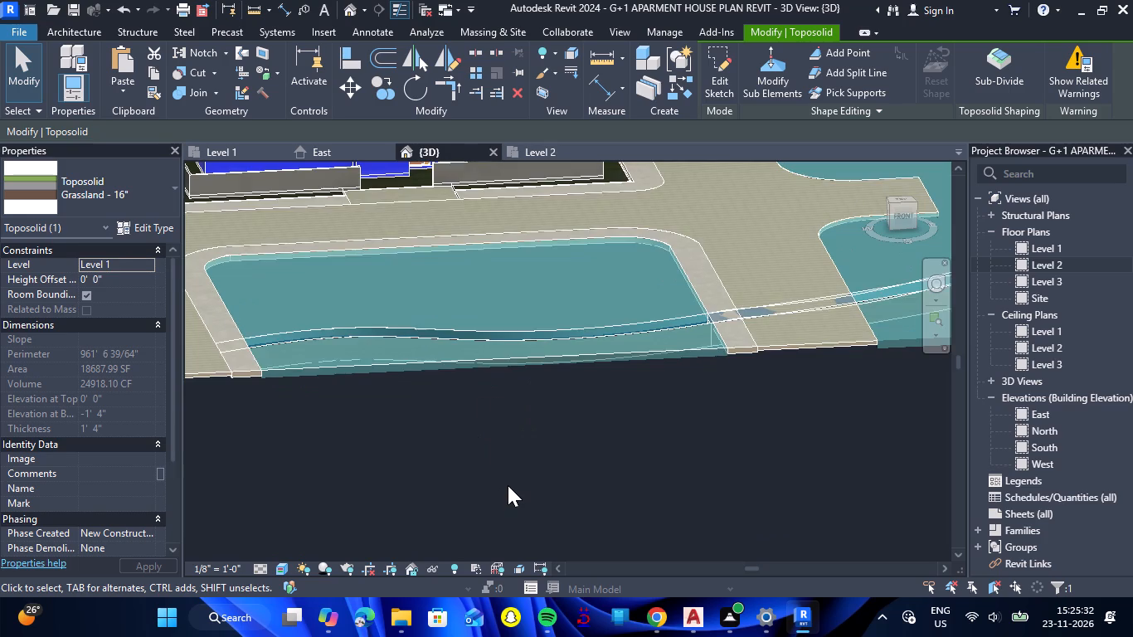
scroll(731, 313, "up", 3)
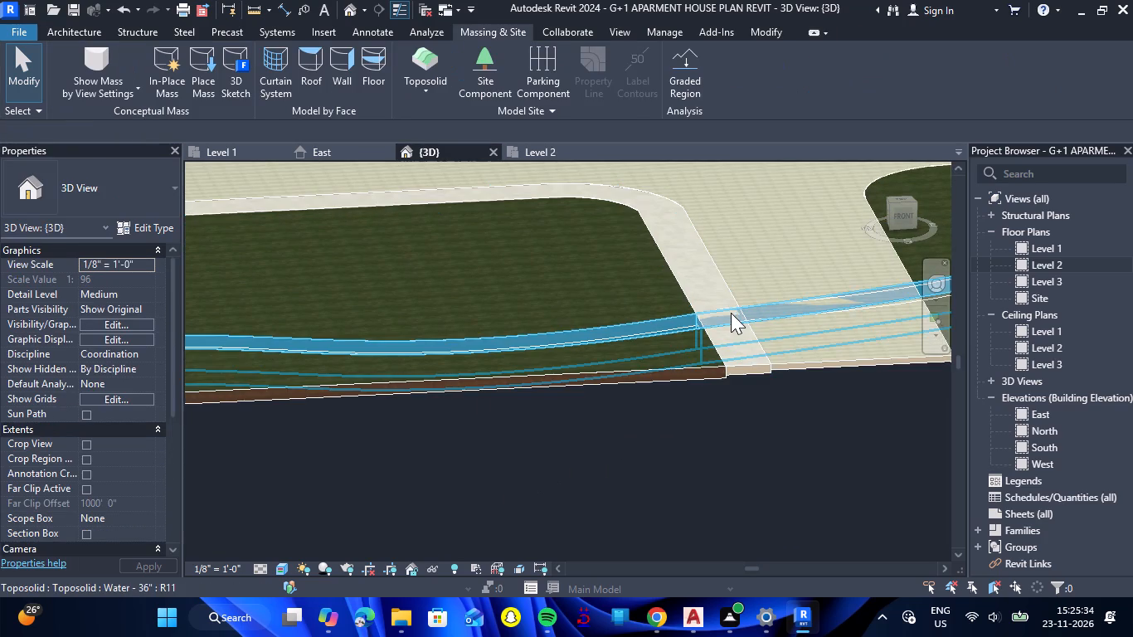
scroll(733, 313, "down", 4)
scroll(498, 412, "down", 3)
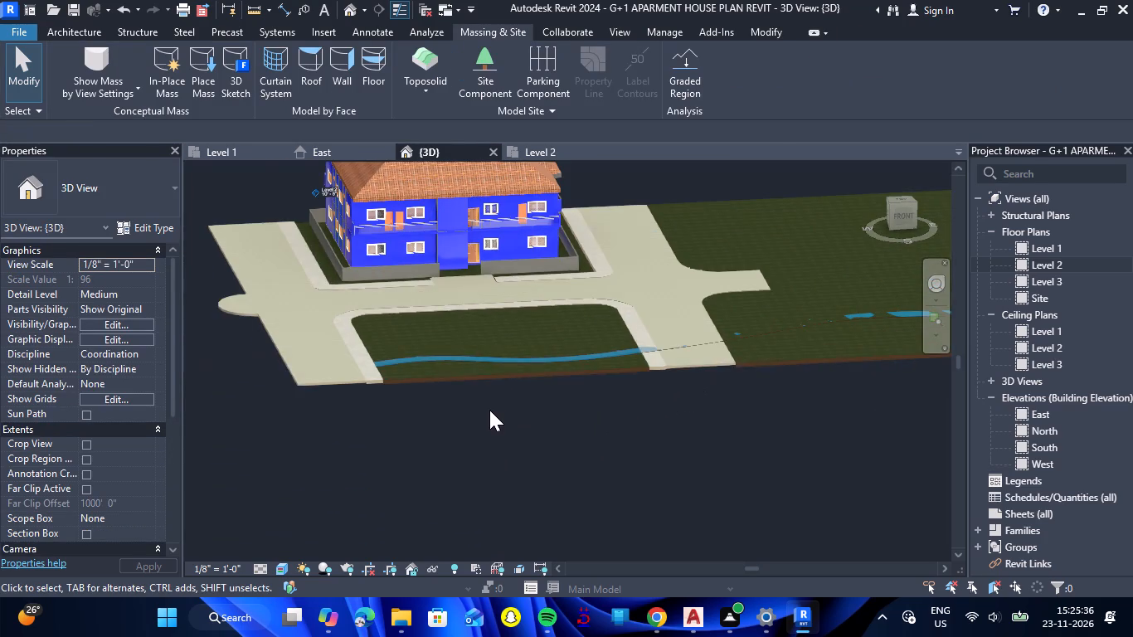
scroll(738, 343, "up", 7)
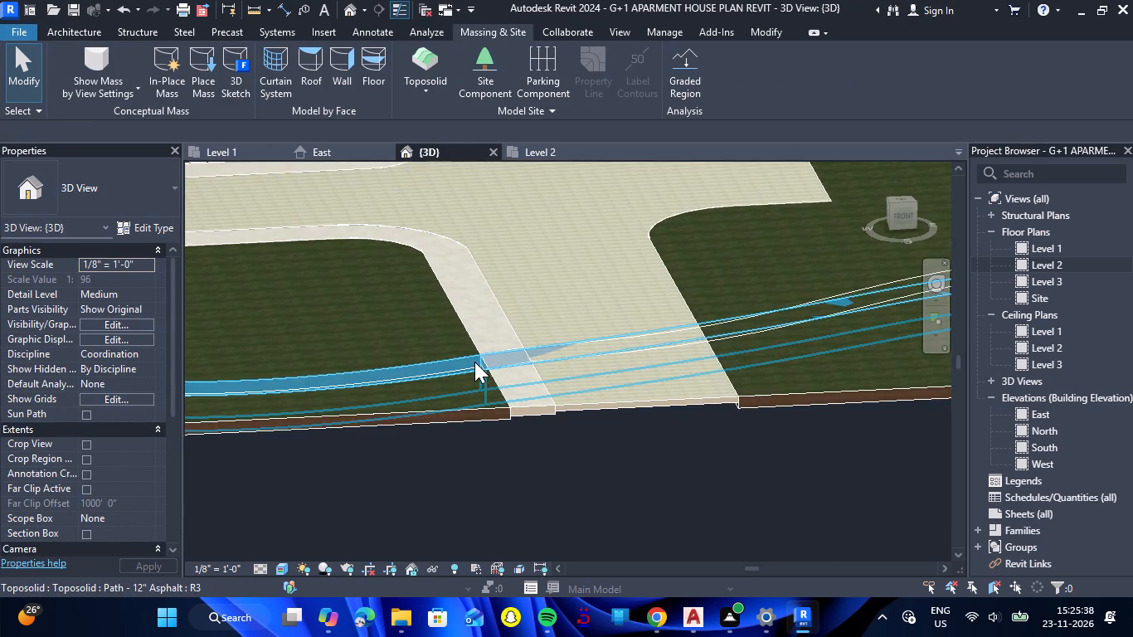
left_click(474, 362)
key("Delete")
key("BackSpace")
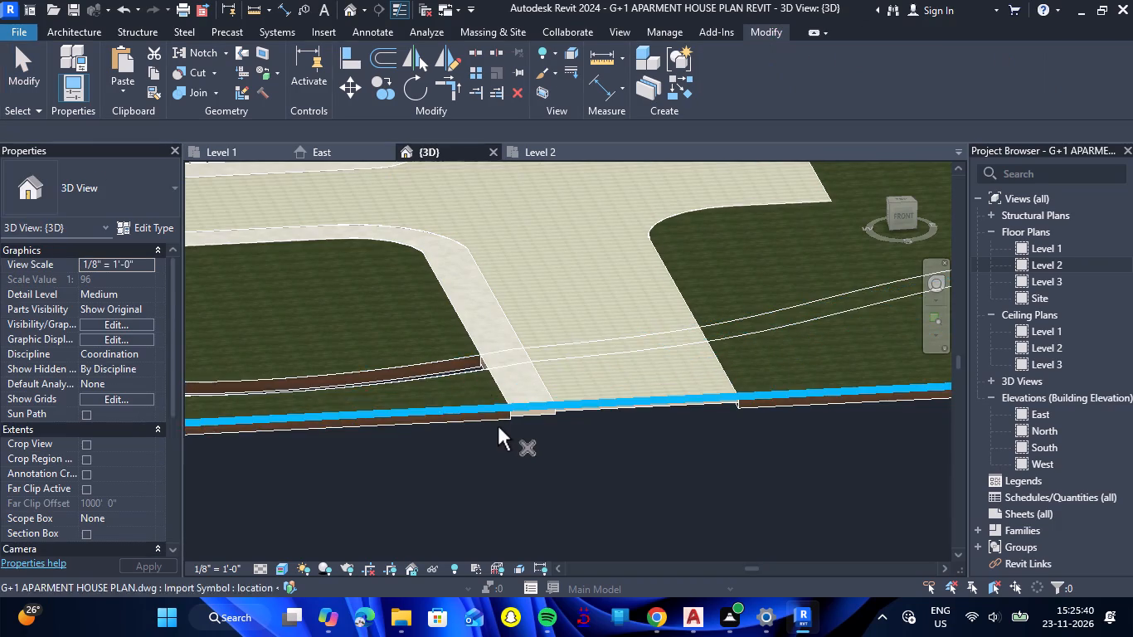
scroll(498, 427, "down", 7)
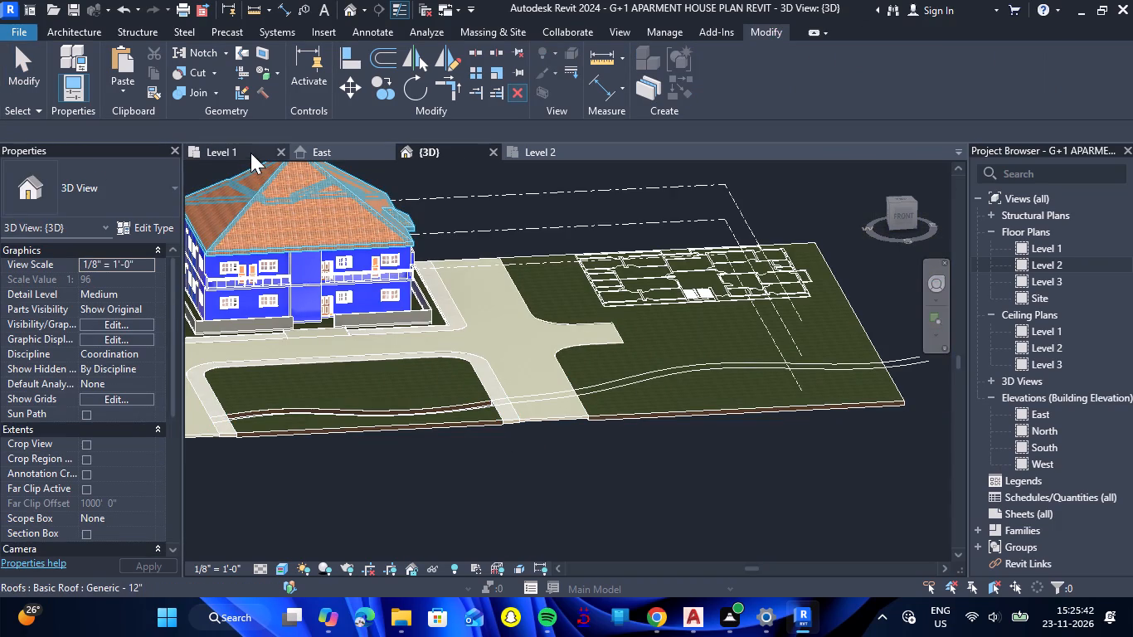
Reopen the grassland toposolid's boundary sketch on Level 1 and delete the two curved canal-edge lines crossing the western lawn.
left_click(256, 150)
scroll(398, 362, "down", 7)
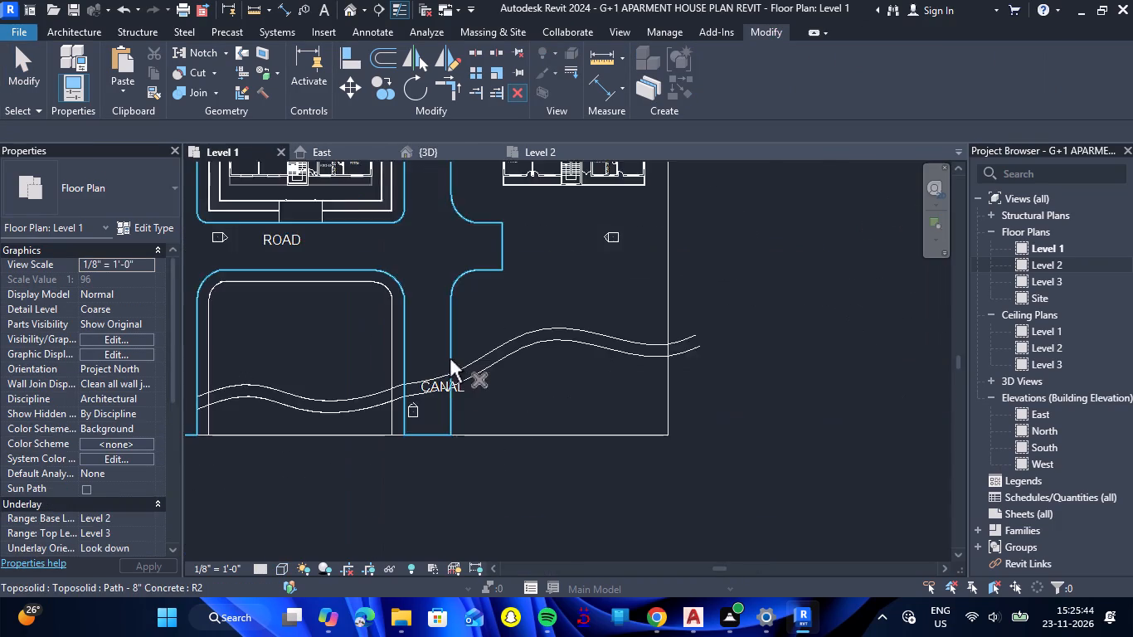
scroll(450, 359, "down", 6)
scroll(375, 380, "up", 6)
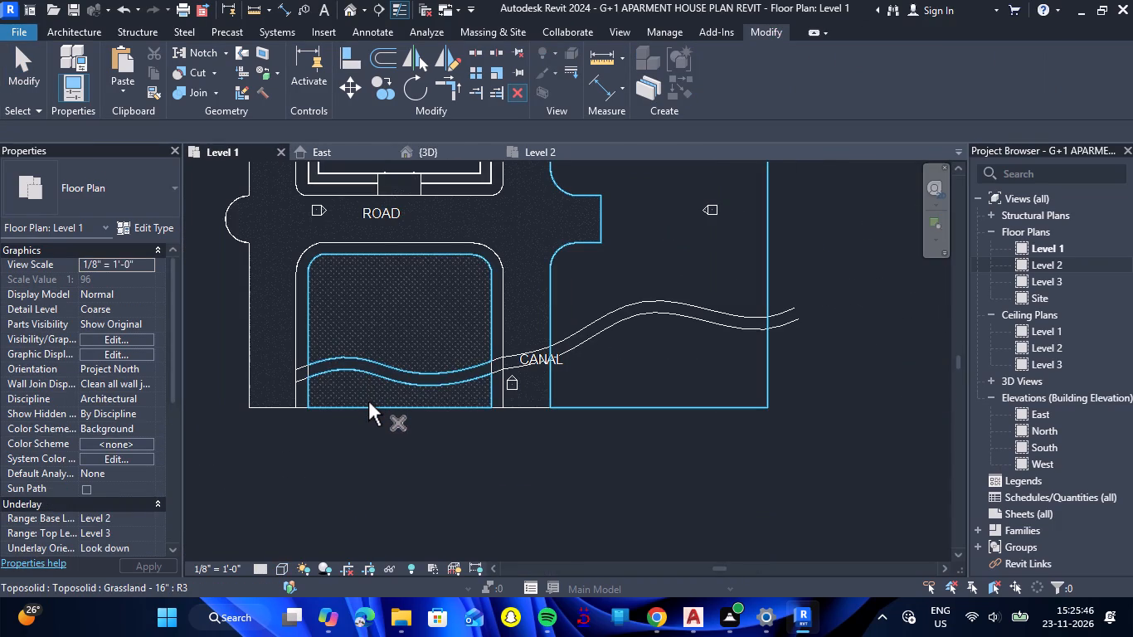
left_click(368, 402)
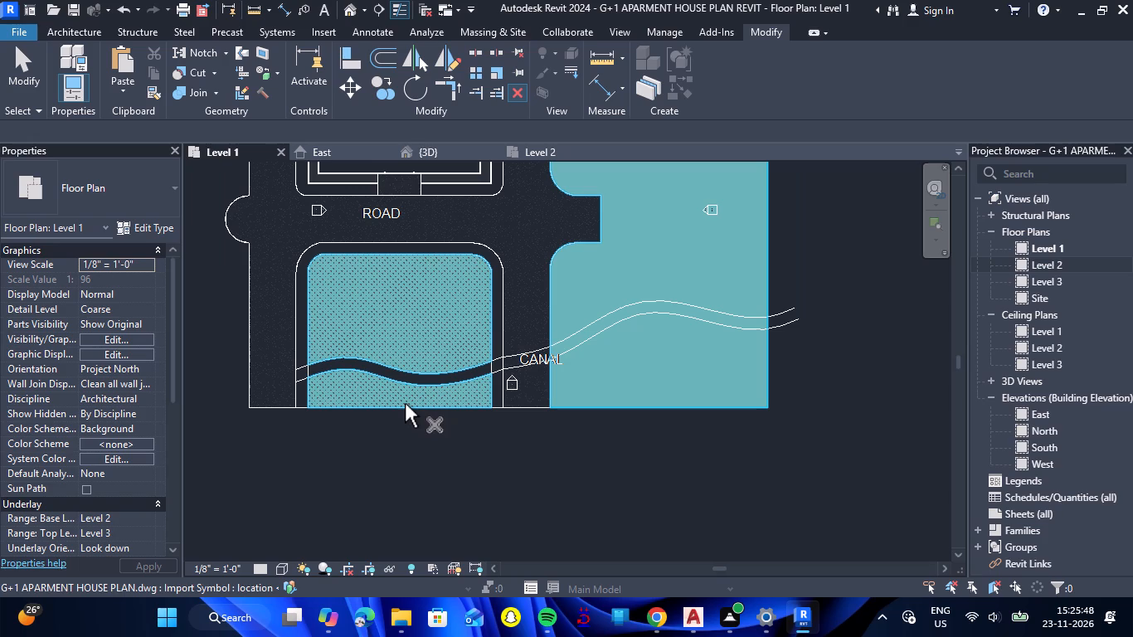
key("Escape")
left_click(406, 407)
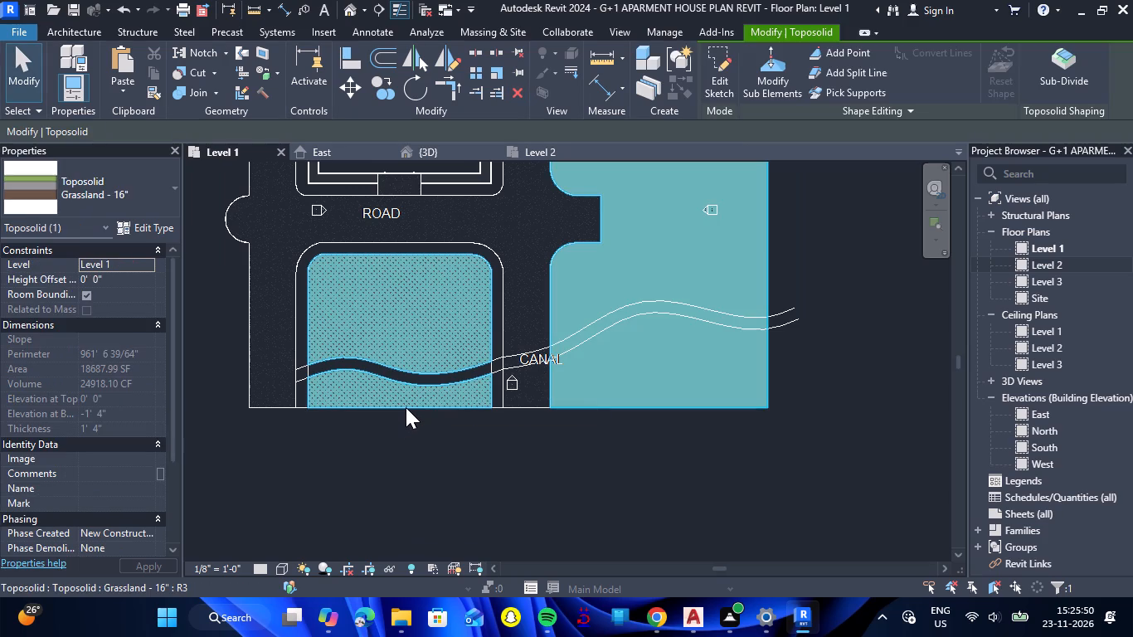
left_click(406, 407)
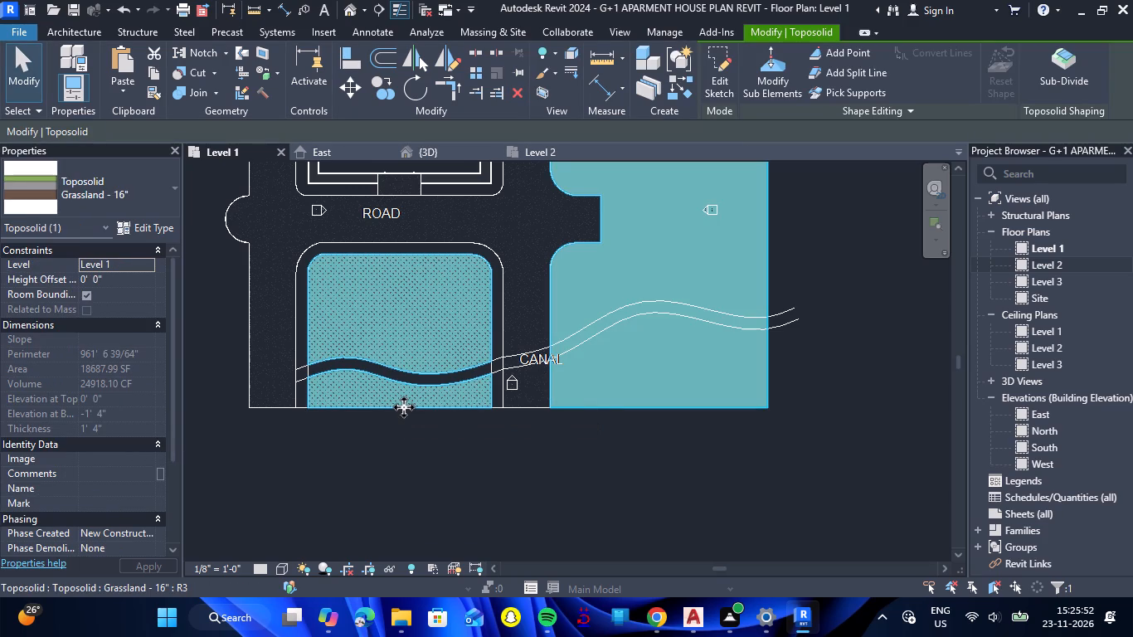
double_click(406, 409)
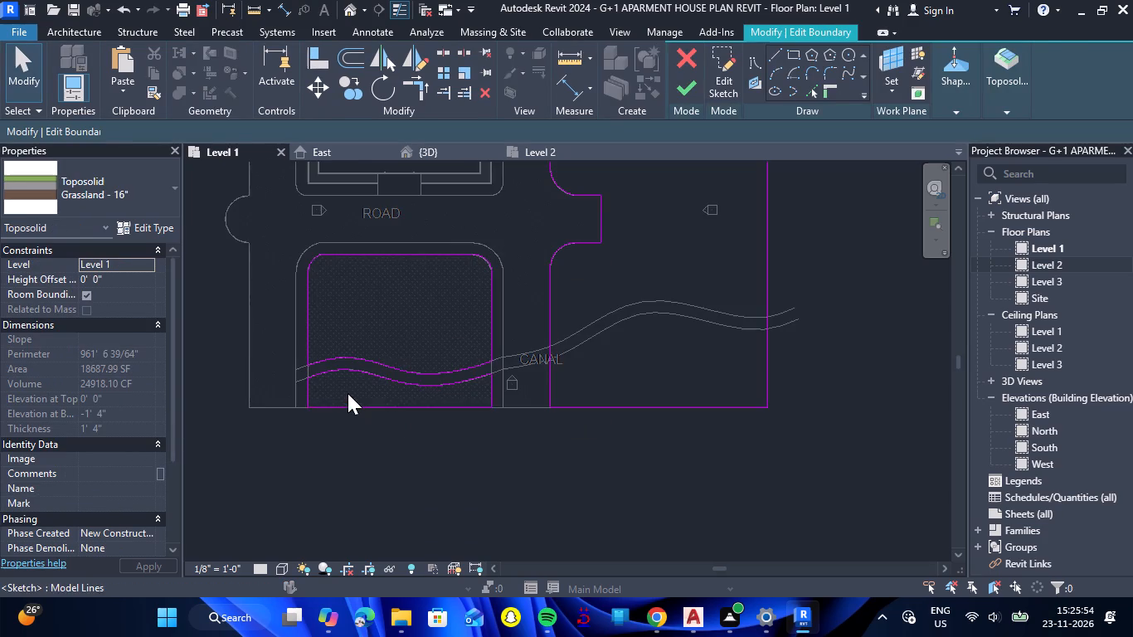
scroll(339, 387, "up", 5)
left_click(344, 359)
left_click(403, 343)
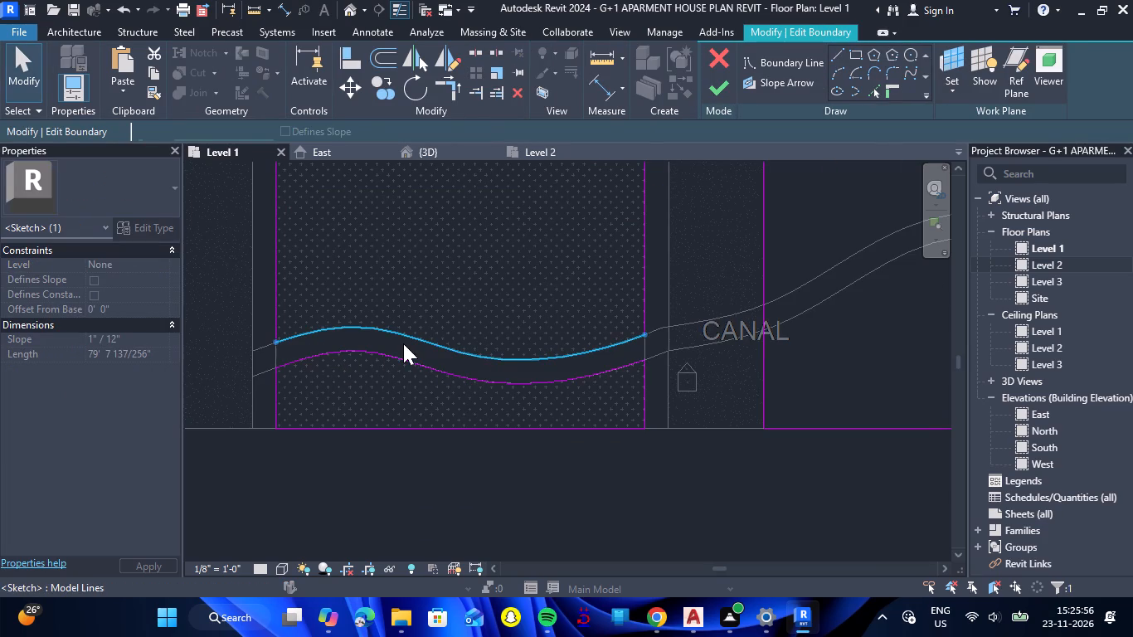
key("Delete")
left_click(422, 371)
key("Delete")
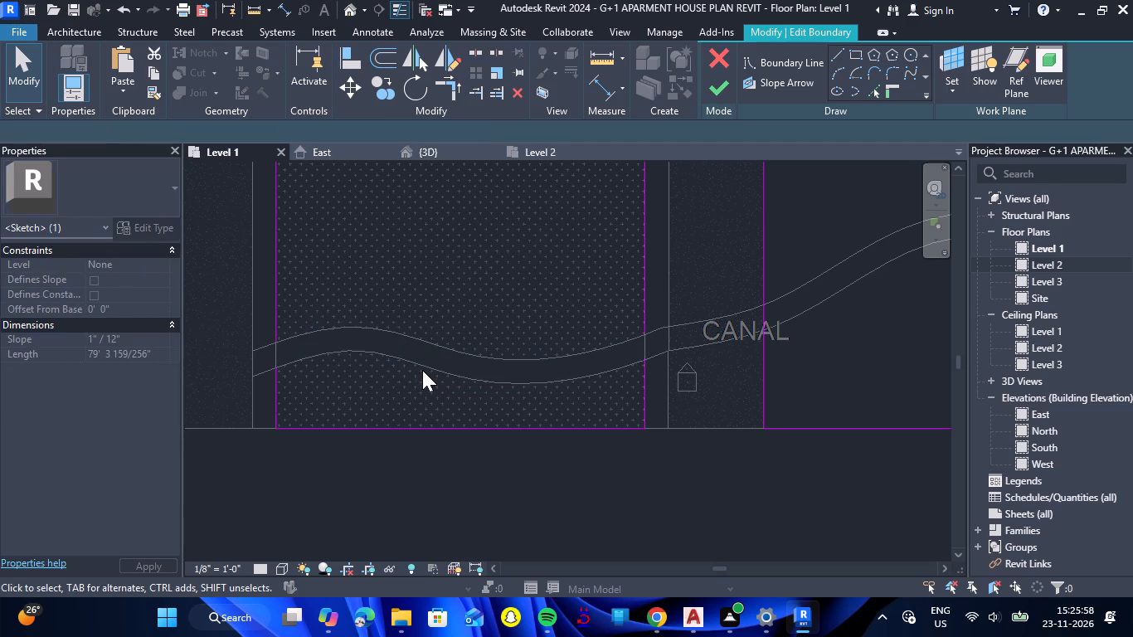
Join the western lawn's west boundary segments across the canal gap using Trim/Extend to Corner.
scroll(264, 324, "up", 2)
left_click(447, 96)
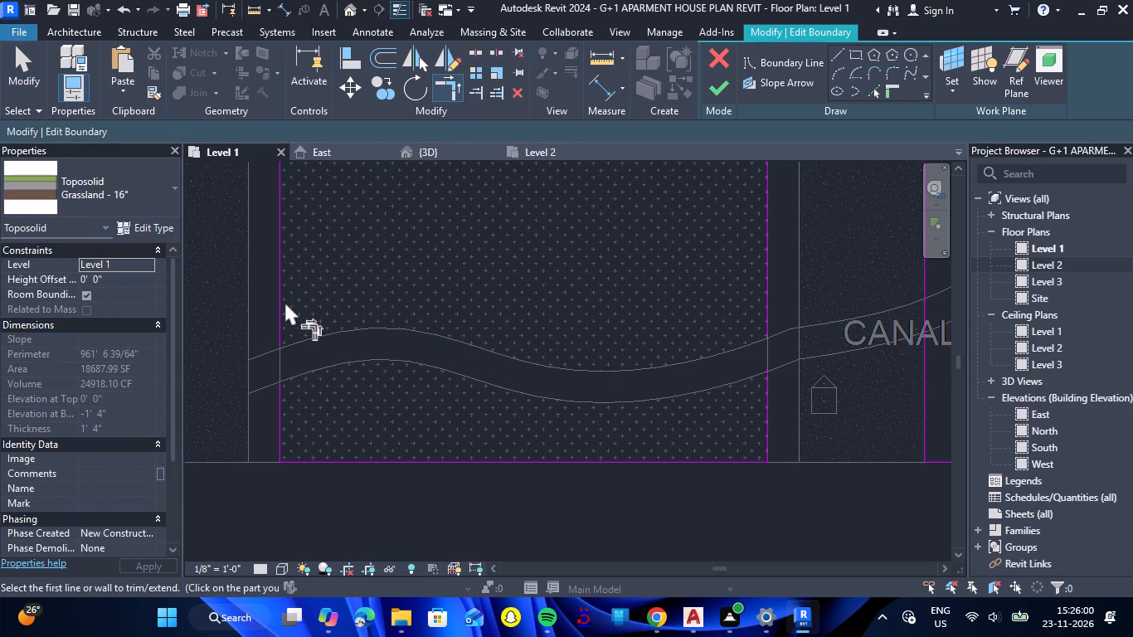
left_click(276, 307)
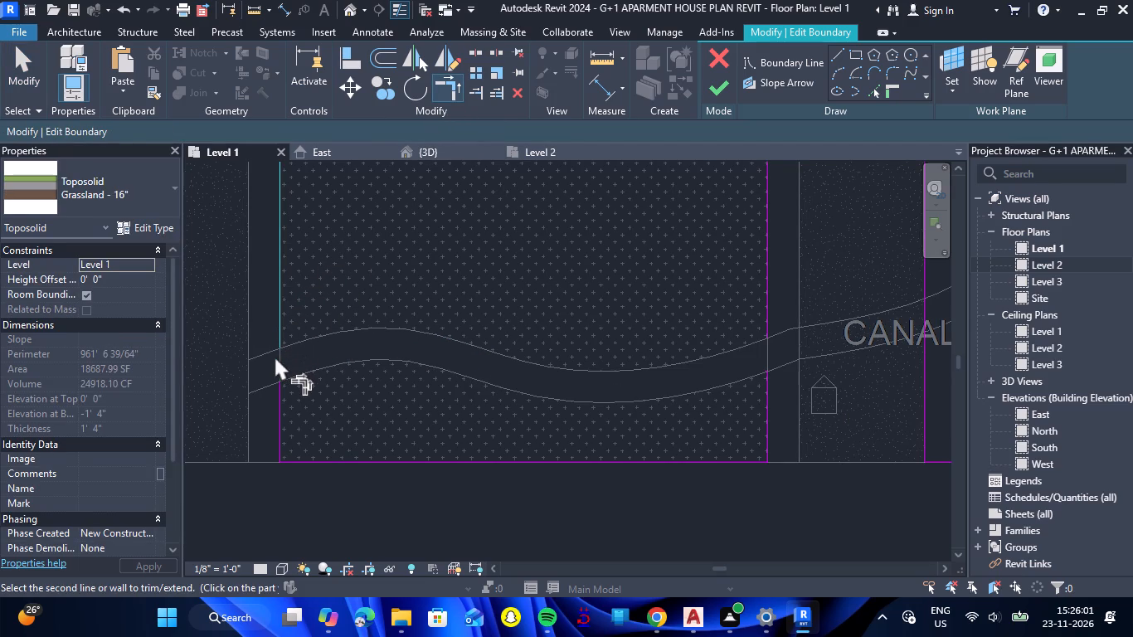
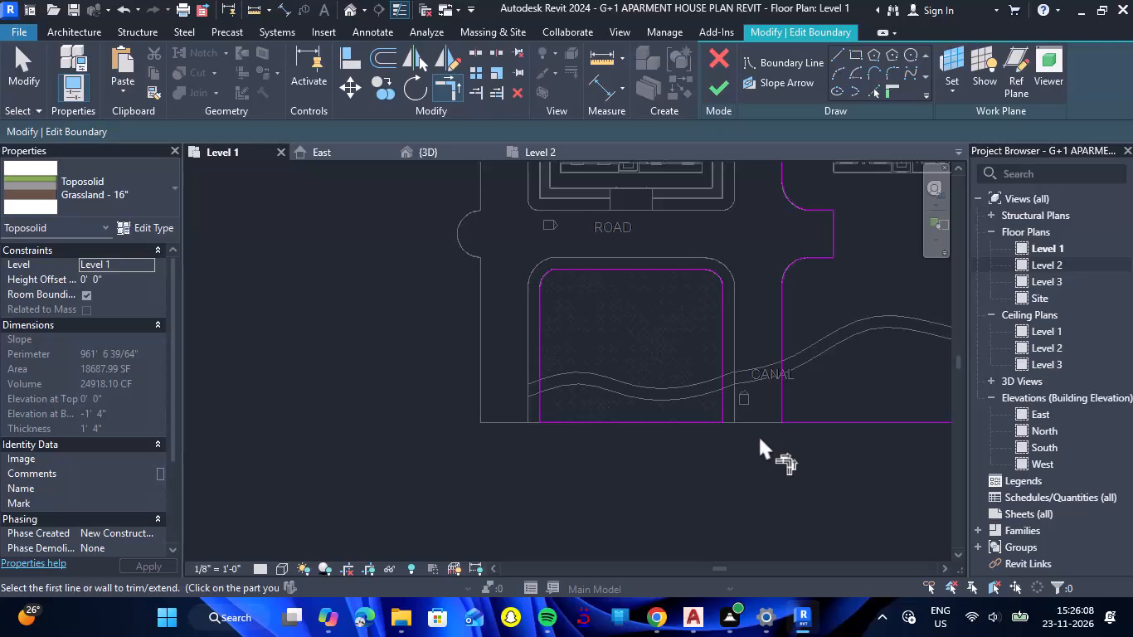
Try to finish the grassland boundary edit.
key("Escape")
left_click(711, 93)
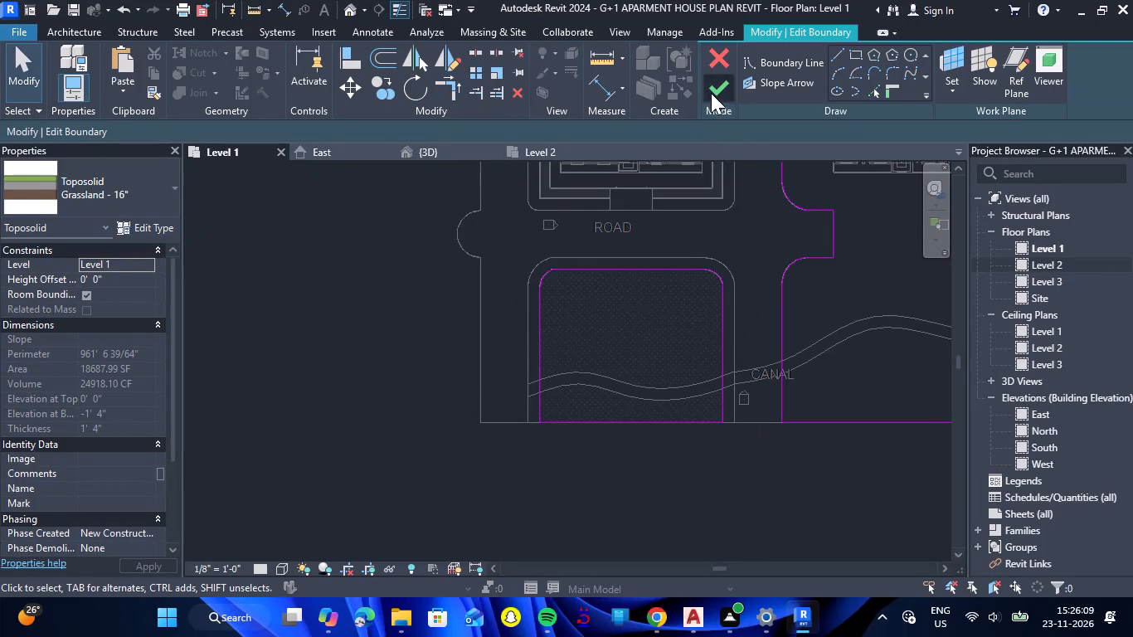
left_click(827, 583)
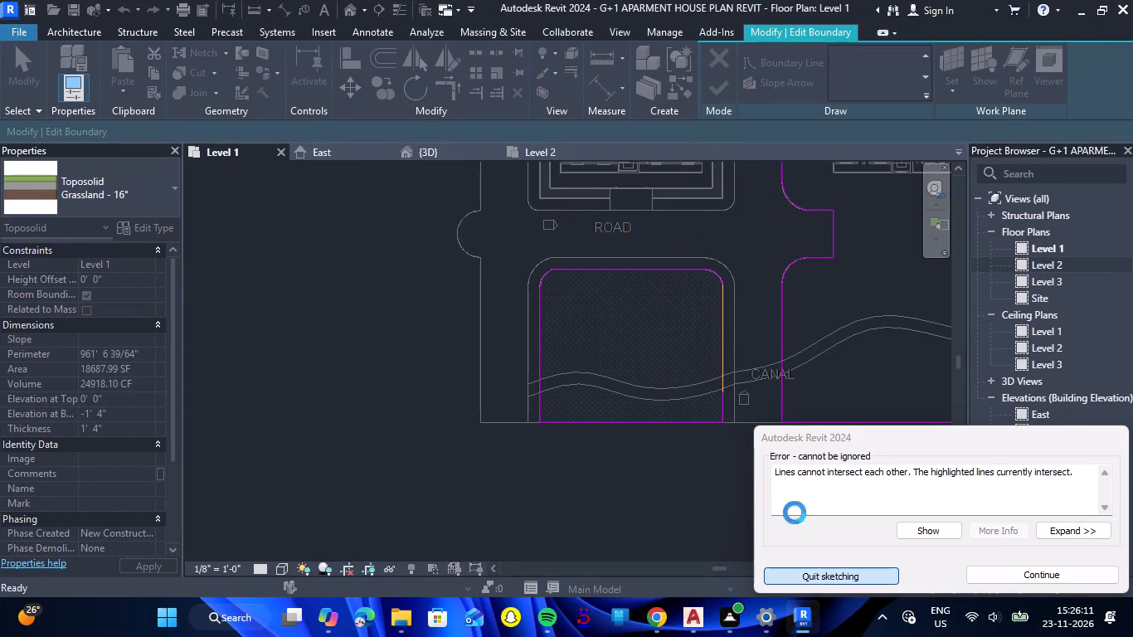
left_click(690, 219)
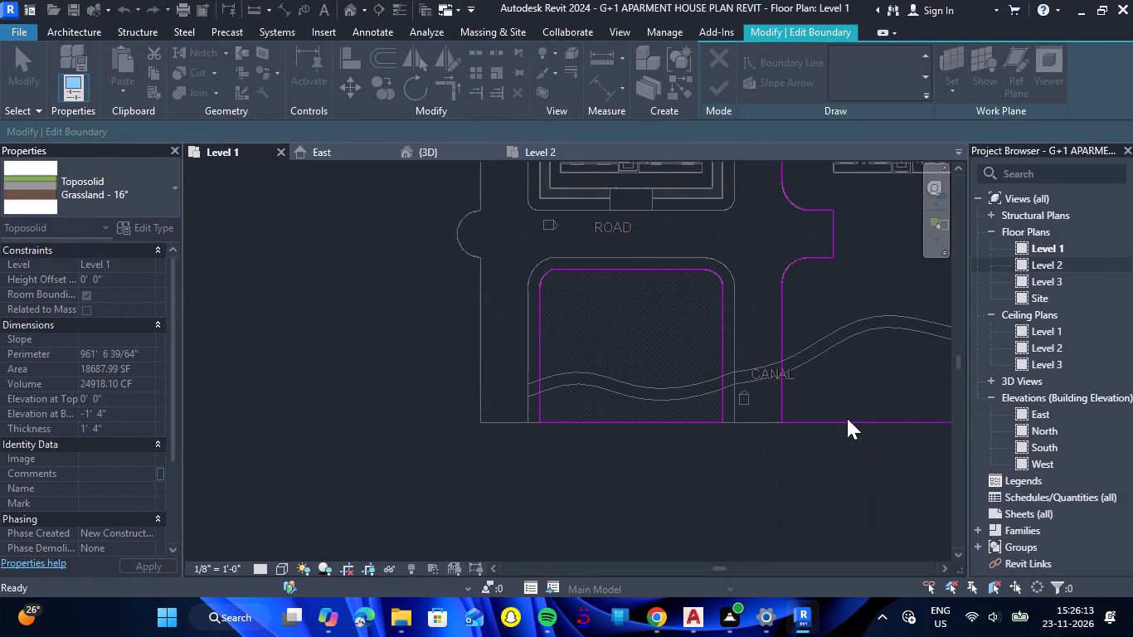
Examine where the arc meets the east line at the western lawn's northeast corner, and retry finishing the boundary edit.
scroll(718, 316, "up", 9)
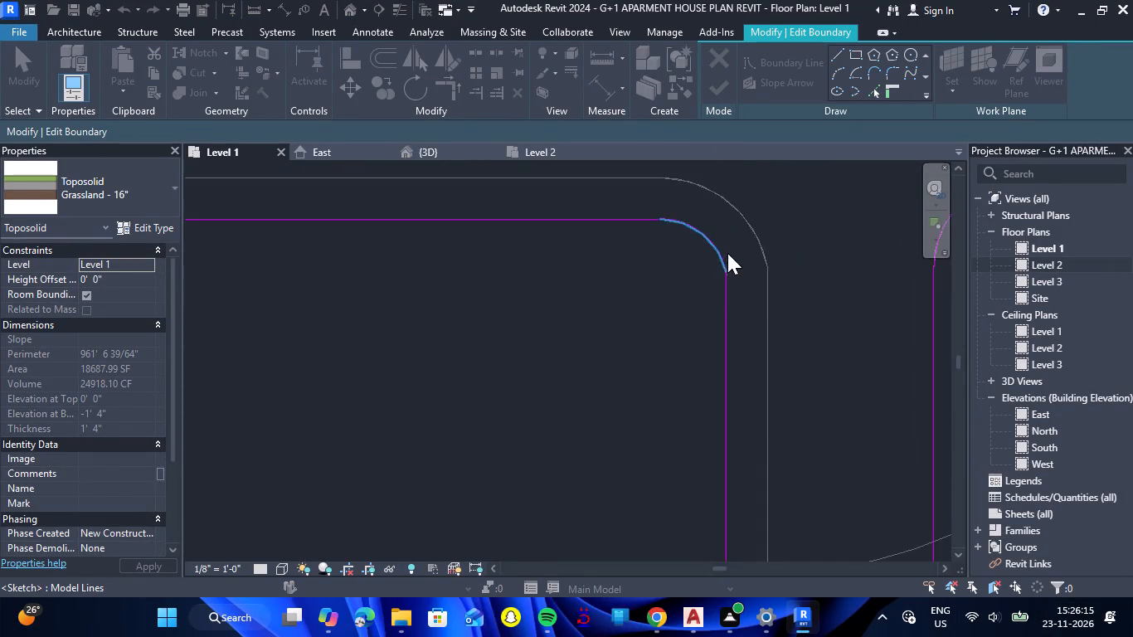
scroll(727, 253, "up", 16)
scroll(760, 343, "up", 10)
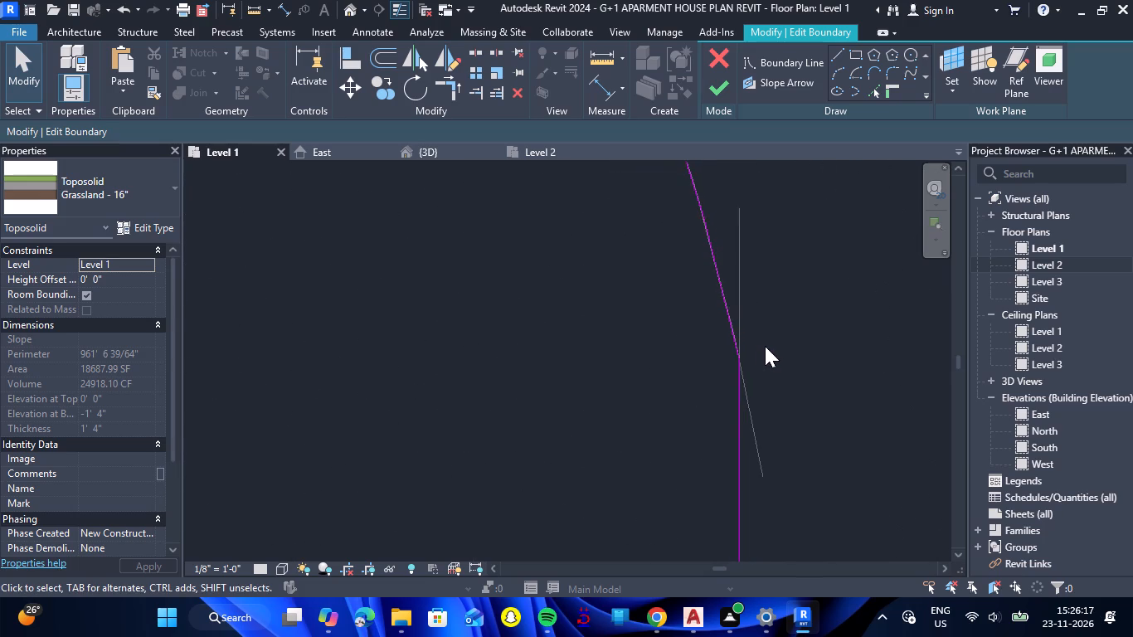
scroll(765, 346, "down", 9)
left_click(717, 82)
scroll(764, 325, "down", 5)
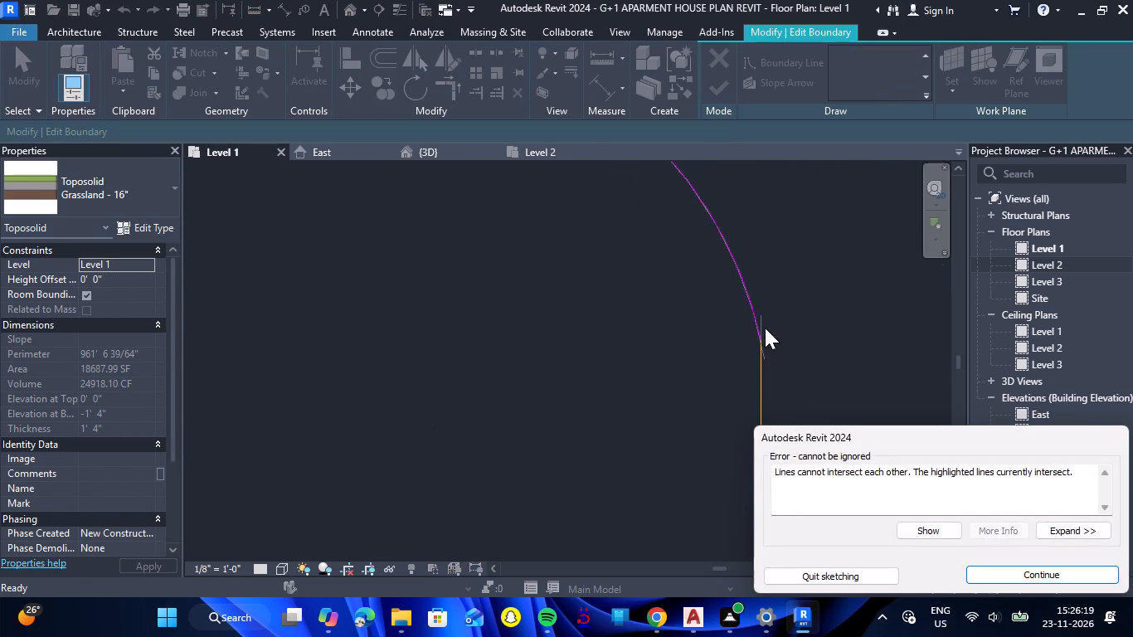
scroll(765, 328, "down", 2)
scroll(771, 342, "up", 16)
scroll(763, 324, "up", 7)
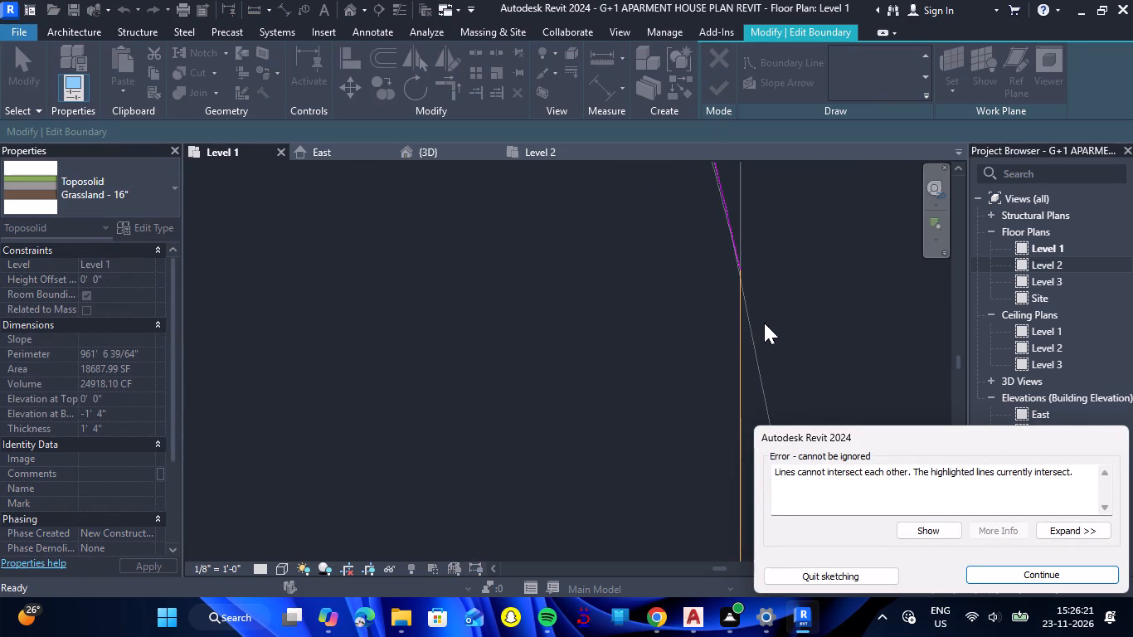
scroll(748, 260, "up", 14)
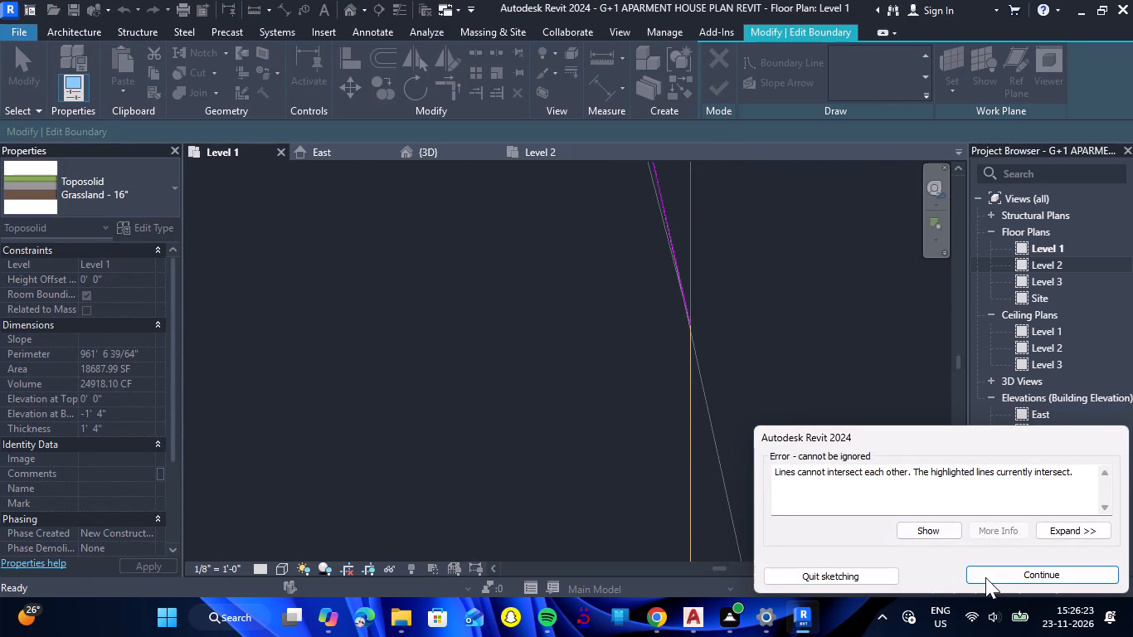
left_click(990, 575)
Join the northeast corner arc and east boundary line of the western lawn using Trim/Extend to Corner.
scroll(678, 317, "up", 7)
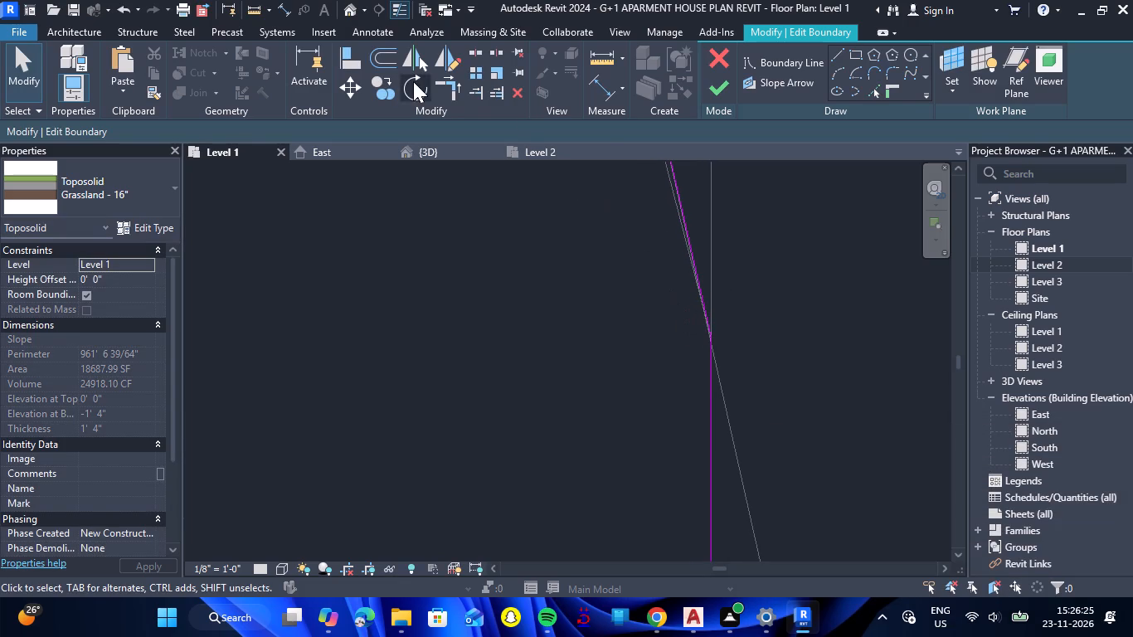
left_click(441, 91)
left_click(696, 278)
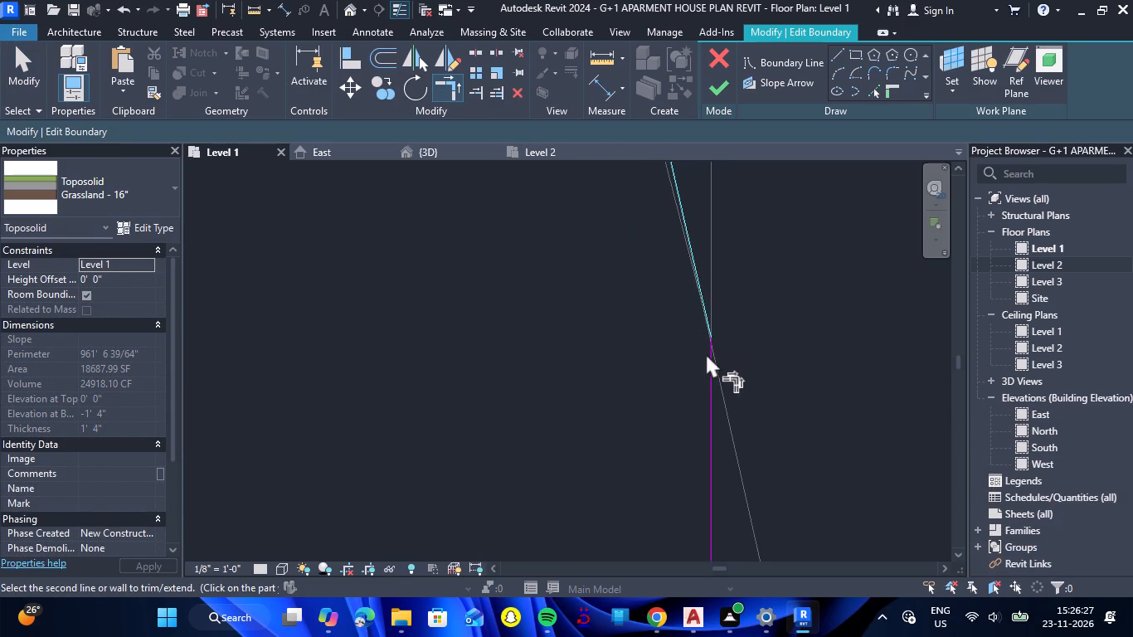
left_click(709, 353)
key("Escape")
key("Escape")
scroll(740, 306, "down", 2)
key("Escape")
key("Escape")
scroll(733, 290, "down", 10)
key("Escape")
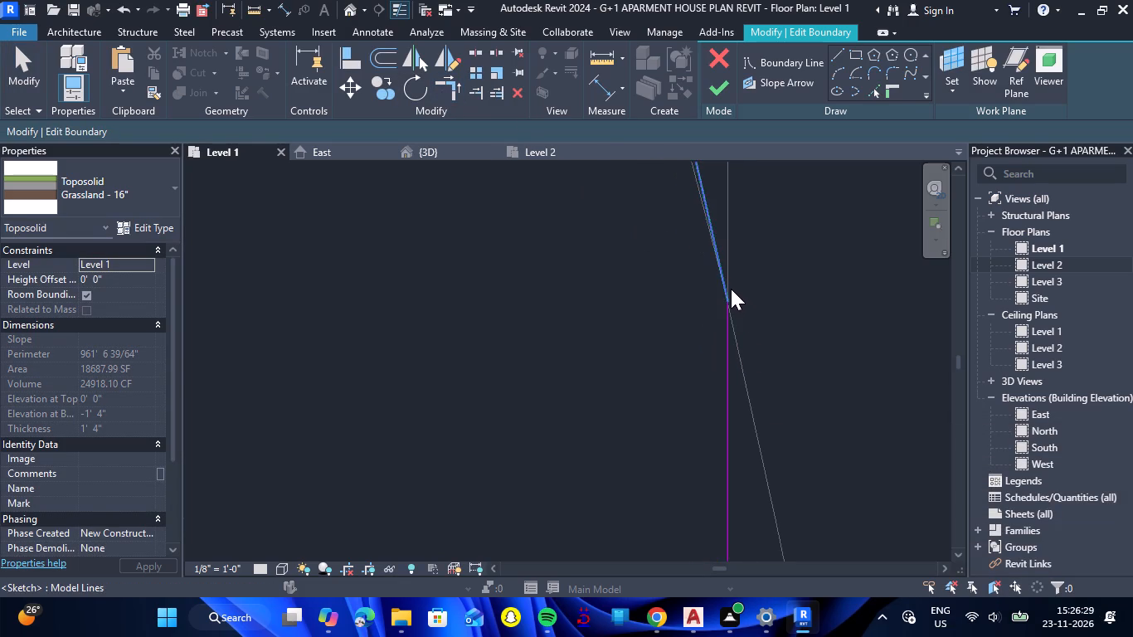
Replace the western lawn's northeast boundary arc by deleting it and picking the path's curved inner edge with Pick Lines.
scroll(731, 289, "down", 17)
scroll(730, 288, "down", 5)
left_click(716, 241)
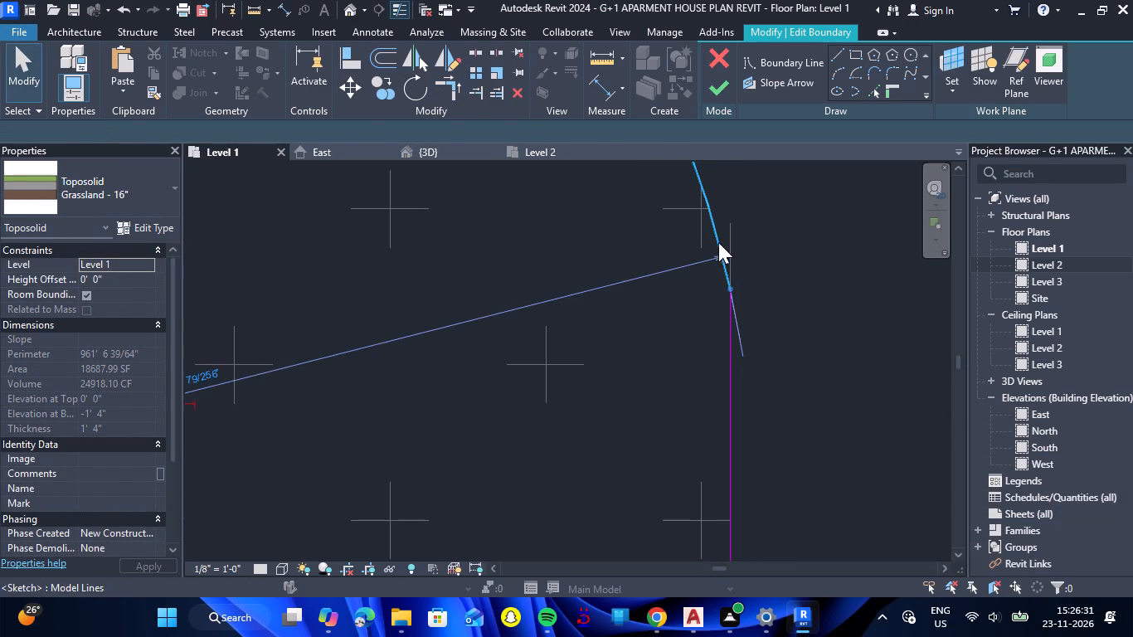
key("Delete")
scroll(635, 317, "down", 4)
scroll(688, 241, "down", 6)
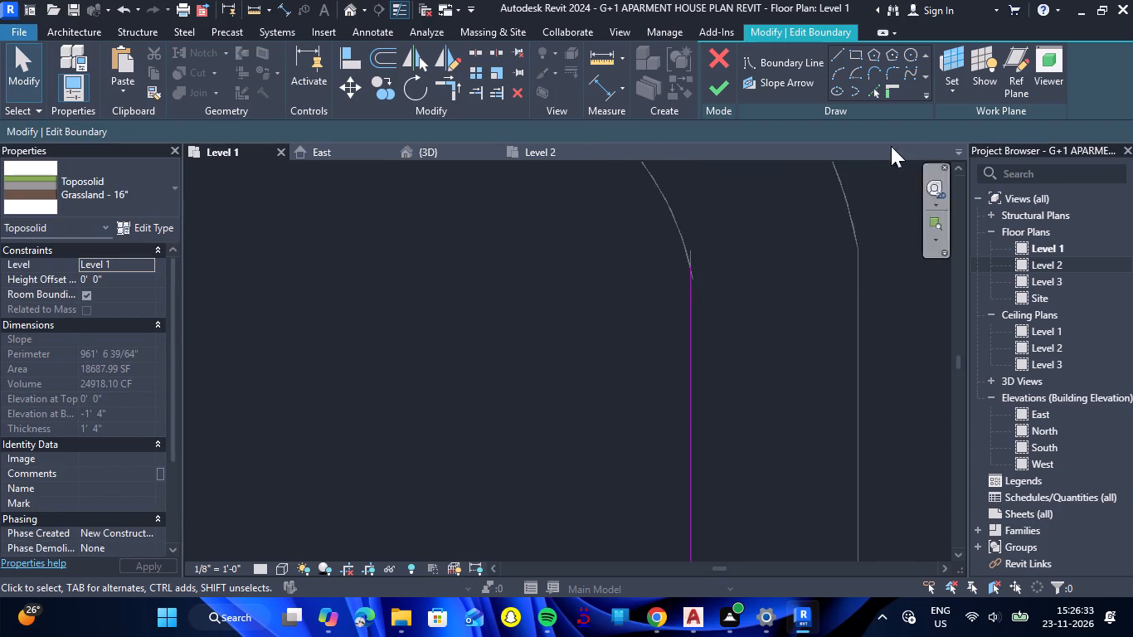
left_click(870, 90)
left_click(667, 216)
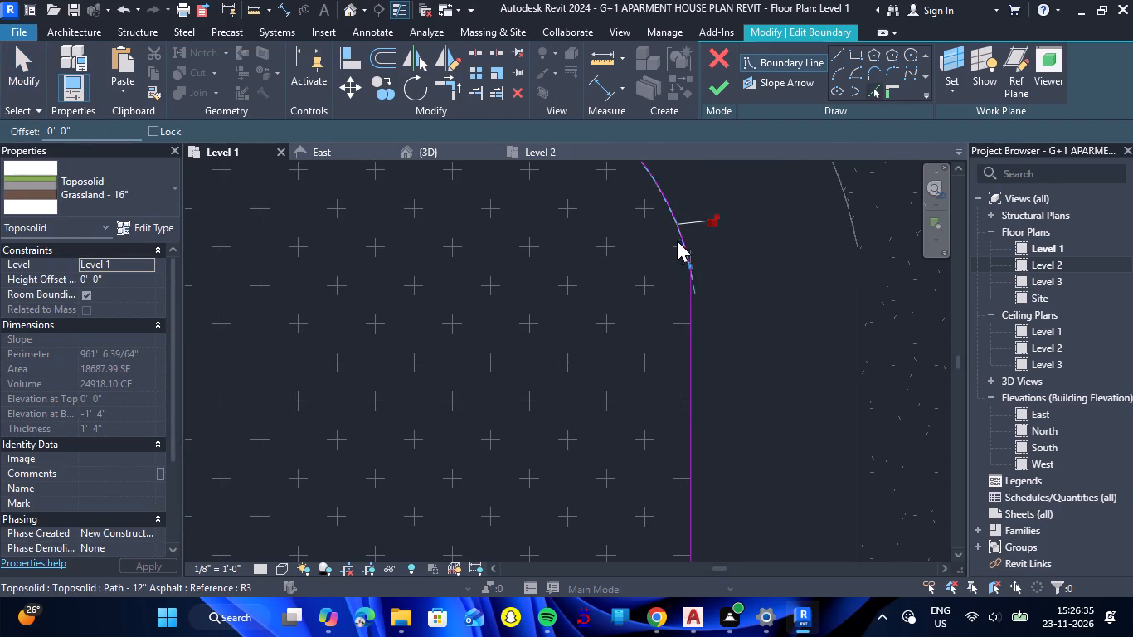
scroll(690, 263, "up", 20)
scroll(690, 263, "up", 2)
scroll(721, 344, "up", 8)
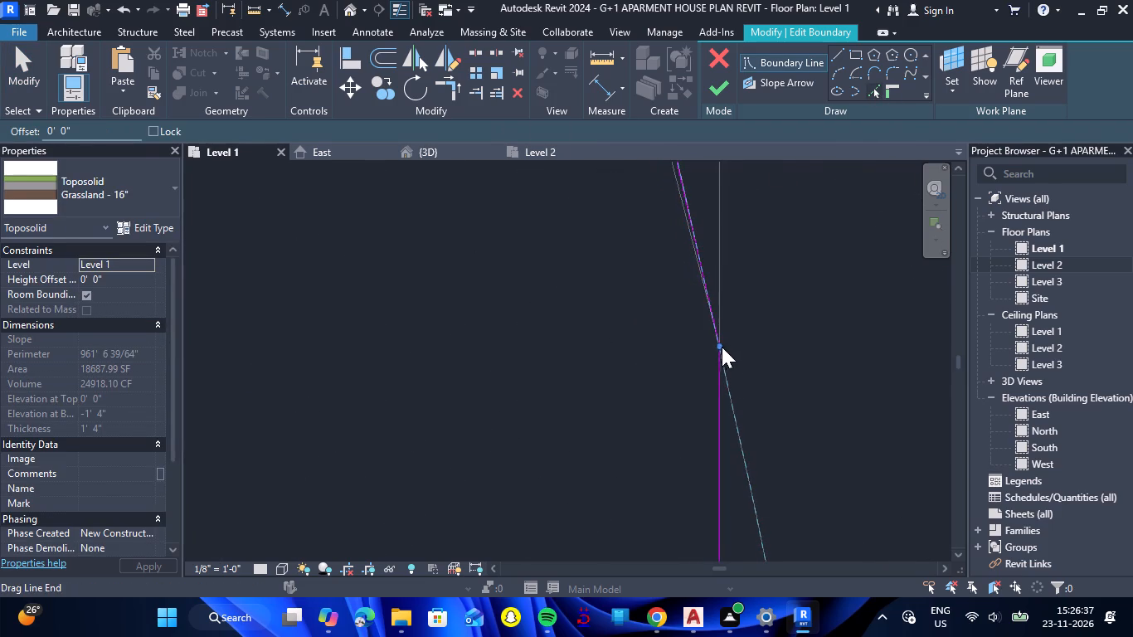
scroll(729, 387, "up", 7)
key("Escape")
scroll(705, 270, "up", 9)
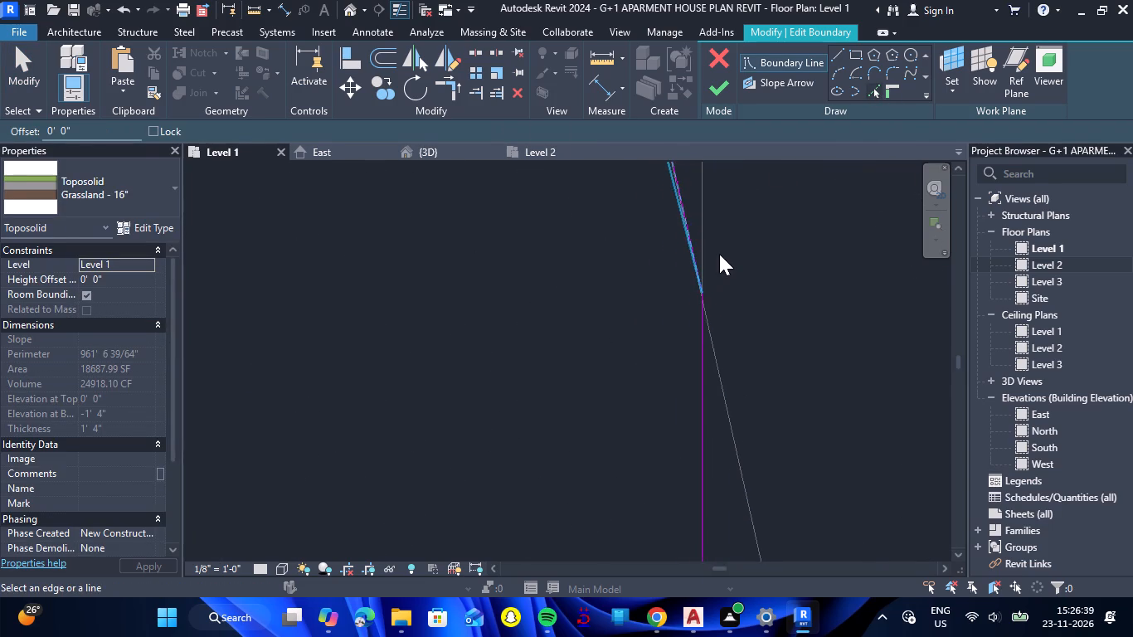
scroll(719, 254, "up", 11)
key("Escape")
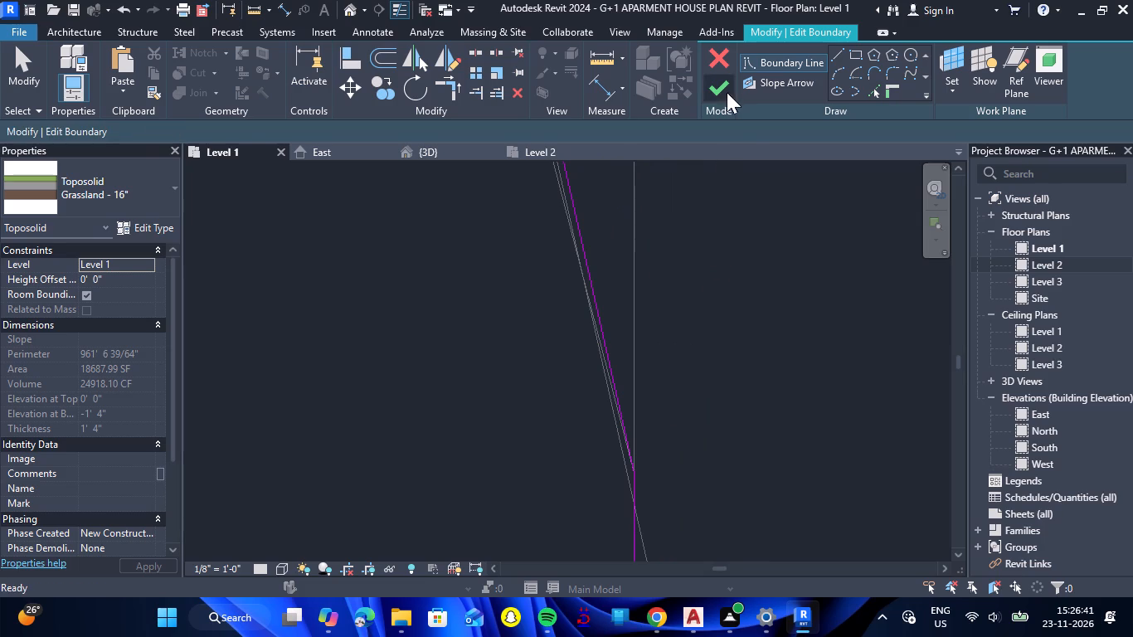
Find and delete the short leftover canal-edge segment on the western lawn's east boundary, and finish the grassland boundary edit.
left_click(727, 92)
scroll(748, 250, "down", 20)
scroll(748, 250, "down", 13)
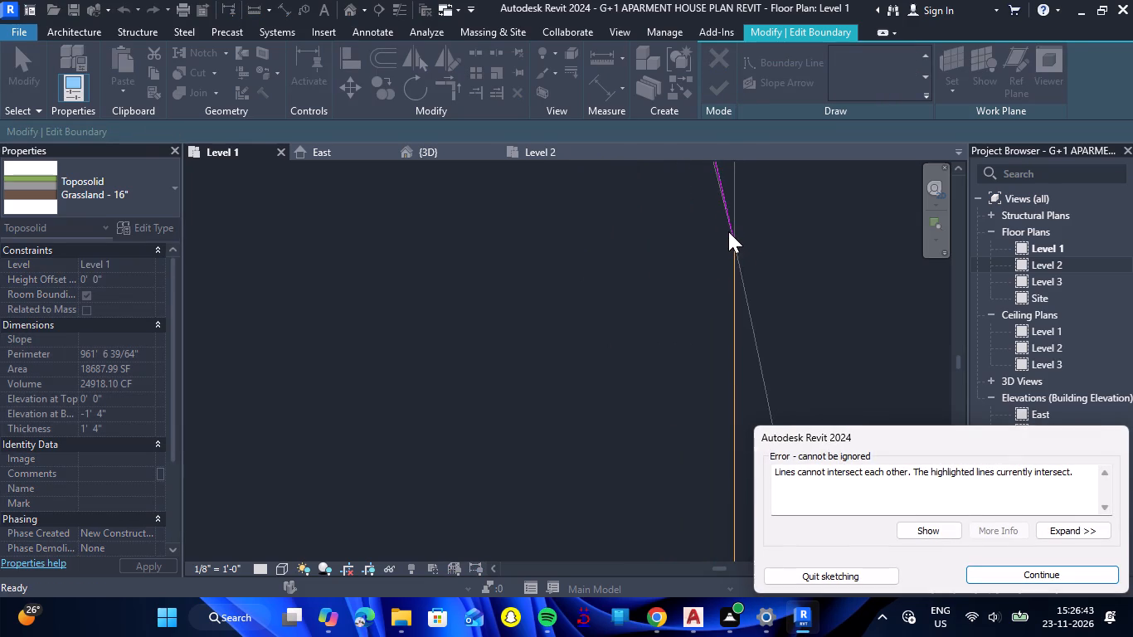
scroll(728, 231, "down", 20)
scroll(728, 231, "down", 20)
scroll(728, 231, "down", 2)
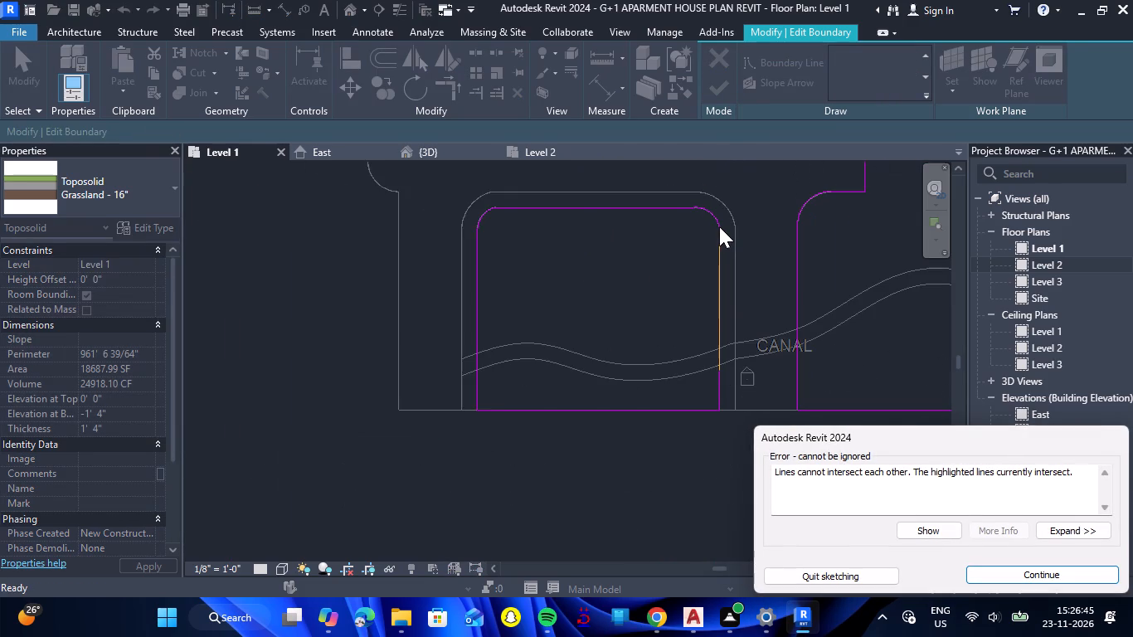
scroll(712, 376, "up", 19)
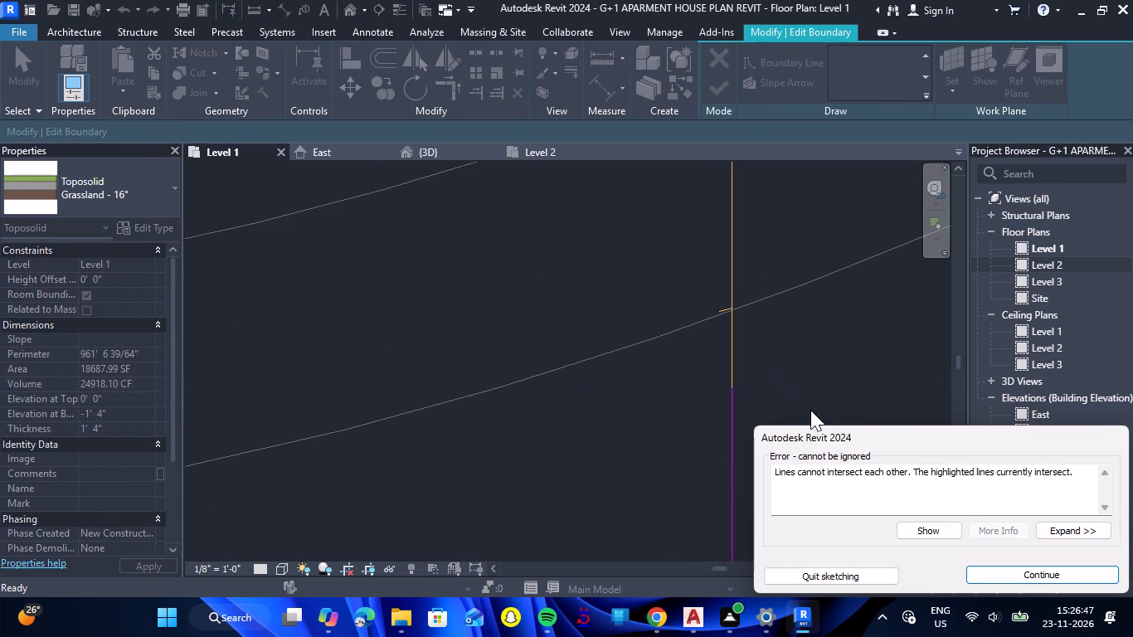
key("Escape")
scroll(736, 308, "up", 7)
left_click(714, 312)
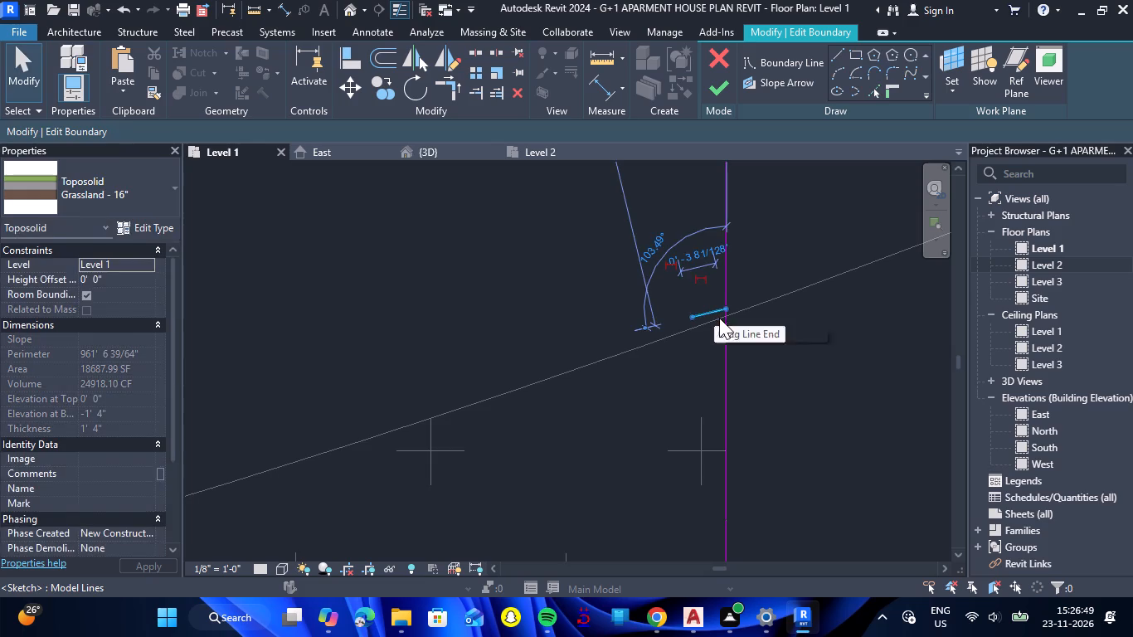
key("Delete")
left_click(720, 100)
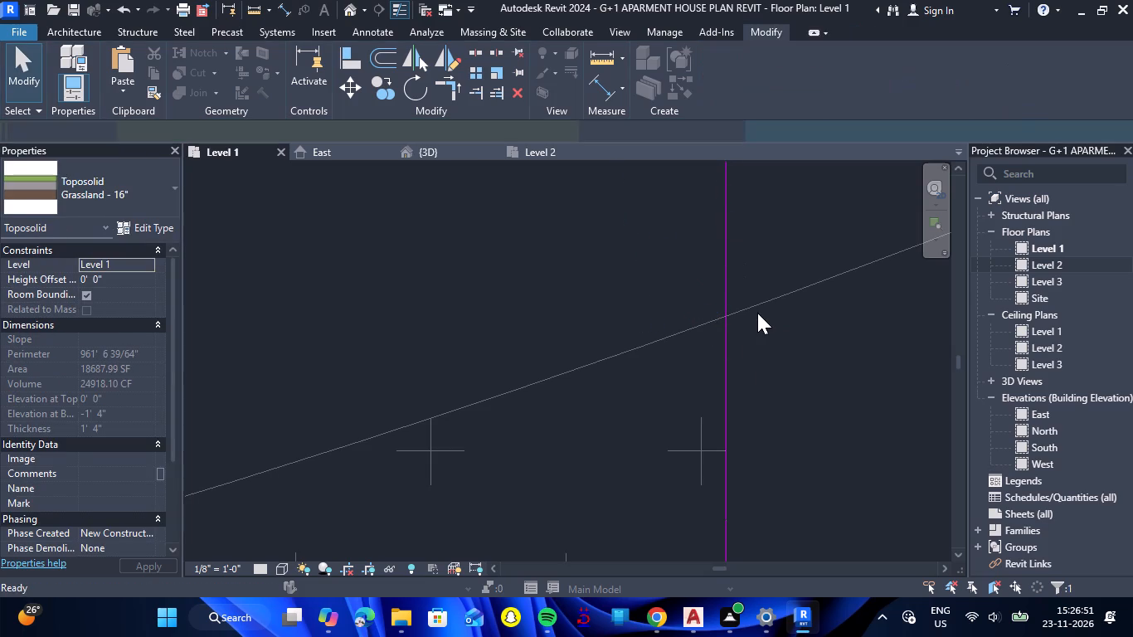
scroll(757, 317, "down", 20)
scroll(757, 317, "down", 9)
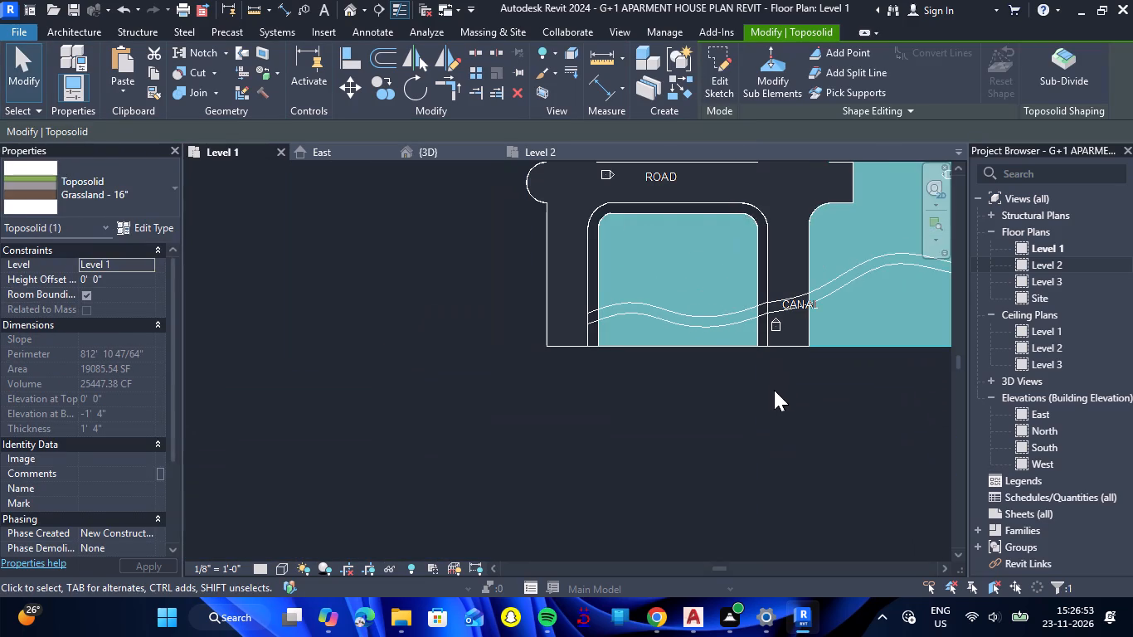
left_click(772, 395)
In the 3D view, paint the road's top surface with the Damp-proofing material, searching the materials for "BL".
left_click(417, 152)
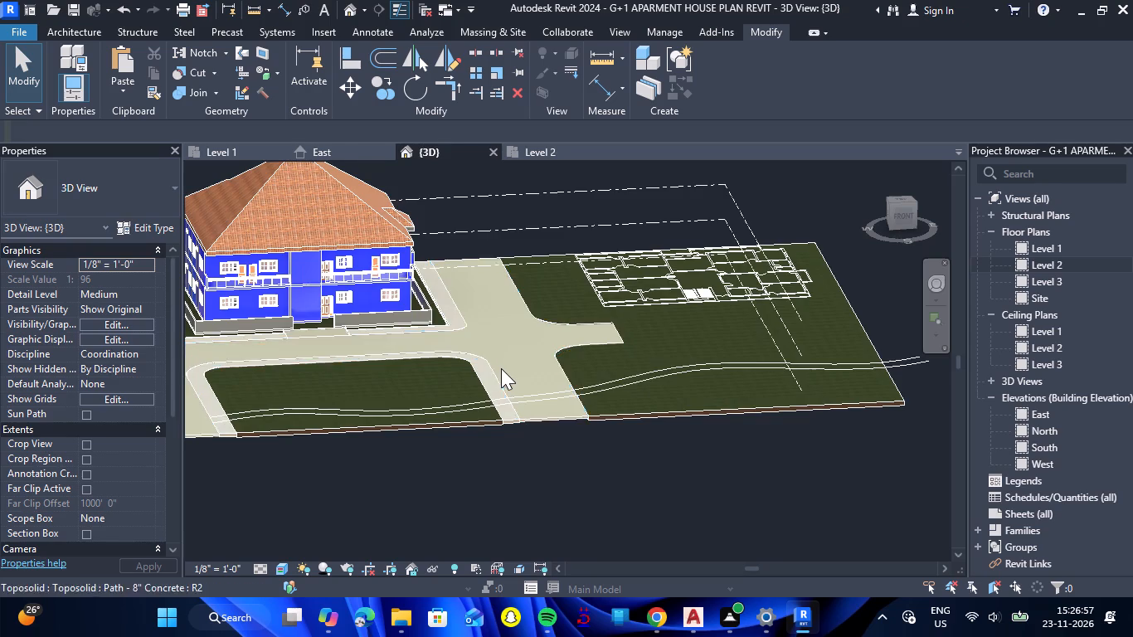
scroll(505, 373, "down", 5)
scroll(259, 338, "up", 8)
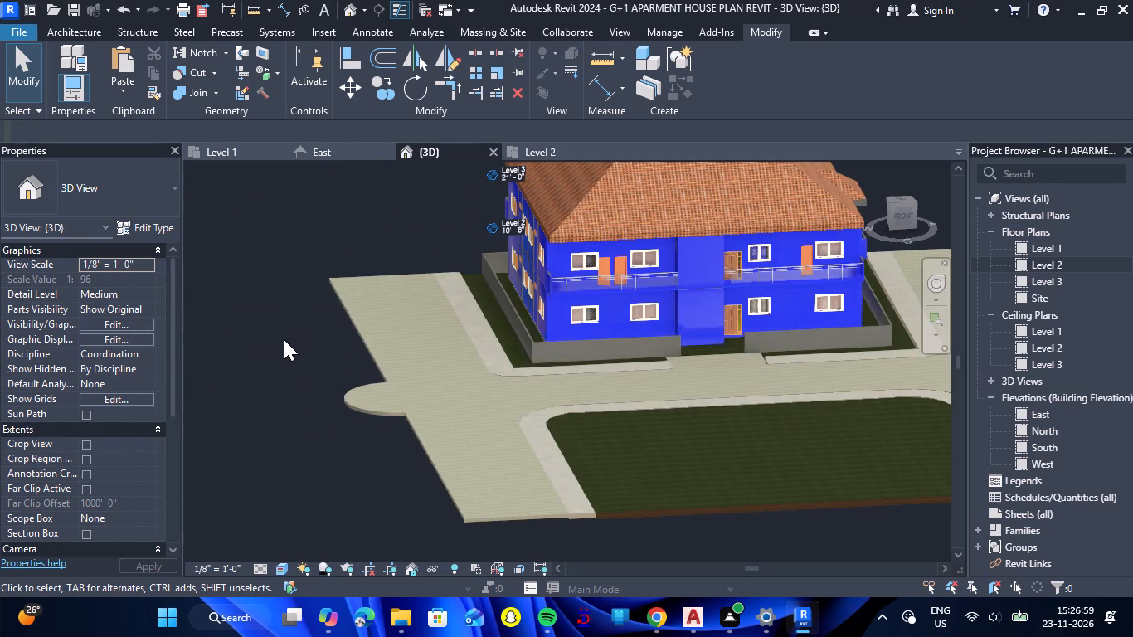
type("PT")
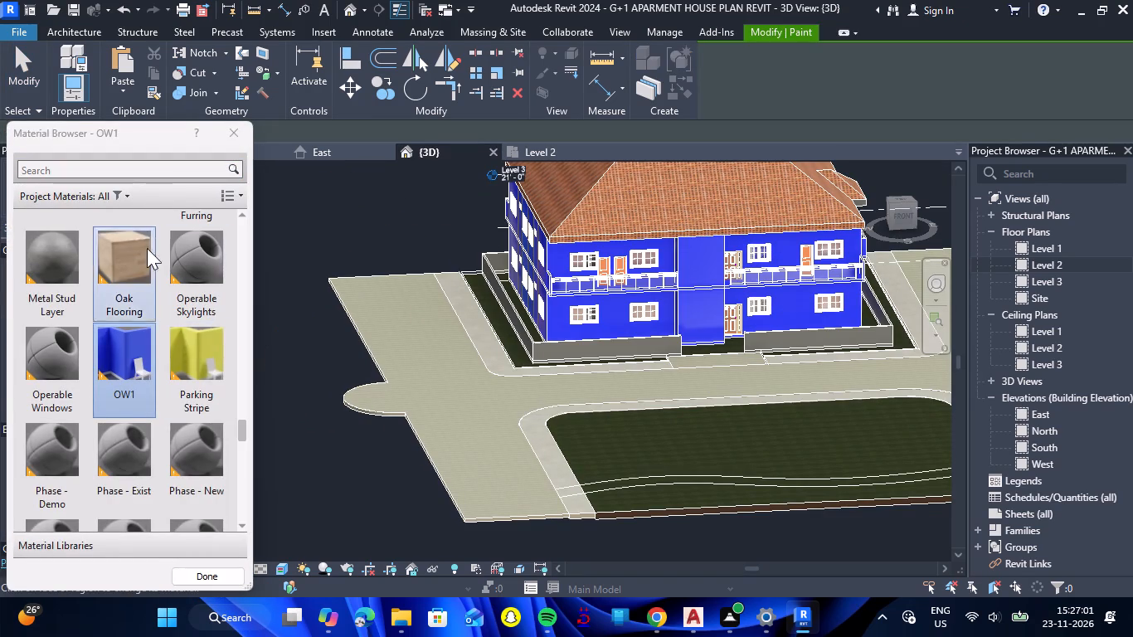
left_click(153, 168)
key("n")
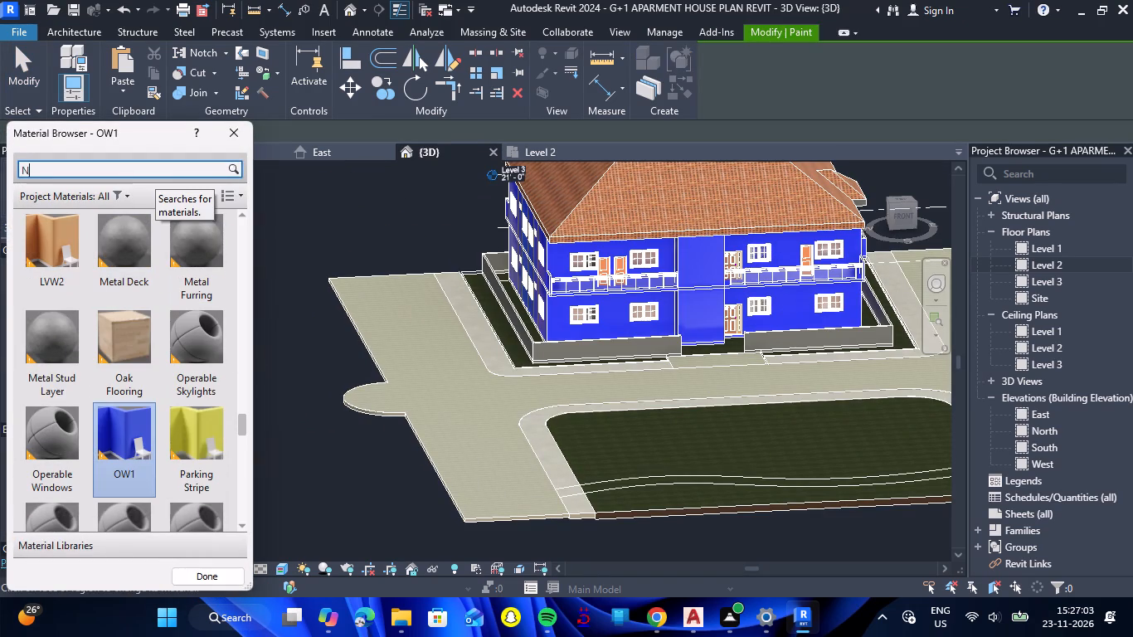
key("BackSpace")
key("n")
key("BackSpace")
type("B;")
key("BackSpace")
key("l")
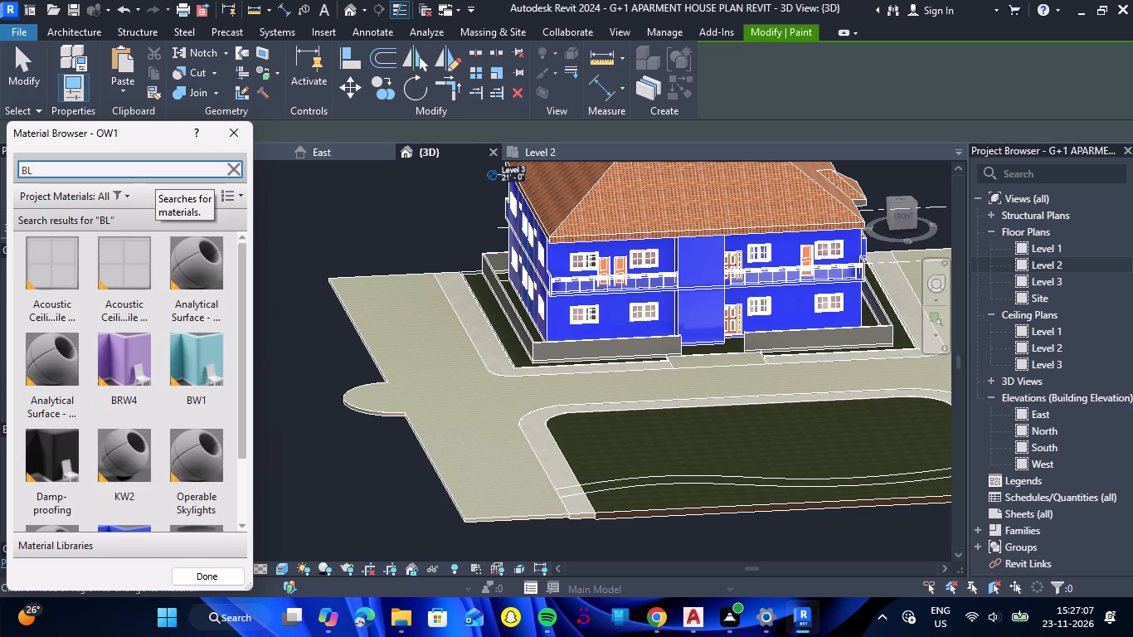
left_click(41, 443)
left_click(419, 370)
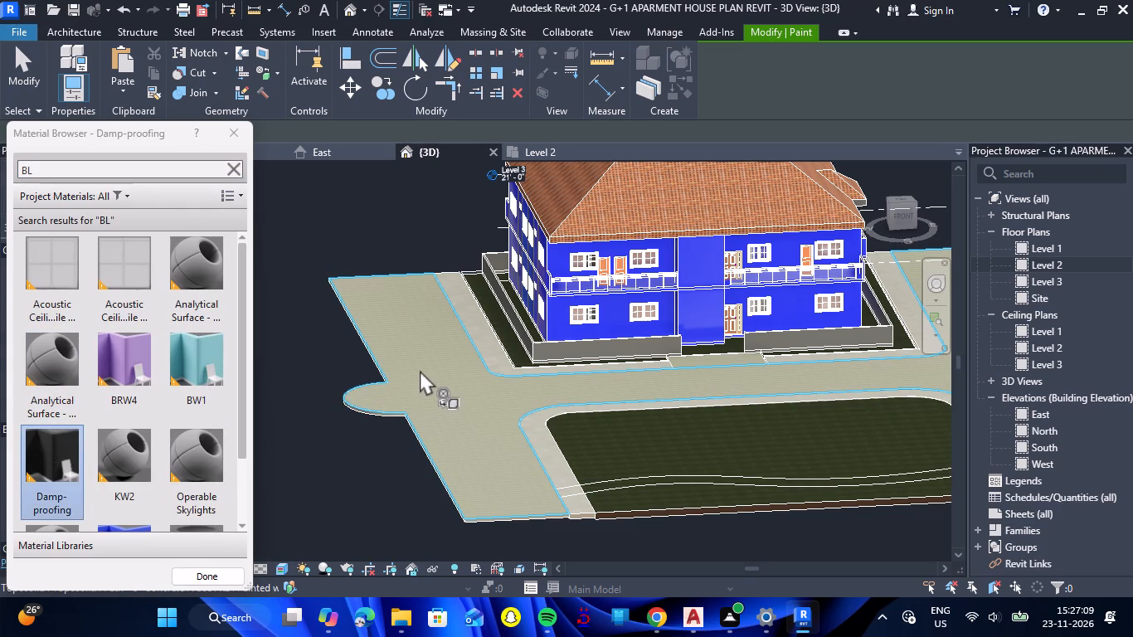
scroll(410, 372, "down", 6)
scroll(654, 460, "up", 2)
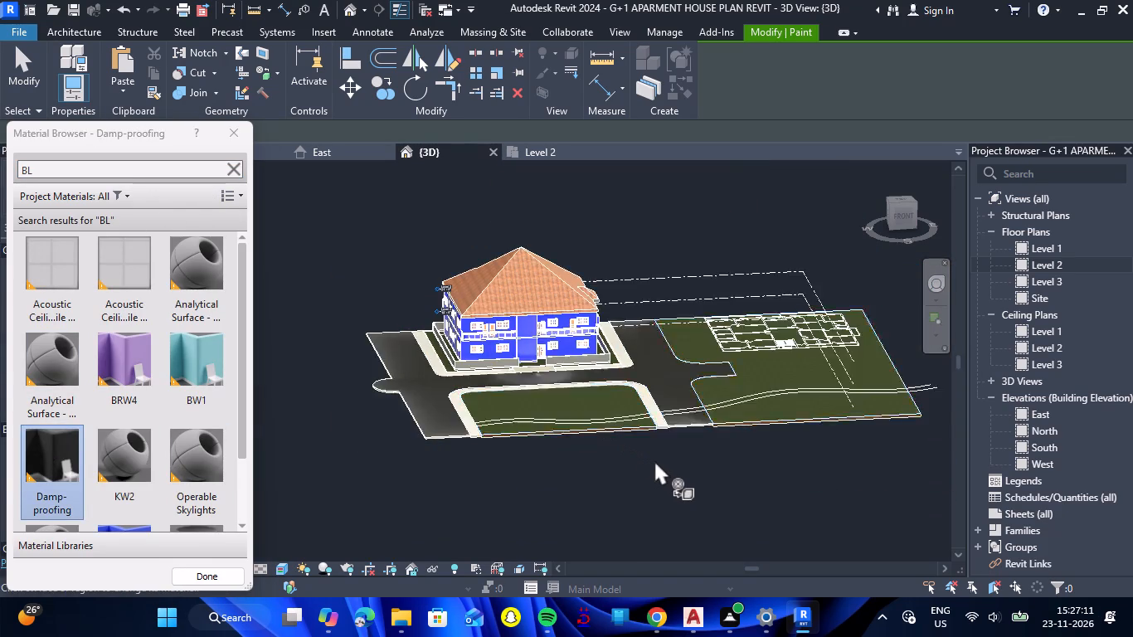
scroll(654, 460, "up", 3)
key("Escape")
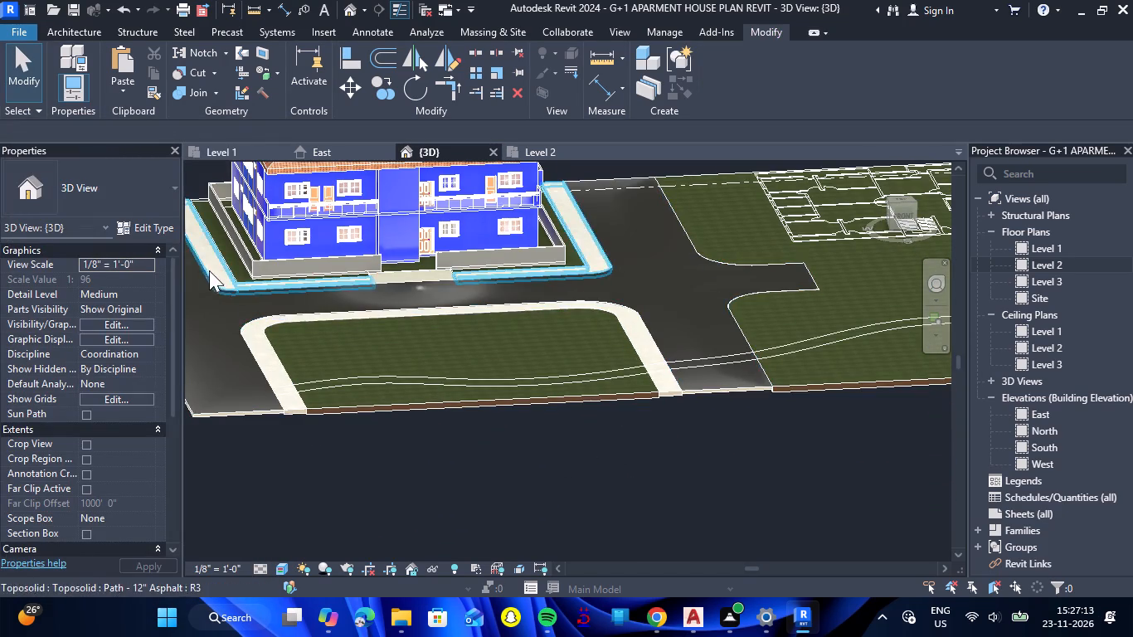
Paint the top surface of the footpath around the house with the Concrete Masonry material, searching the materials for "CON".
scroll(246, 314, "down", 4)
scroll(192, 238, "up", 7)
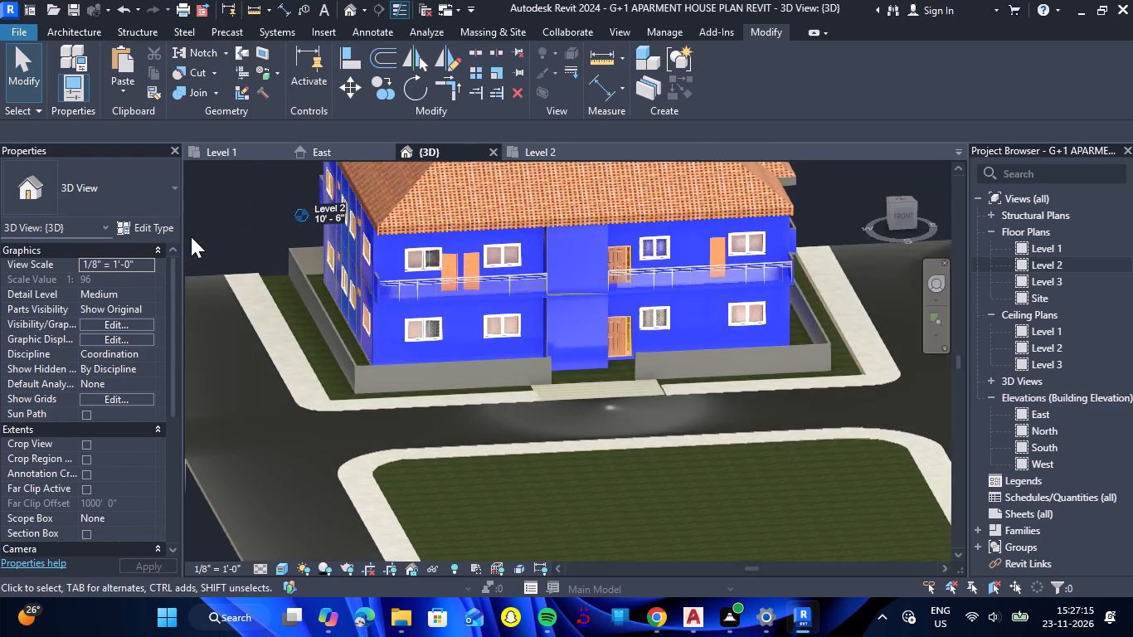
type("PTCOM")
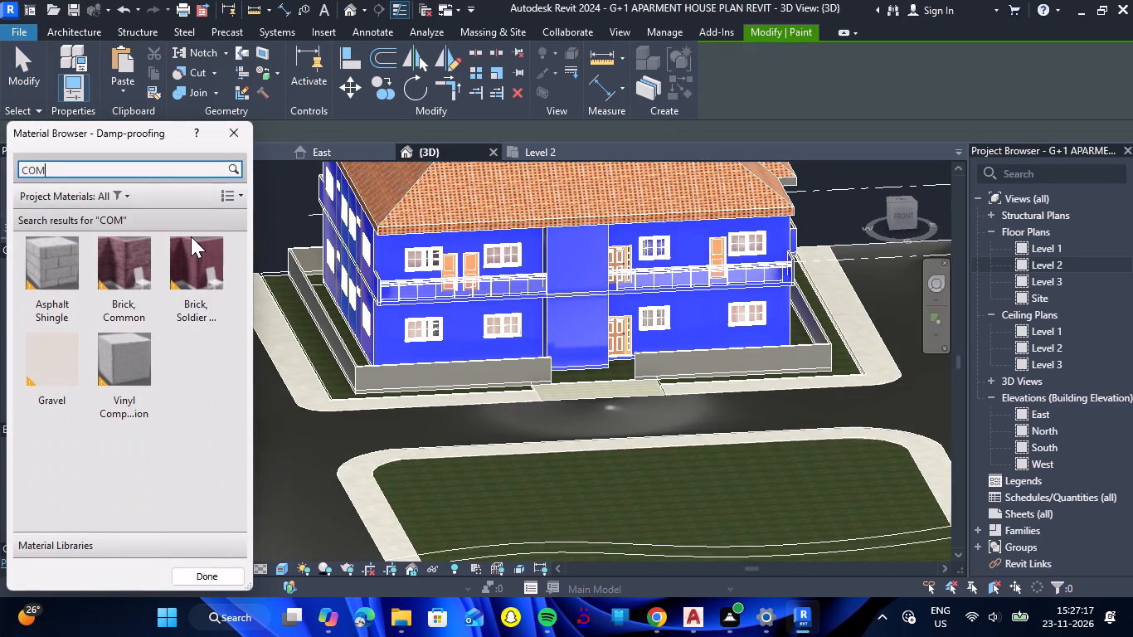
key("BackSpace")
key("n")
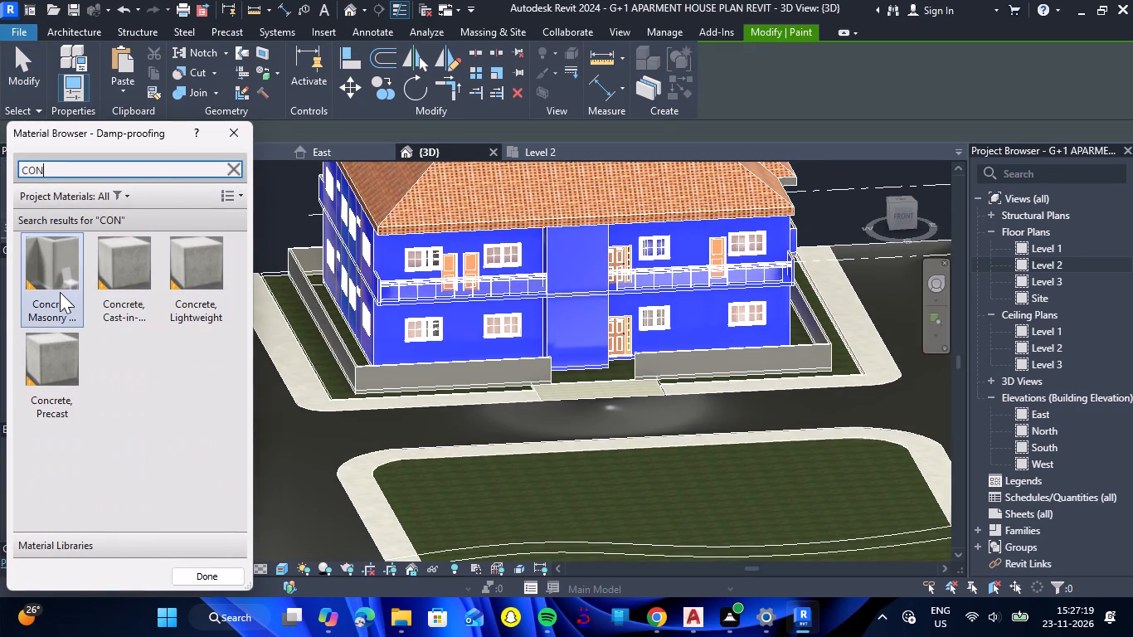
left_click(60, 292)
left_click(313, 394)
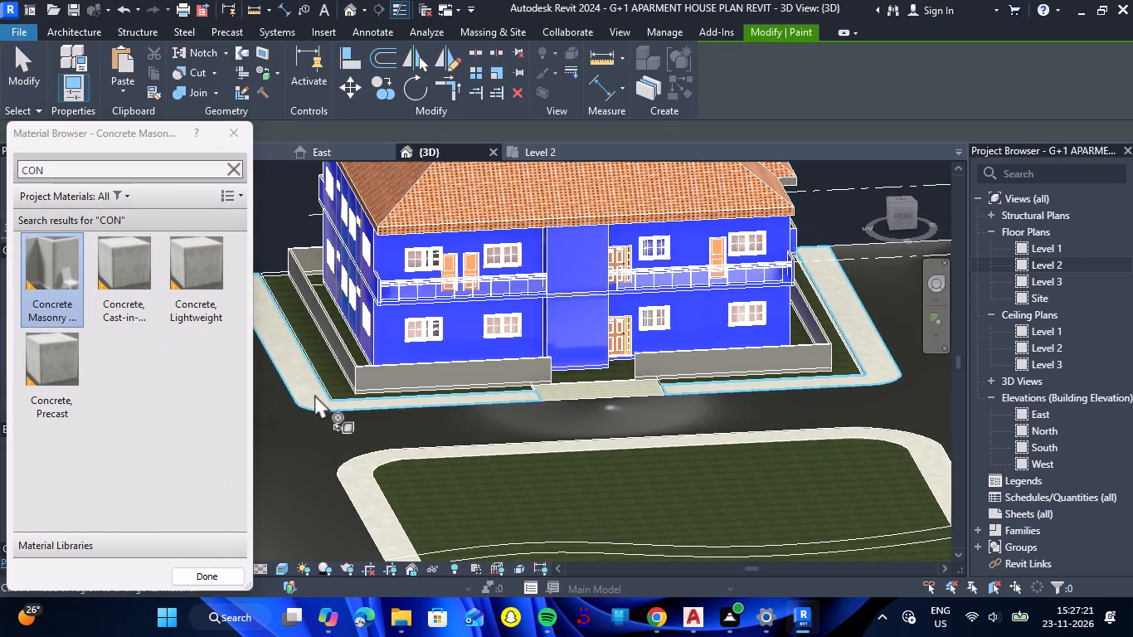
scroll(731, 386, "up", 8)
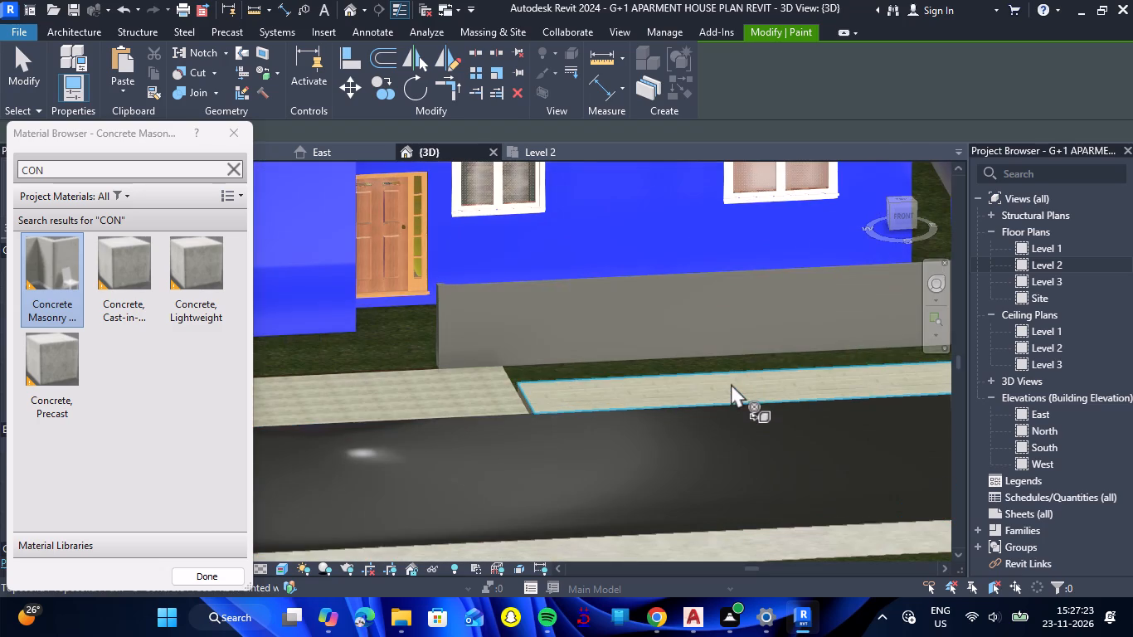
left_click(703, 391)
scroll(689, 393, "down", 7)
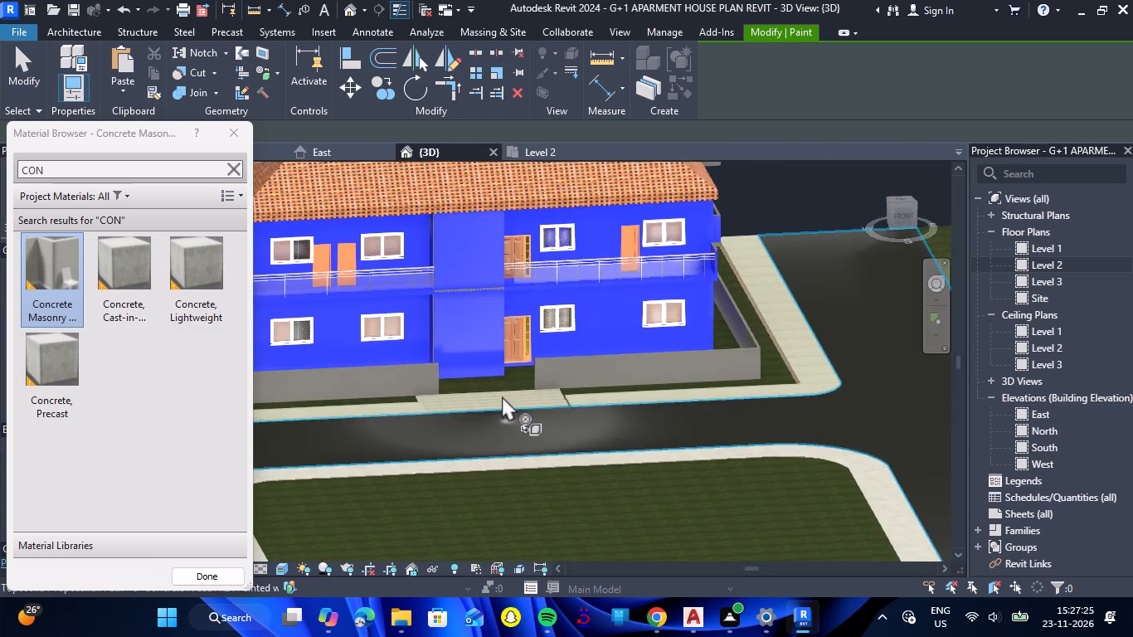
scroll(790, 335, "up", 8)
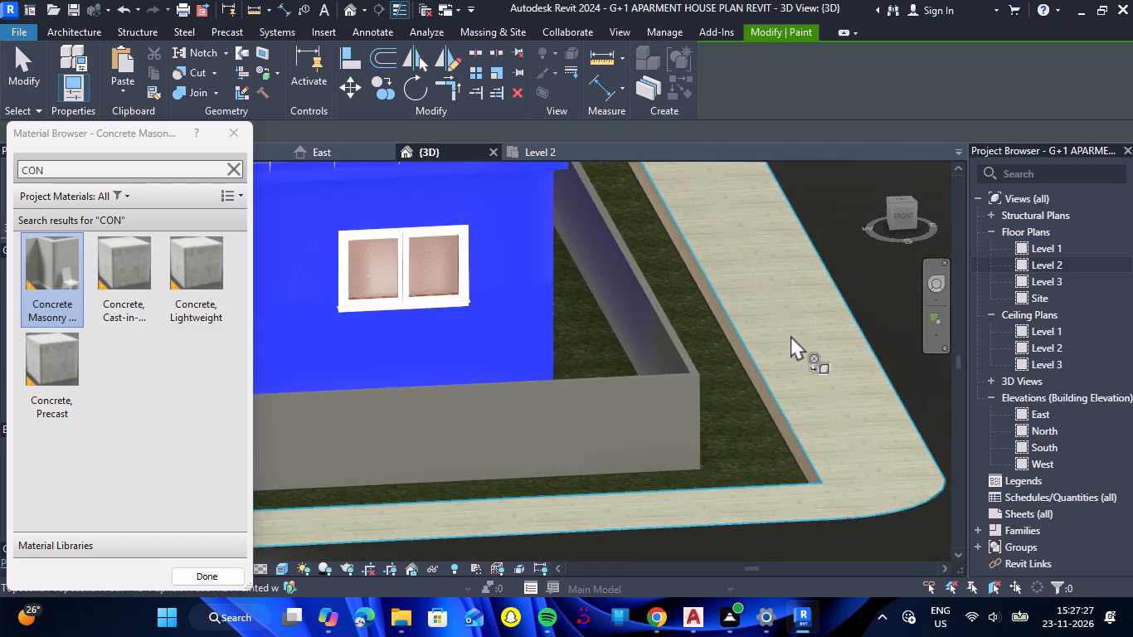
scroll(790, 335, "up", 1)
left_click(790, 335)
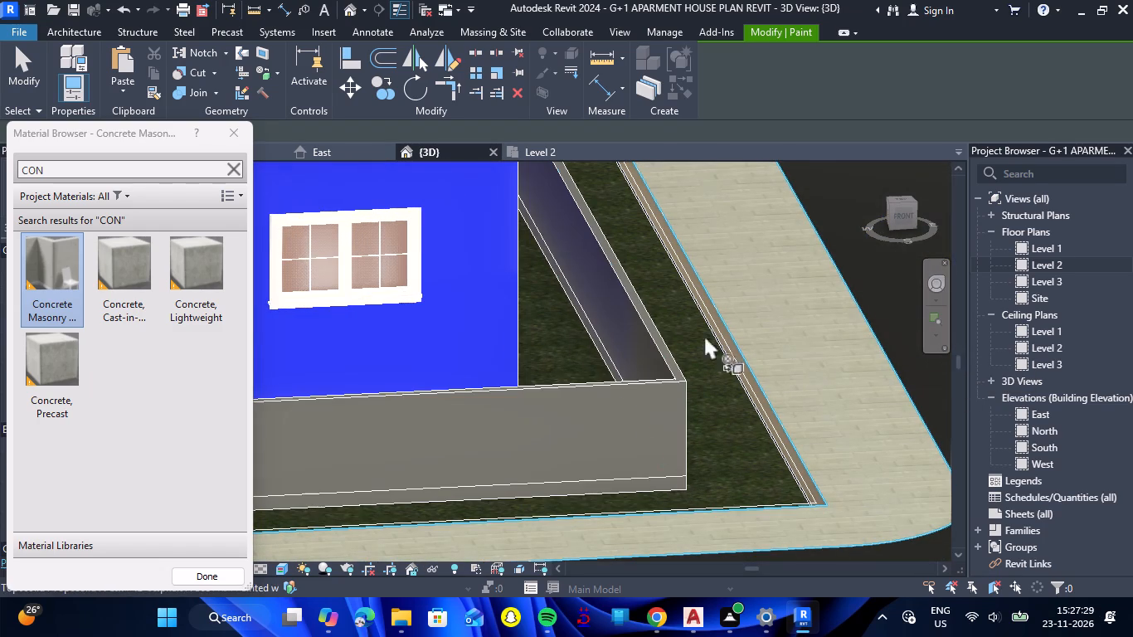
Paint the footpath around the house and the footpath bordering the front lawn with the Concrete, Precast material, and finish painting.
left_click(44, 382)
left_click(784, 335)
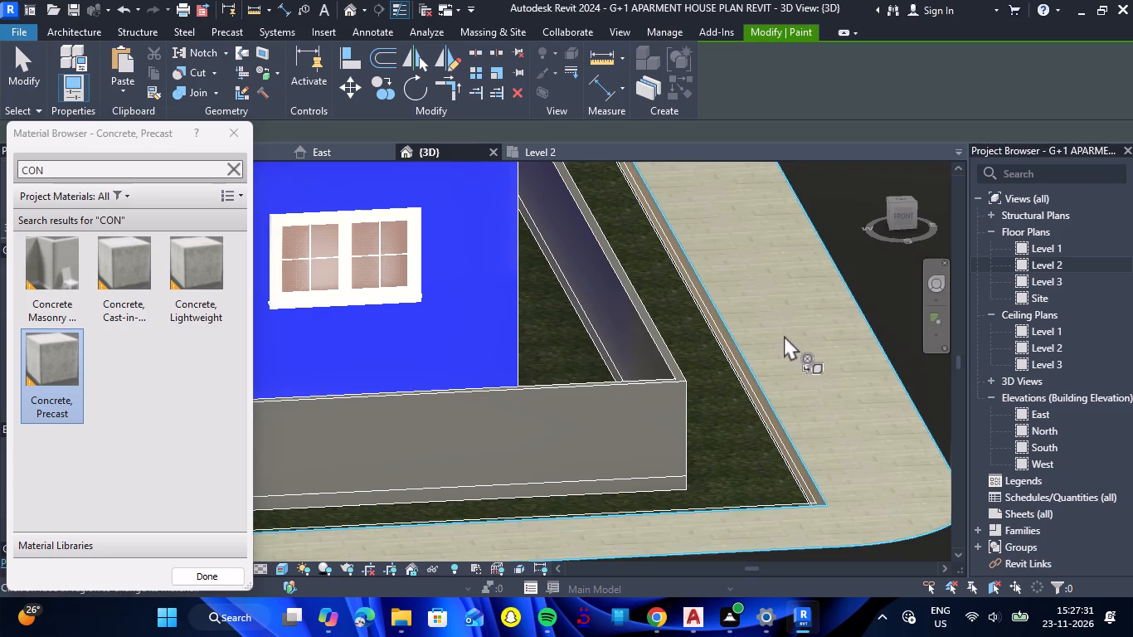
scroll(785, 335, "down", 16)
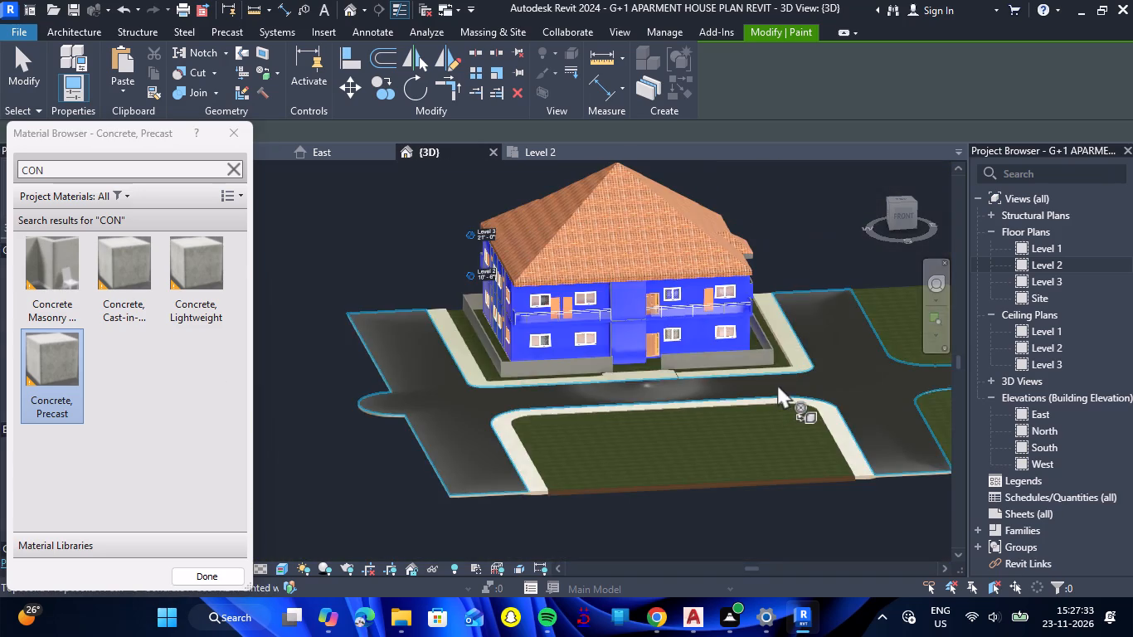
scroll(777, 384, "down", 3)
scroll(665, 416, "up", 17)
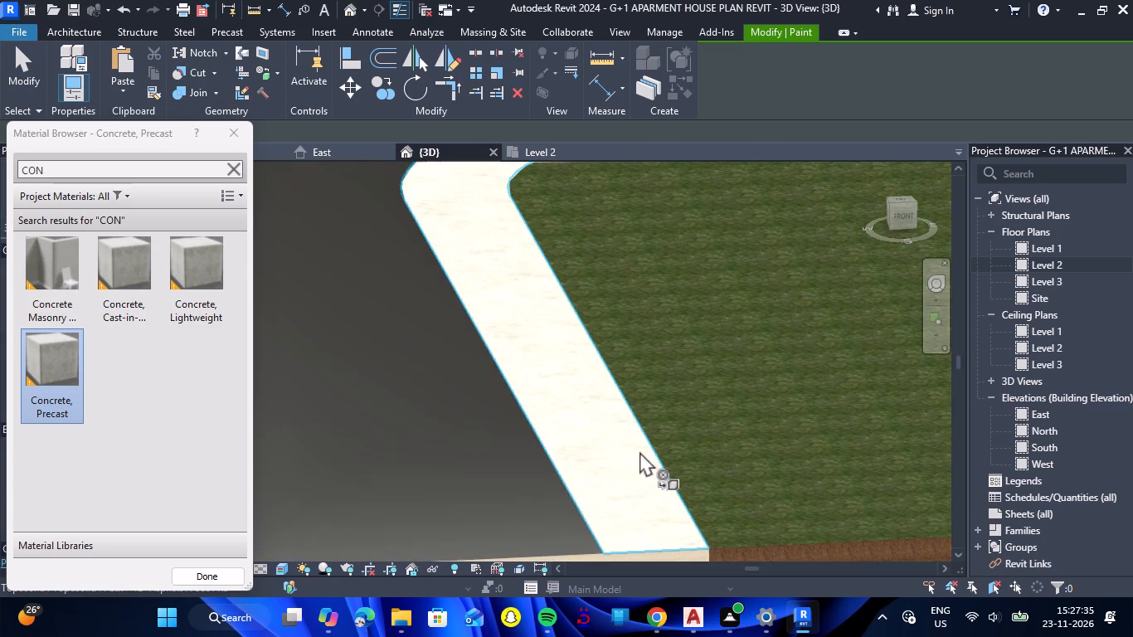
left_click(596, 453)
scroll(596, 453, "down", 10)
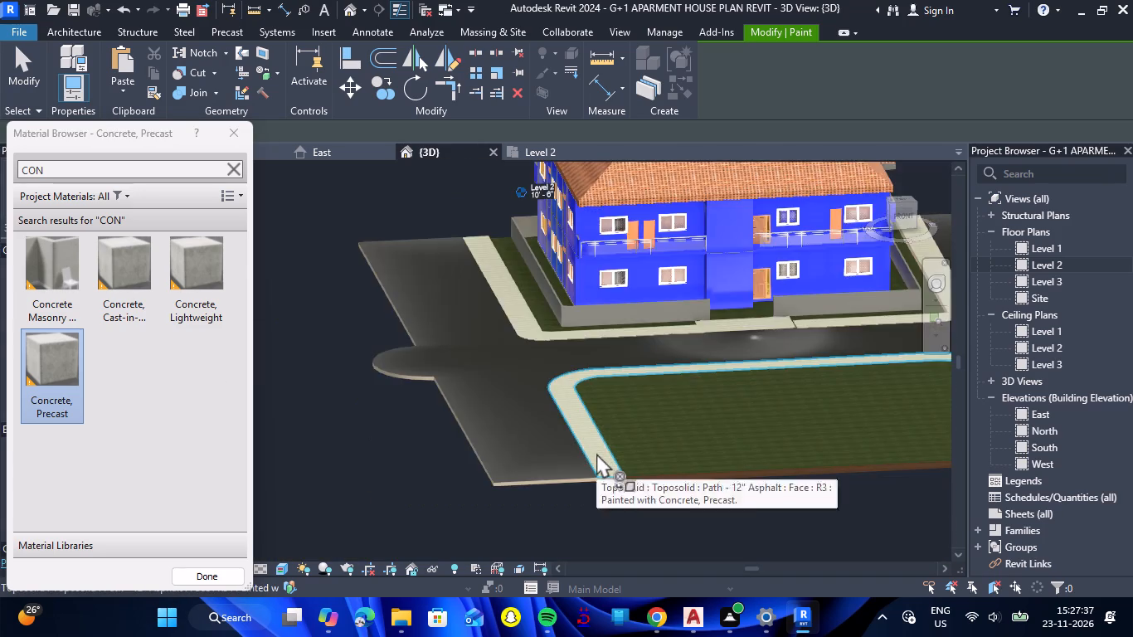
scroll(596, 453, "down", 6)
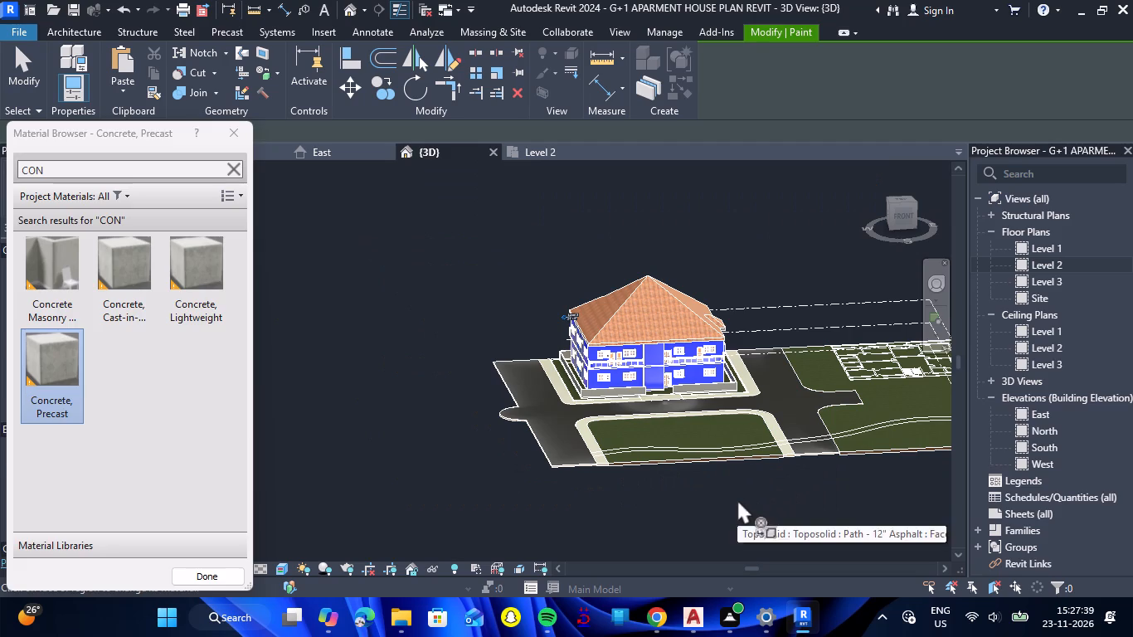
key("Escape")
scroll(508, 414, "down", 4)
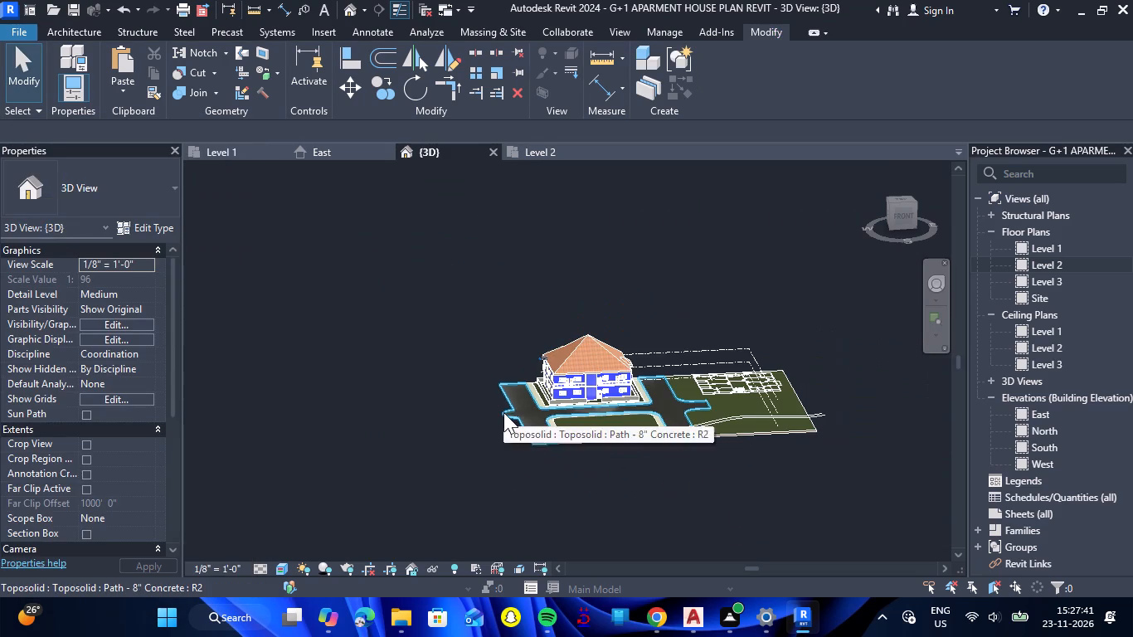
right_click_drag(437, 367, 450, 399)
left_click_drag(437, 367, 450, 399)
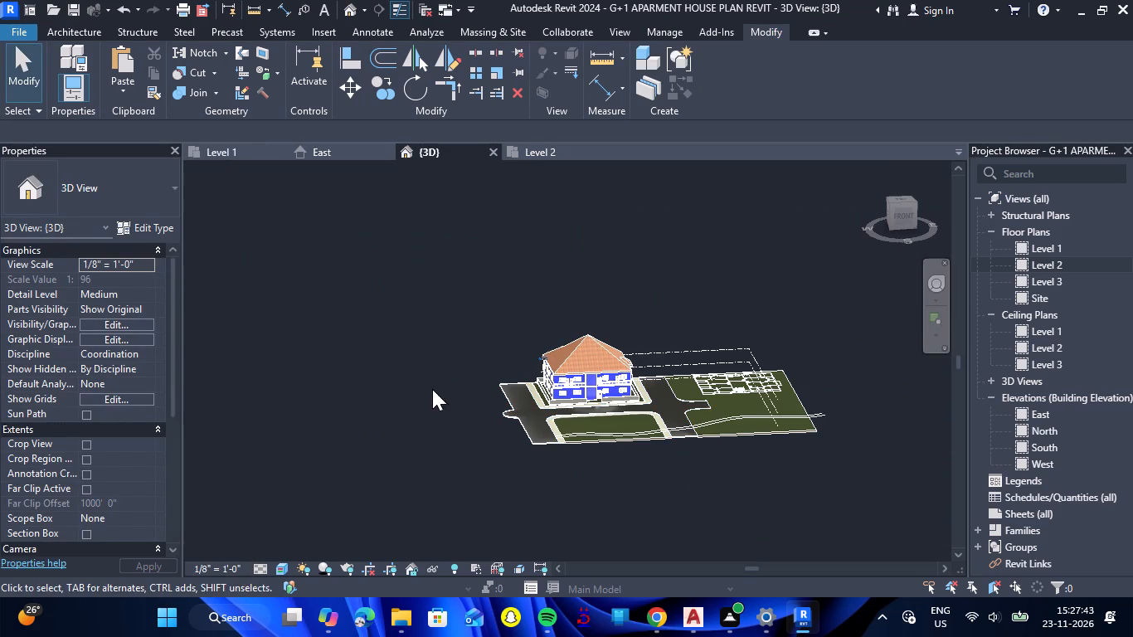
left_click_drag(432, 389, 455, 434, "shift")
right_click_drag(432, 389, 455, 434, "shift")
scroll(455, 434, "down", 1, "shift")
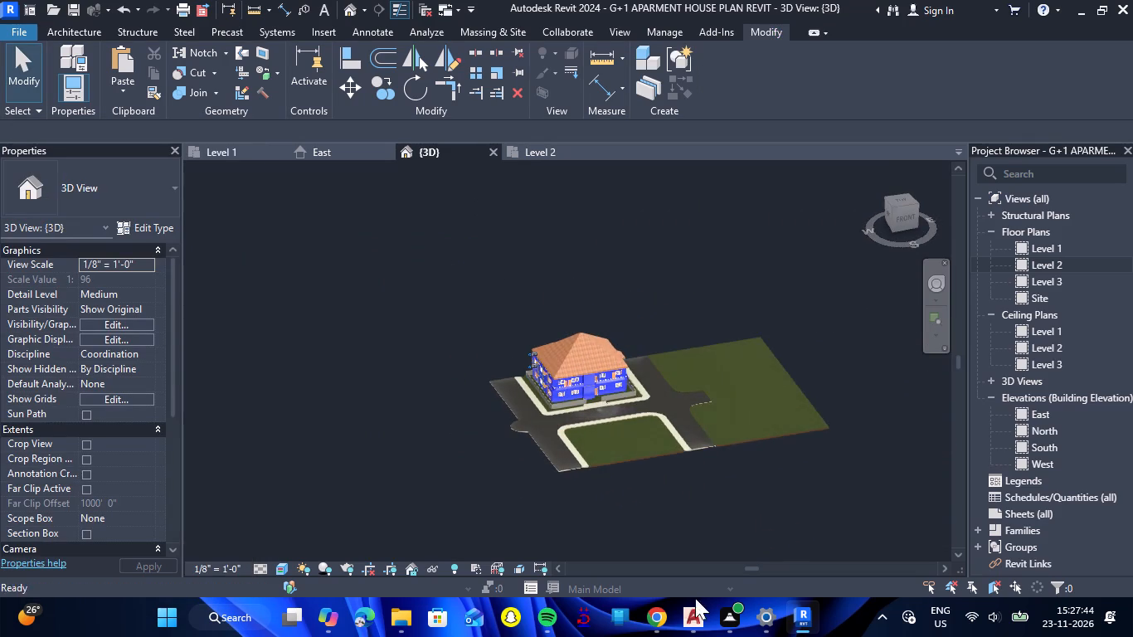
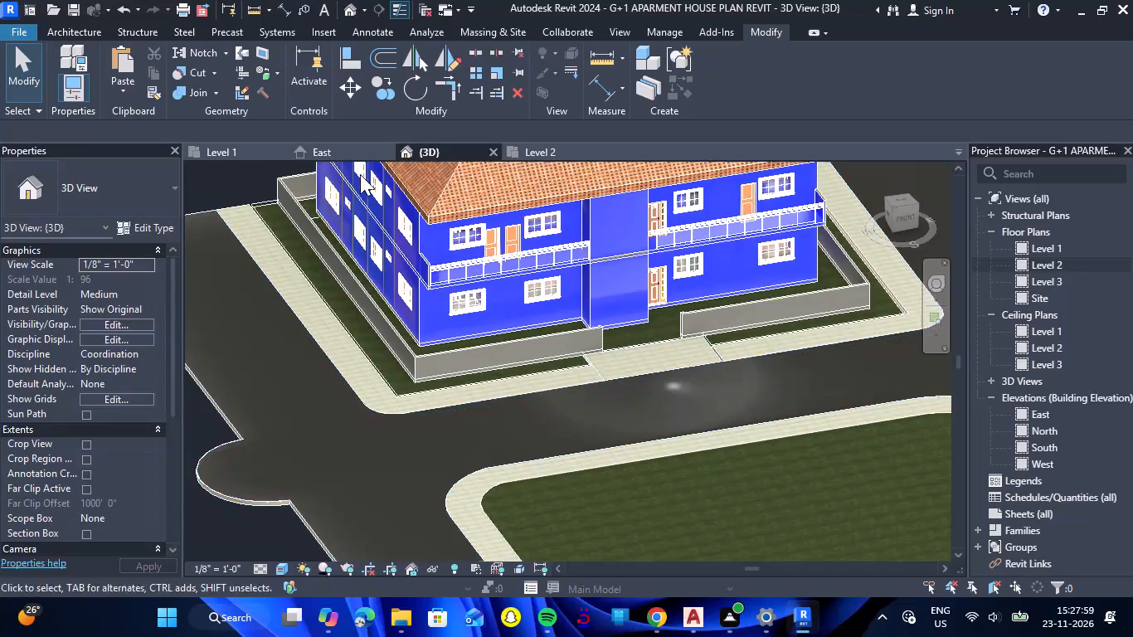
In the Level 1 floor plan, start placing a component and load the M_RPC Tree - Tropical family from the Planting folder.
left_click(228, 153)
scroll(445, 363, "down", 7)
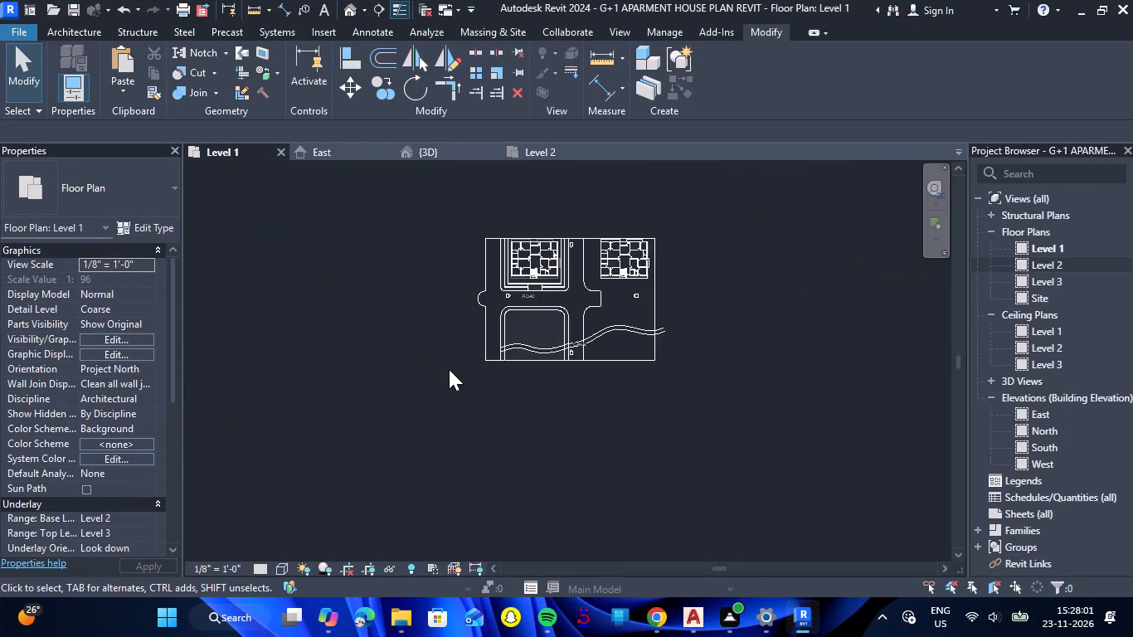
scroll(504, 246, "up", 14)
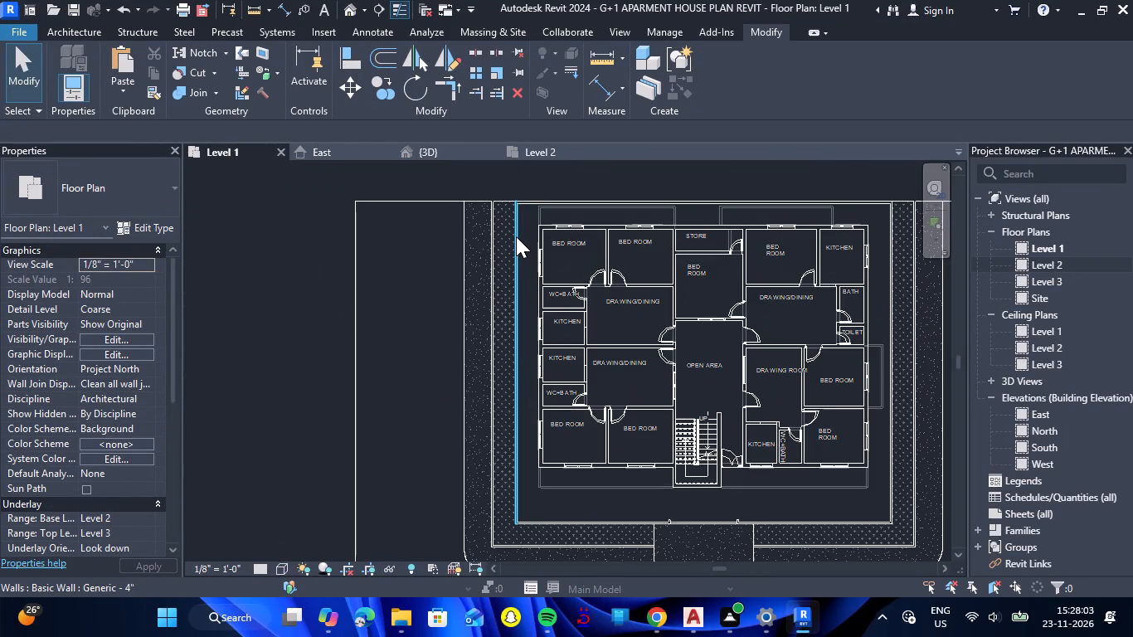
scroll(516, 236, "up", 3)
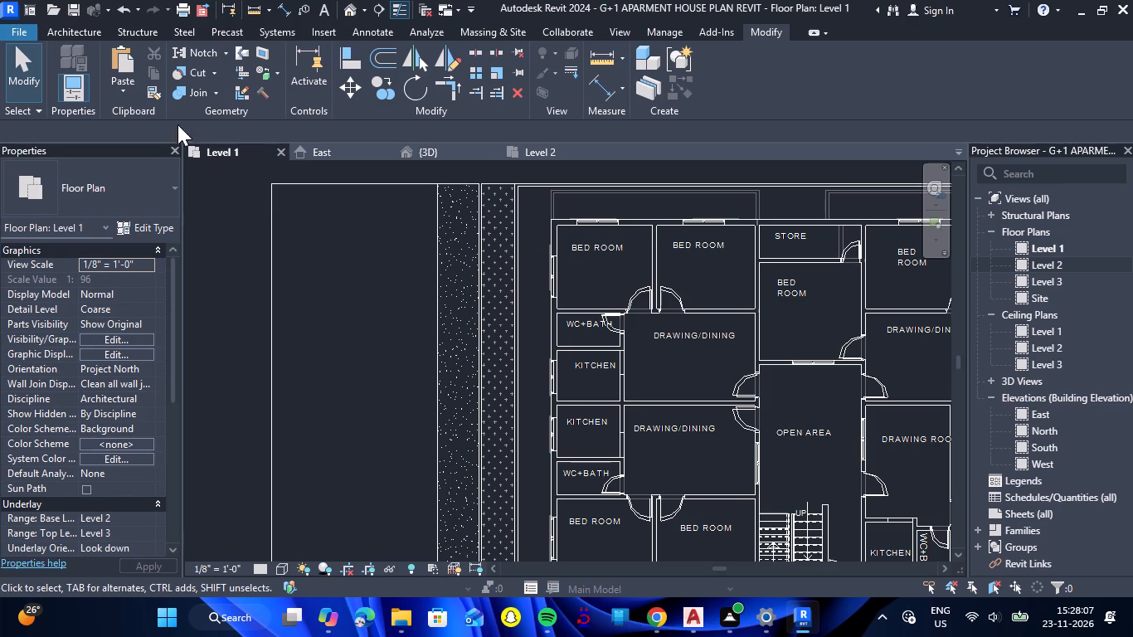
left_click(102, 32)
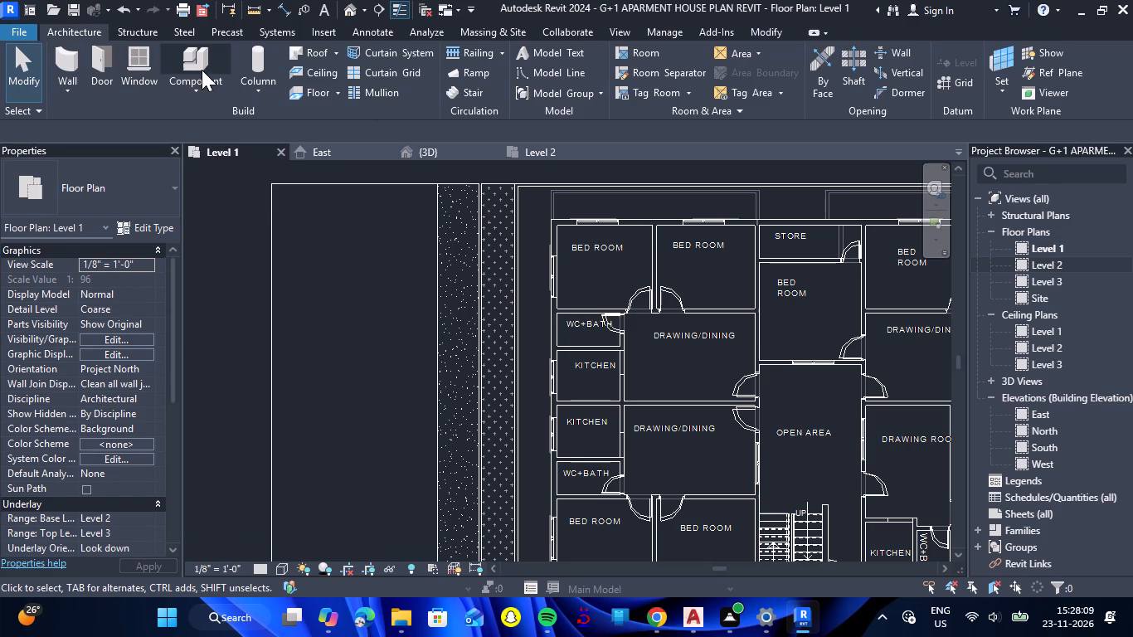
left_click(202, 69)
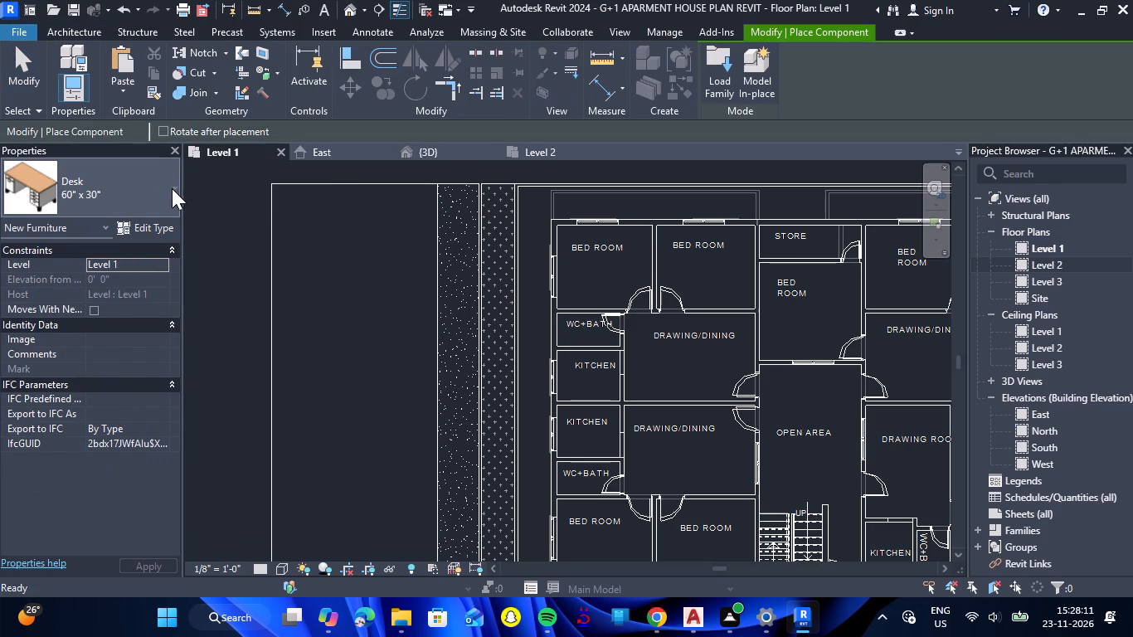
left_click(709, 91)
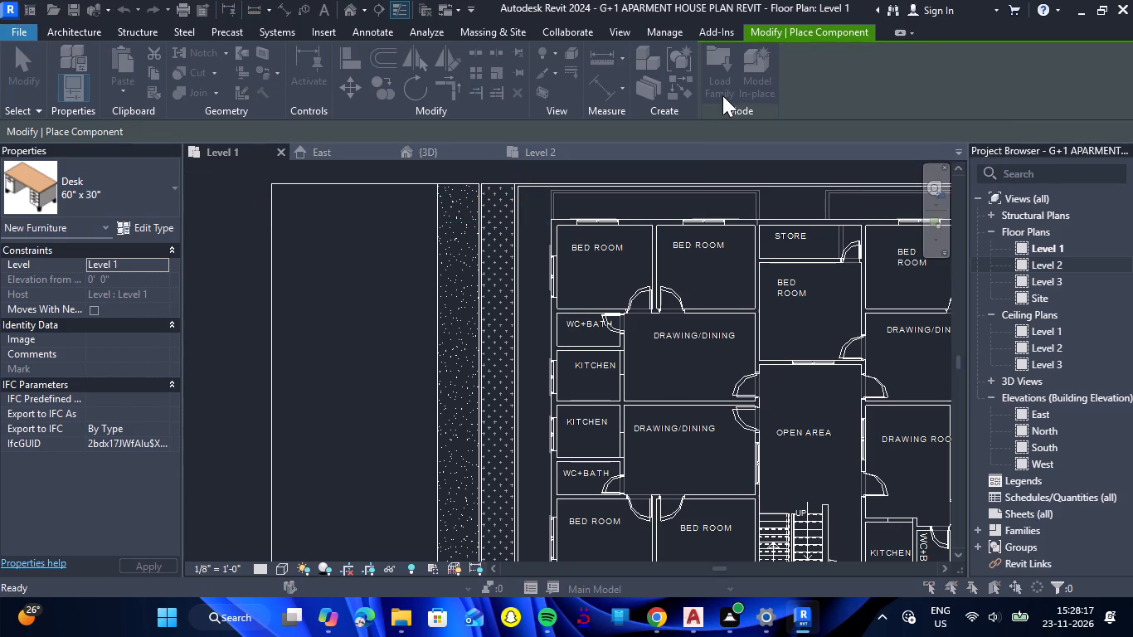
left_click(771, 143)
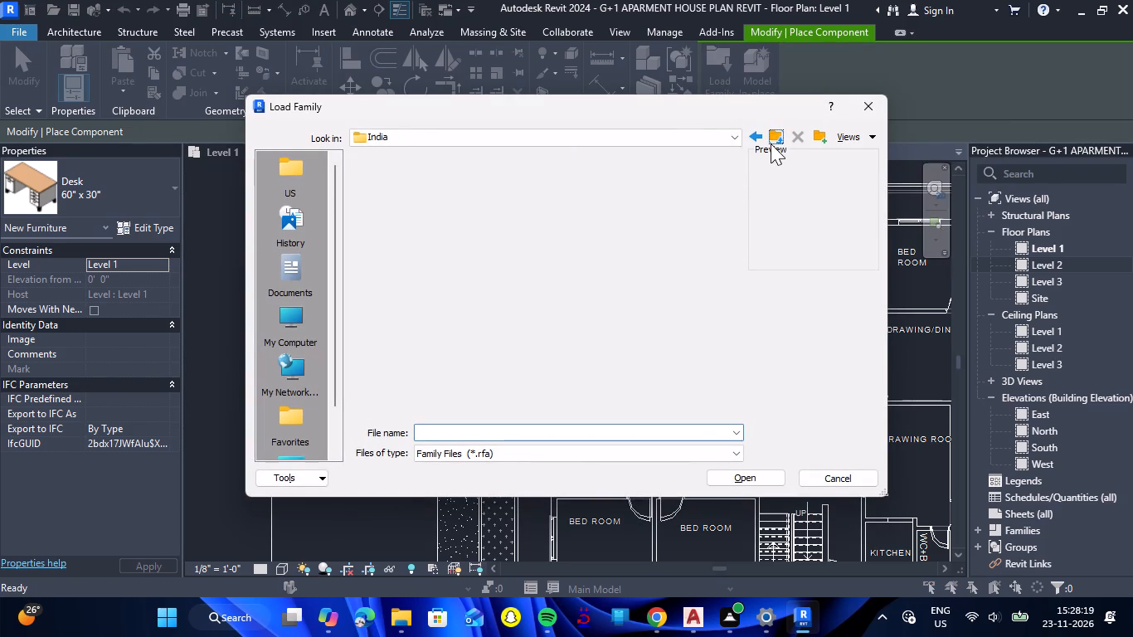
double_click(614, 255)
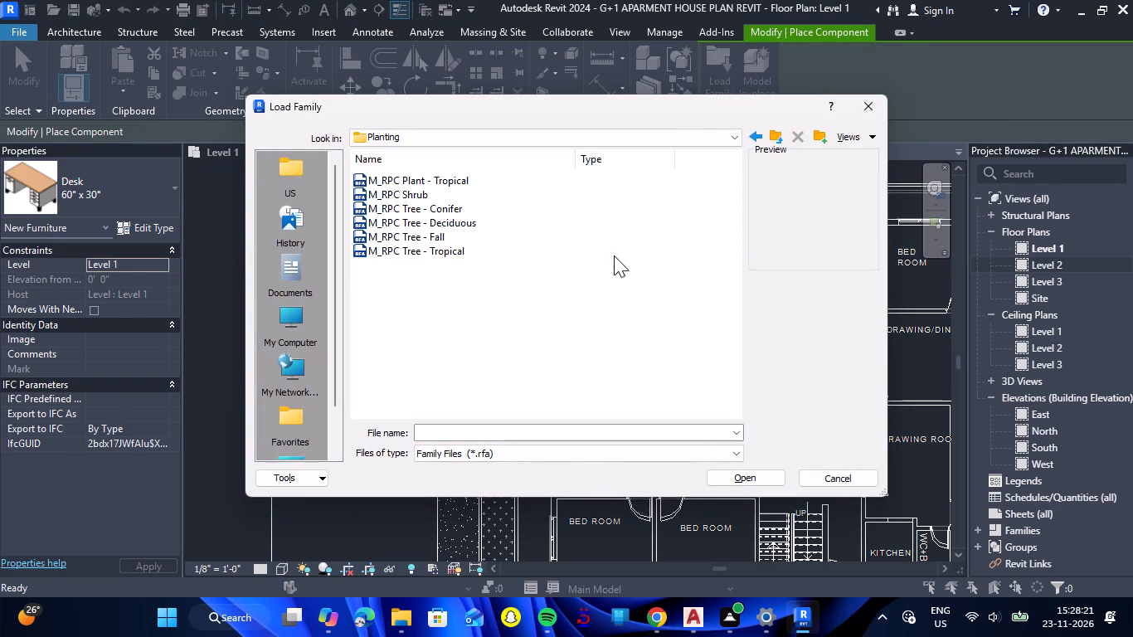
left_click(474, 179)
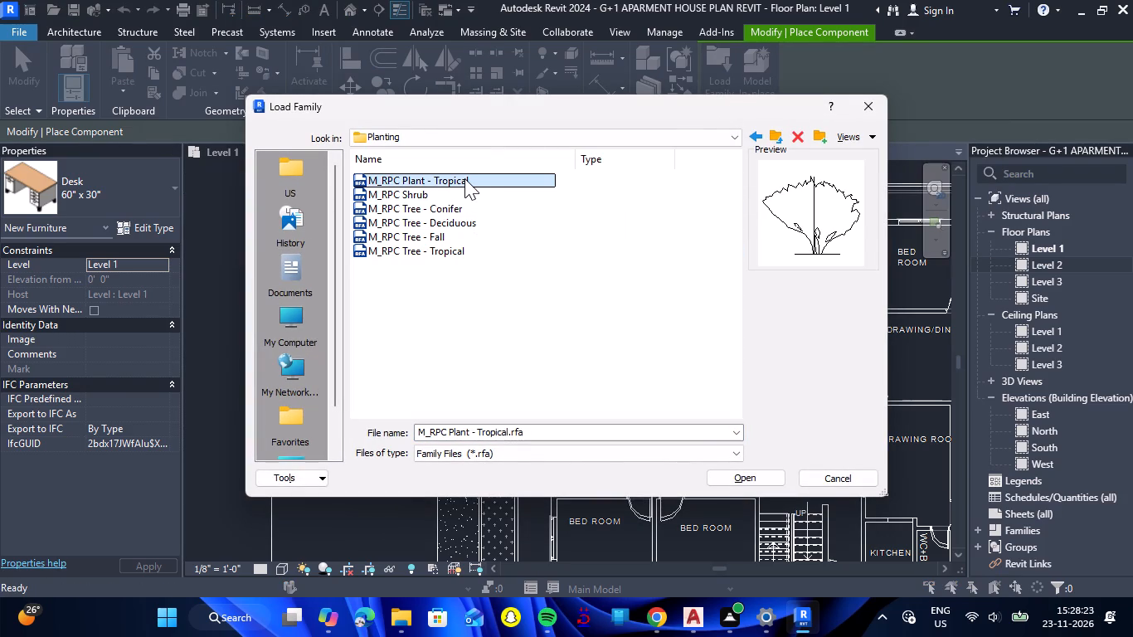
key("Down")
key("Down")
key("Down")
key("Down")
key("Down")
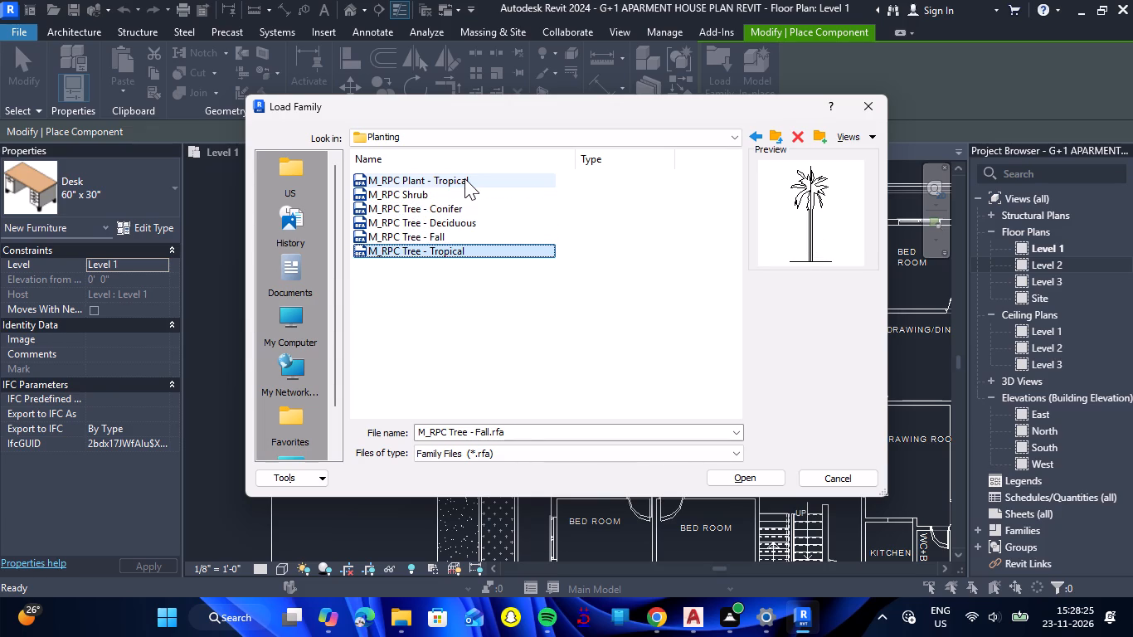
key("Down")
key("Up")
key("Down")
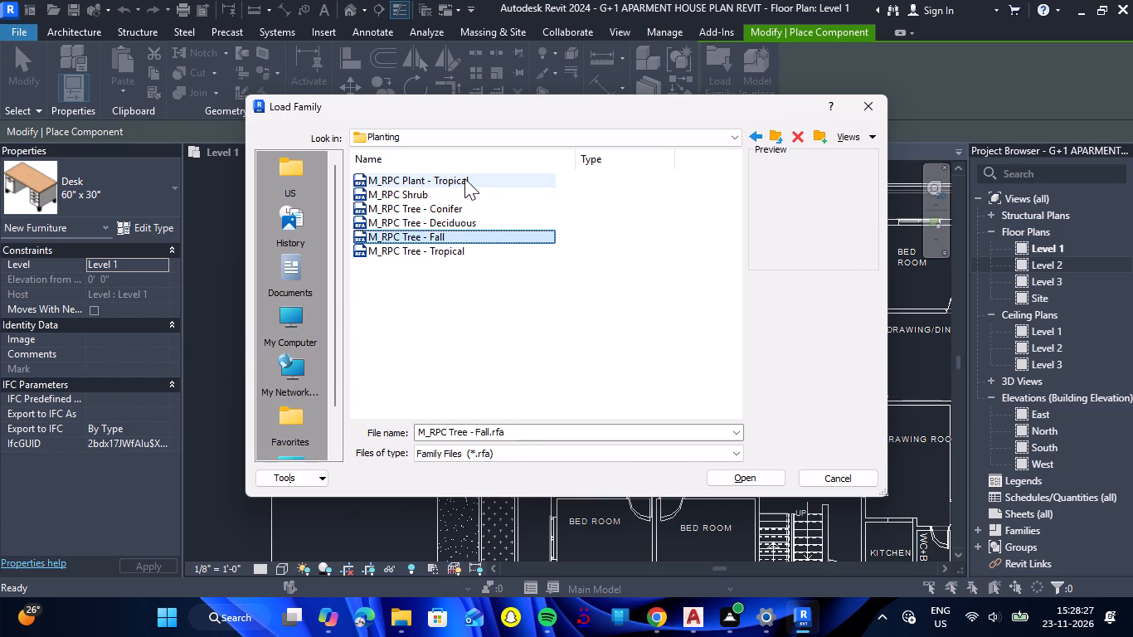
left_click(486, 253)
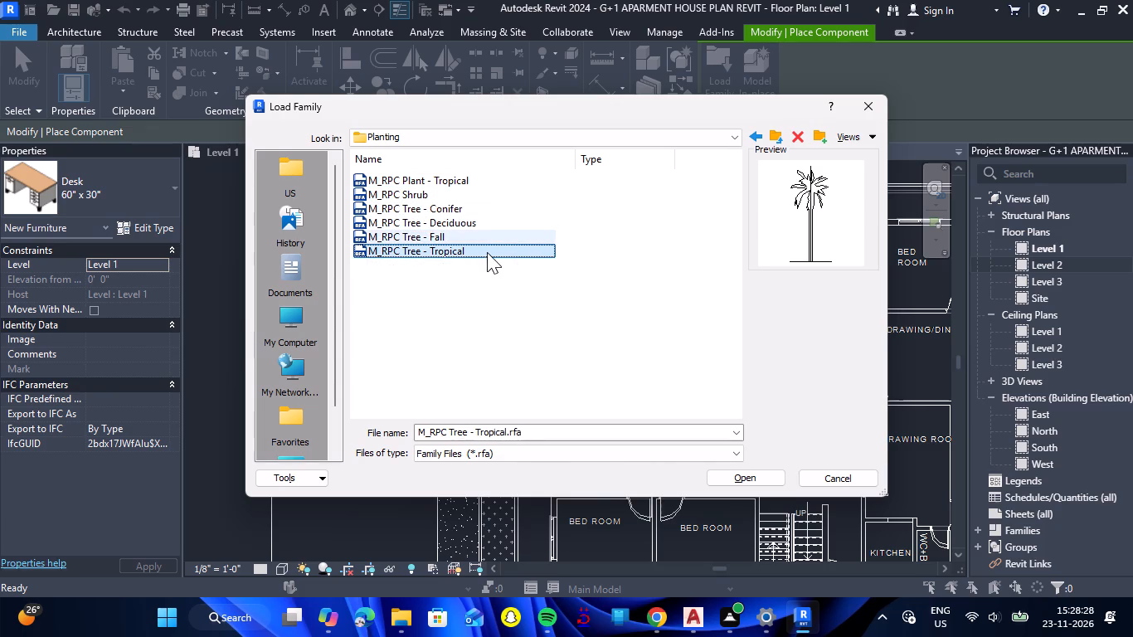
double_click(488, 251)
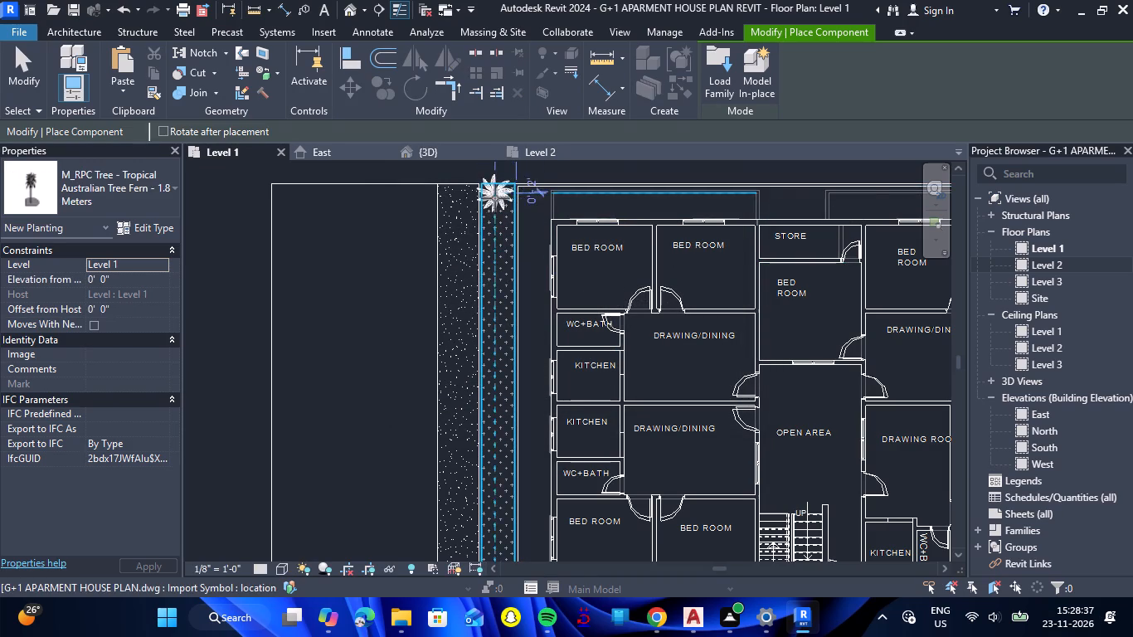
Place seven Australian Tree Fern - 1.8 Meters trees in a spaced row along the planting strip west of the house, from north end to south corner.
scroll(495, 198, "up", 6)
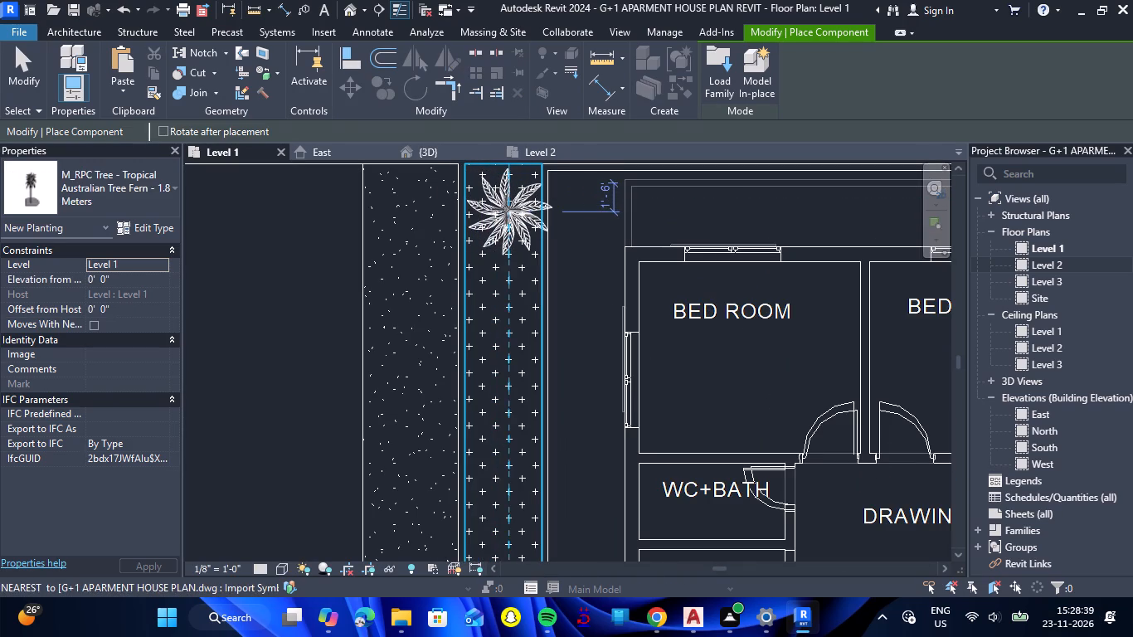
left_click(503, 212)
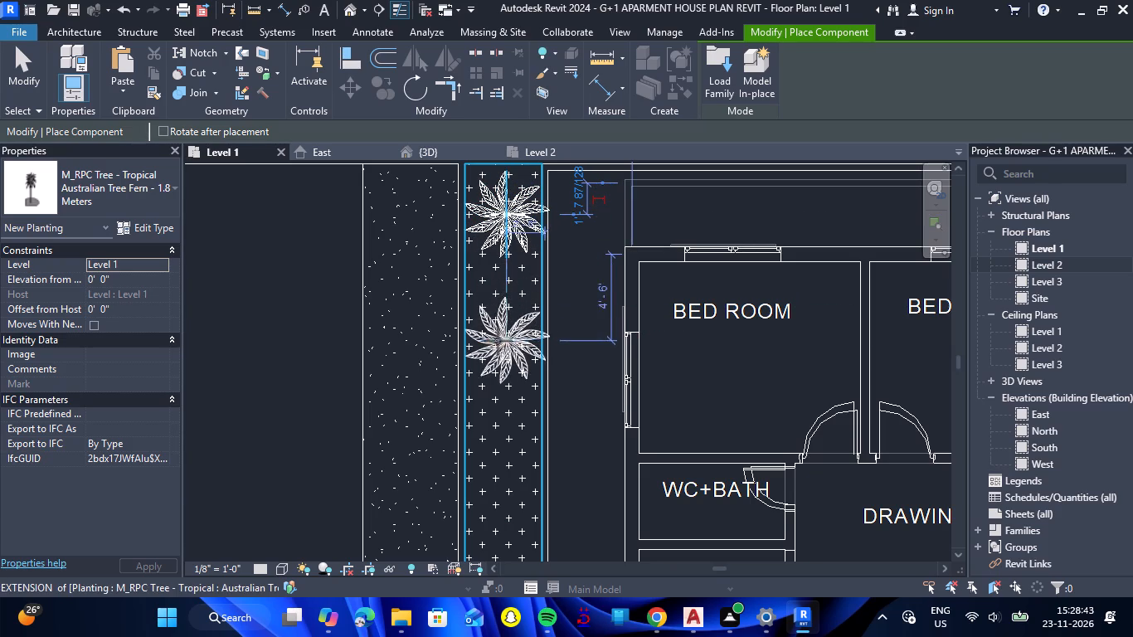
left_click(500, 343)
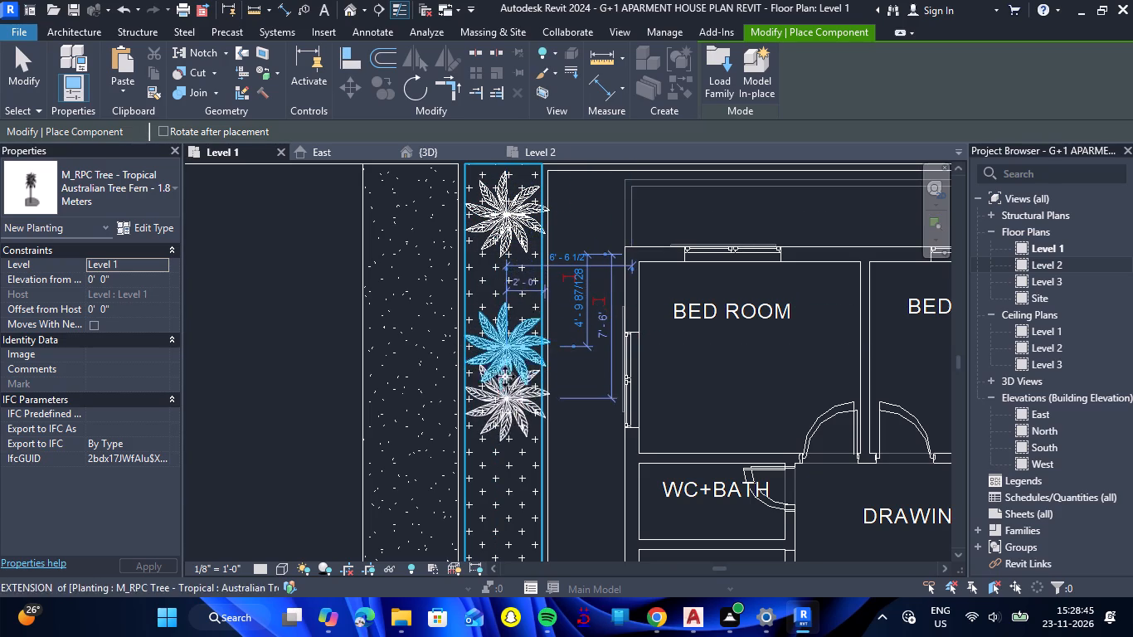
scroll(505, 360, "down", 11)
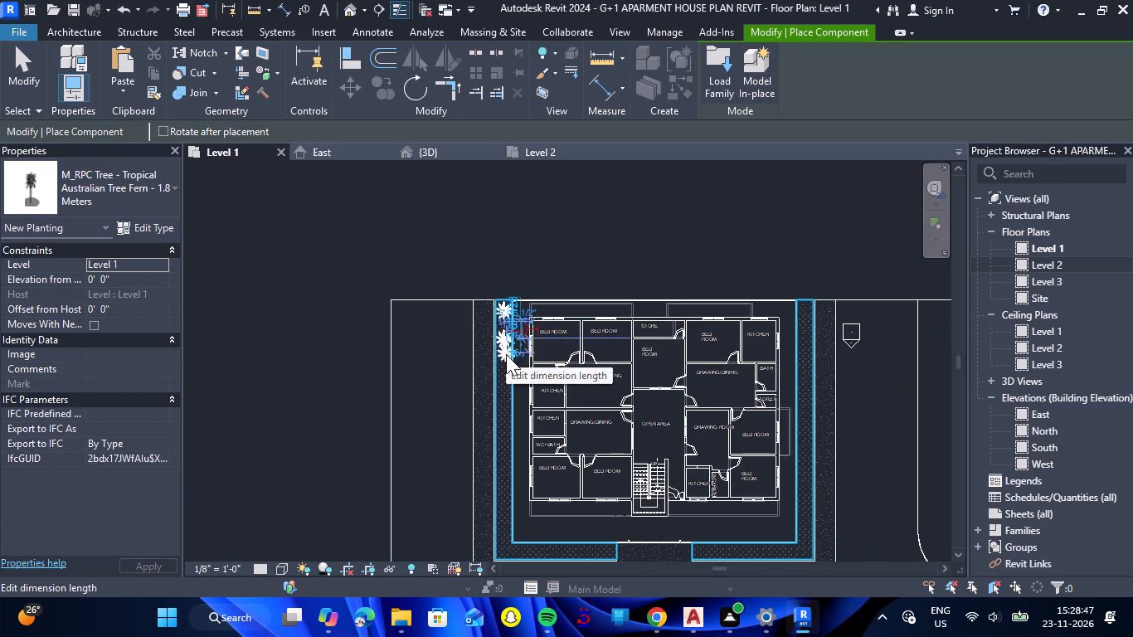
left_click(504, 362)
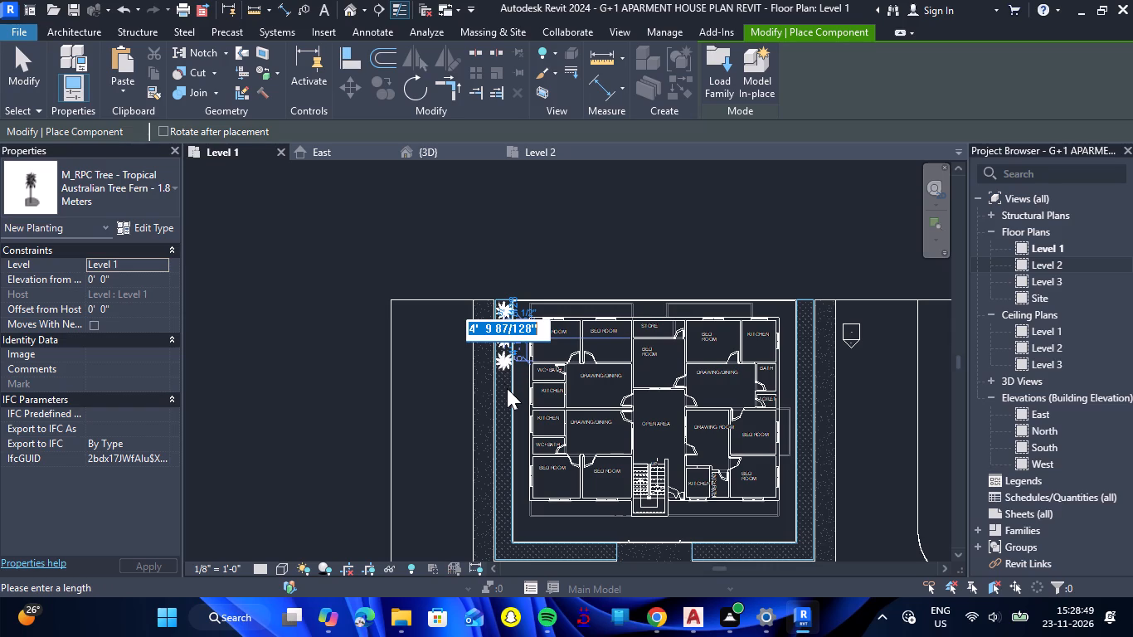
key("Return")
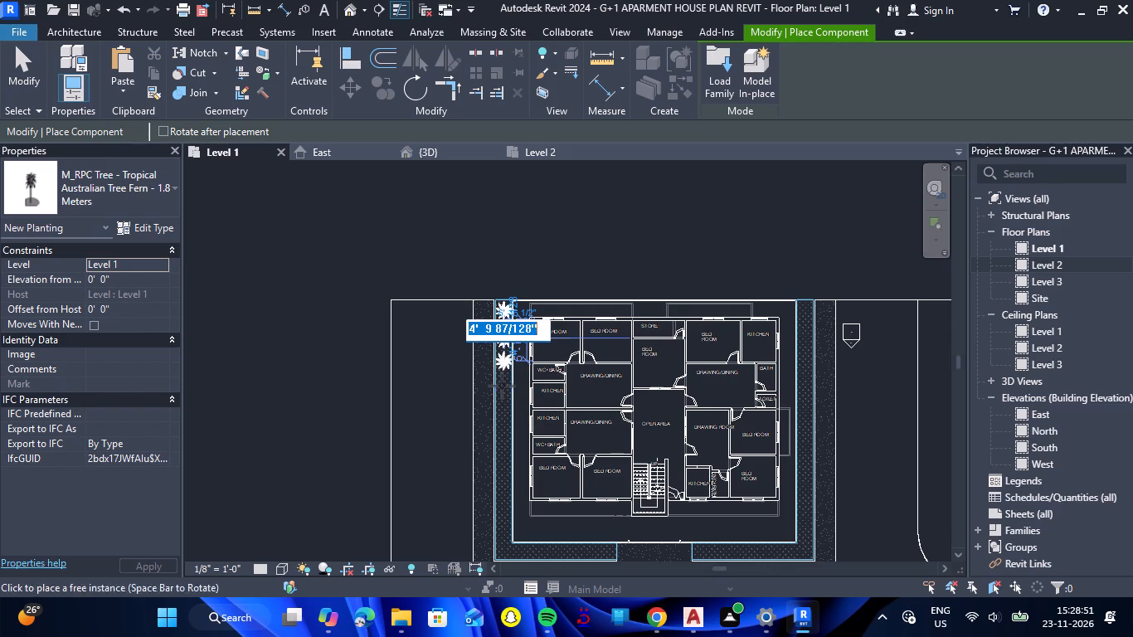
left_click(502, 386)
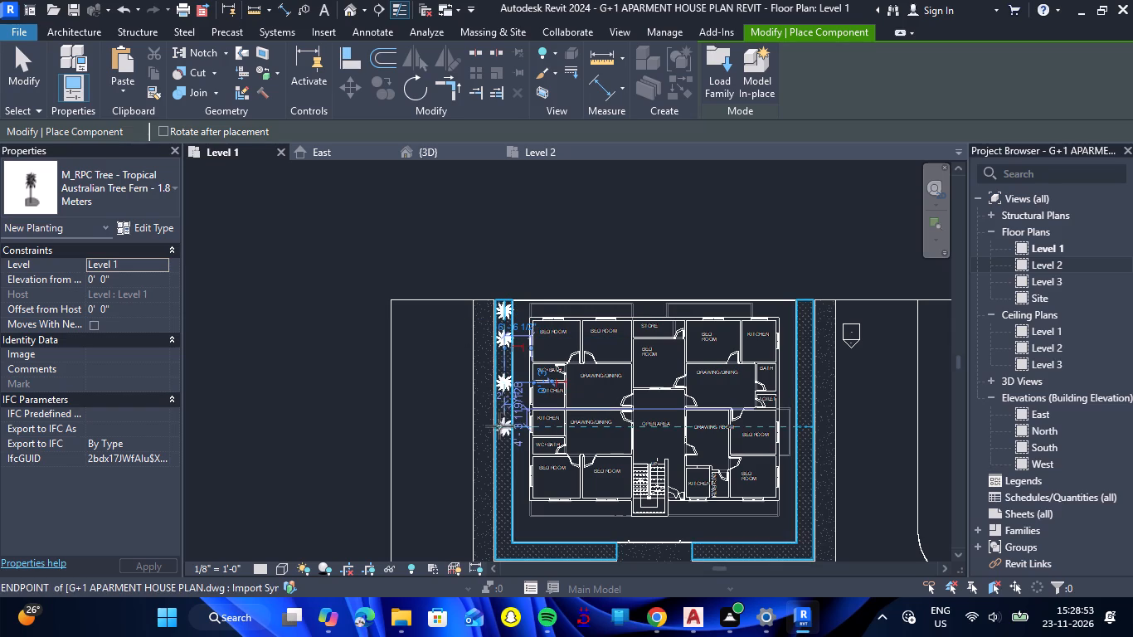
left_click(502, 422)
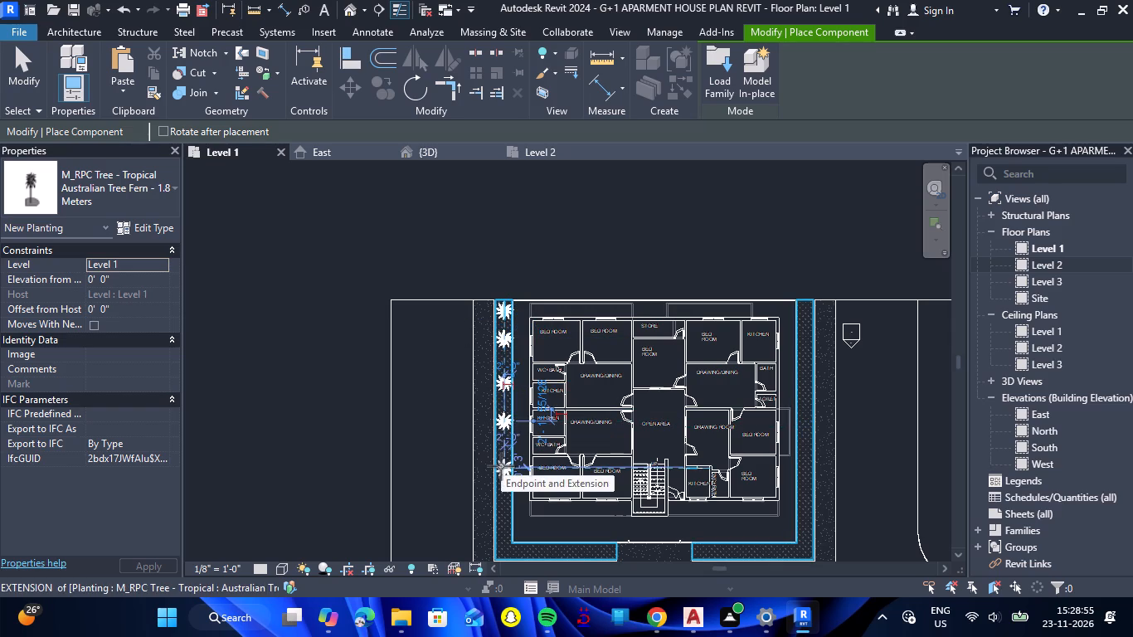
left_click(501, 466)
left_click(503, 509)
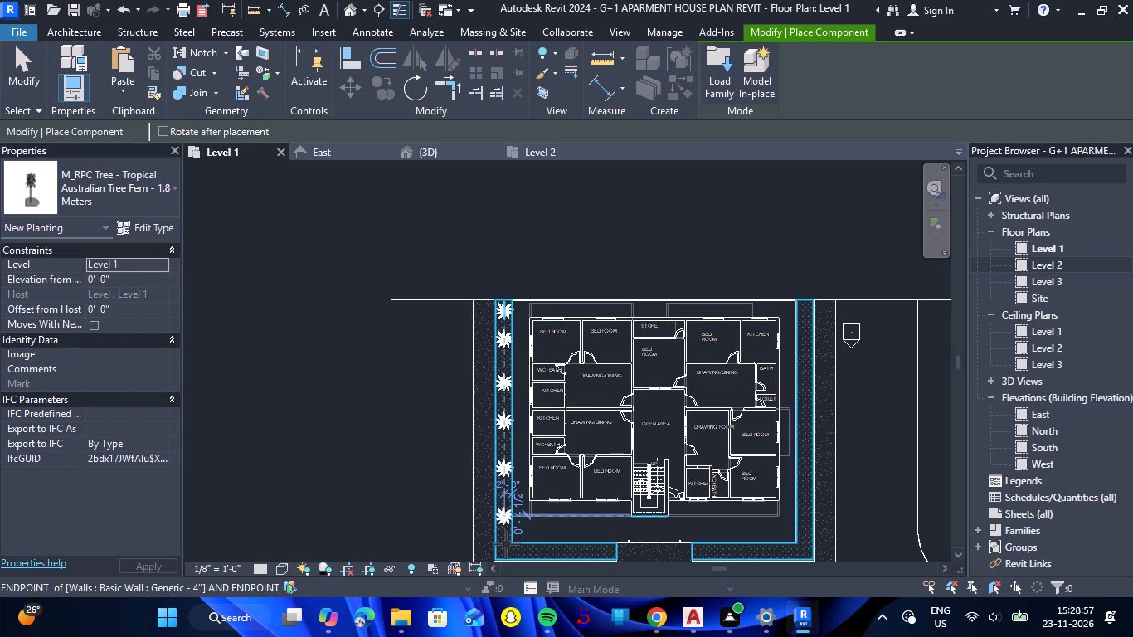
left_click(503, 551)
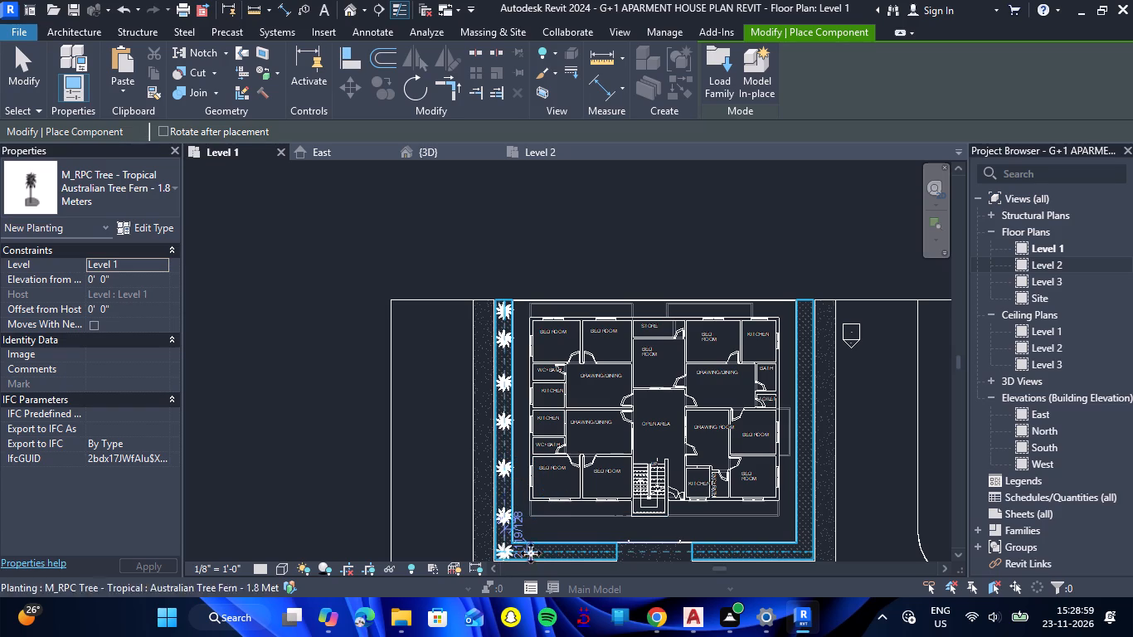
Place Australian Tree Fern - 1.8 Meters trees along the south planting strip, two on each side of the entrance path.
left_click(543, 549)
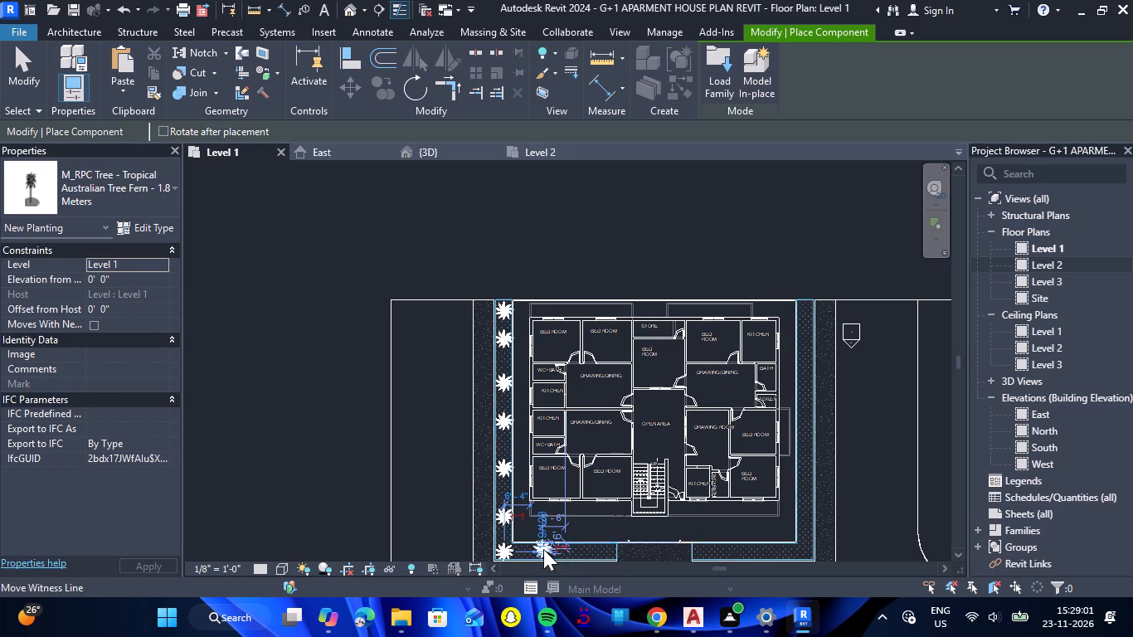
left_click(540, 552)
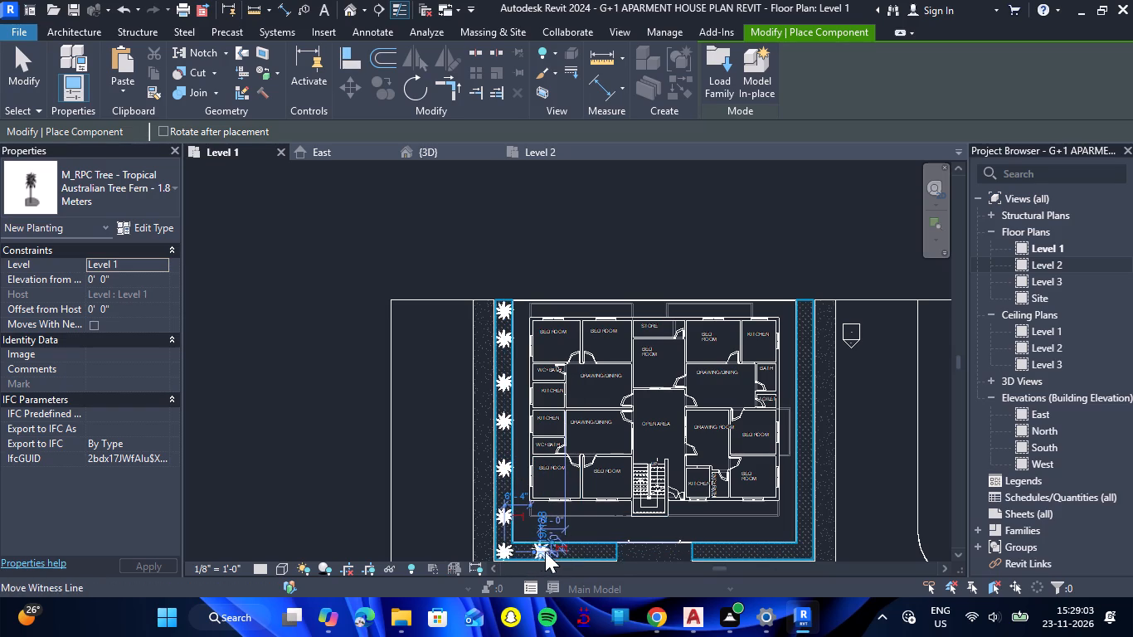
left_click(586, 555)
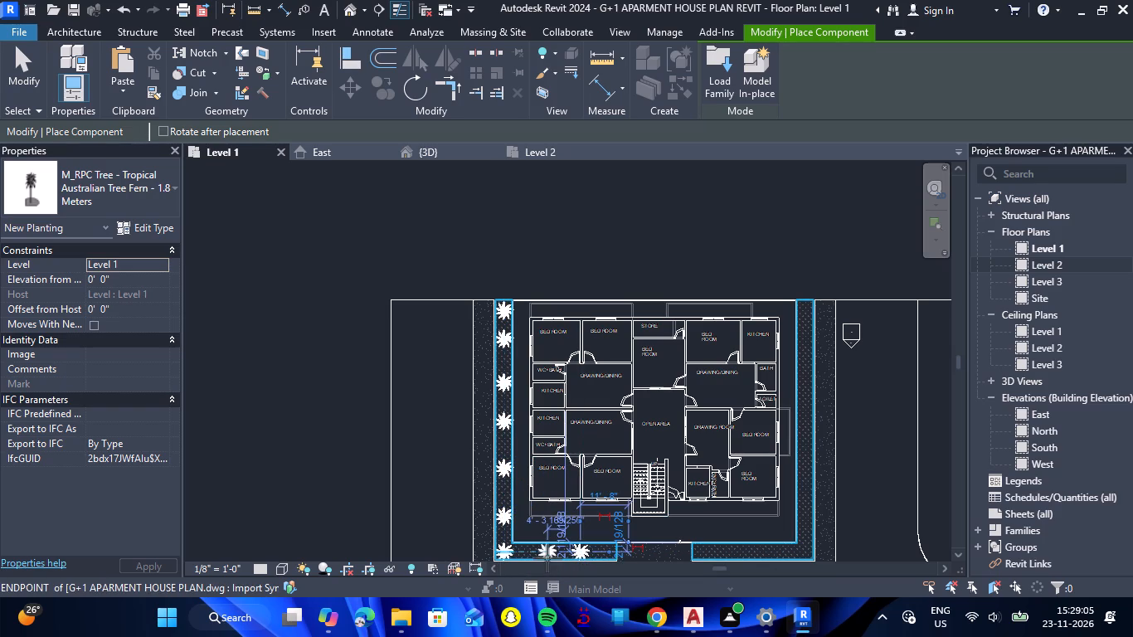
left_click(544, 557)
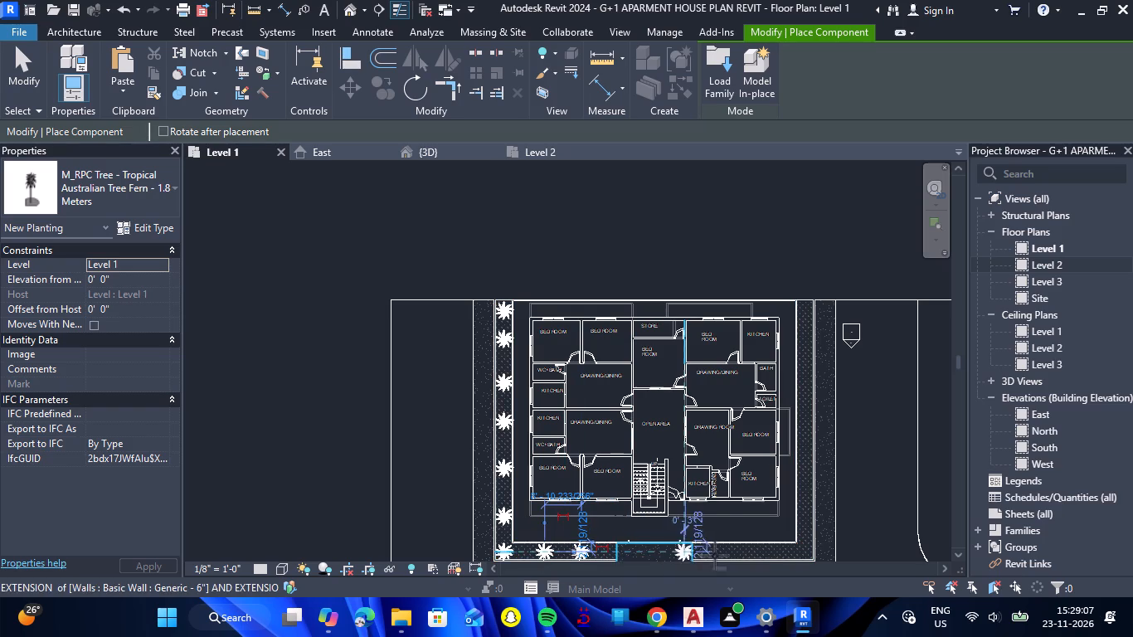
left_click(710, 556)
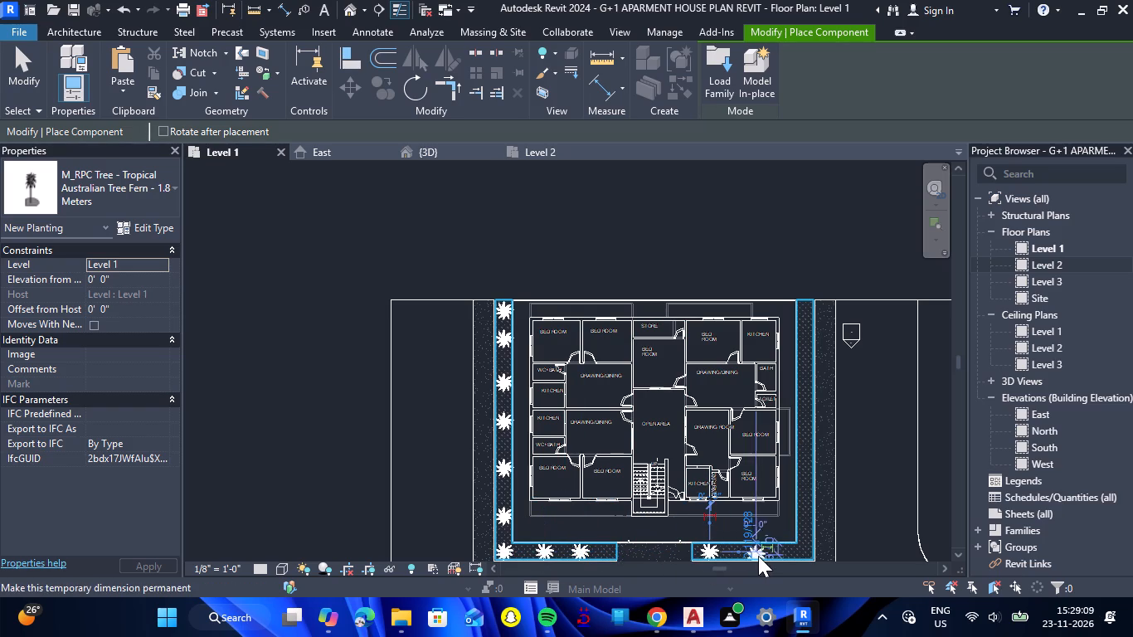
left_click(761, 554)
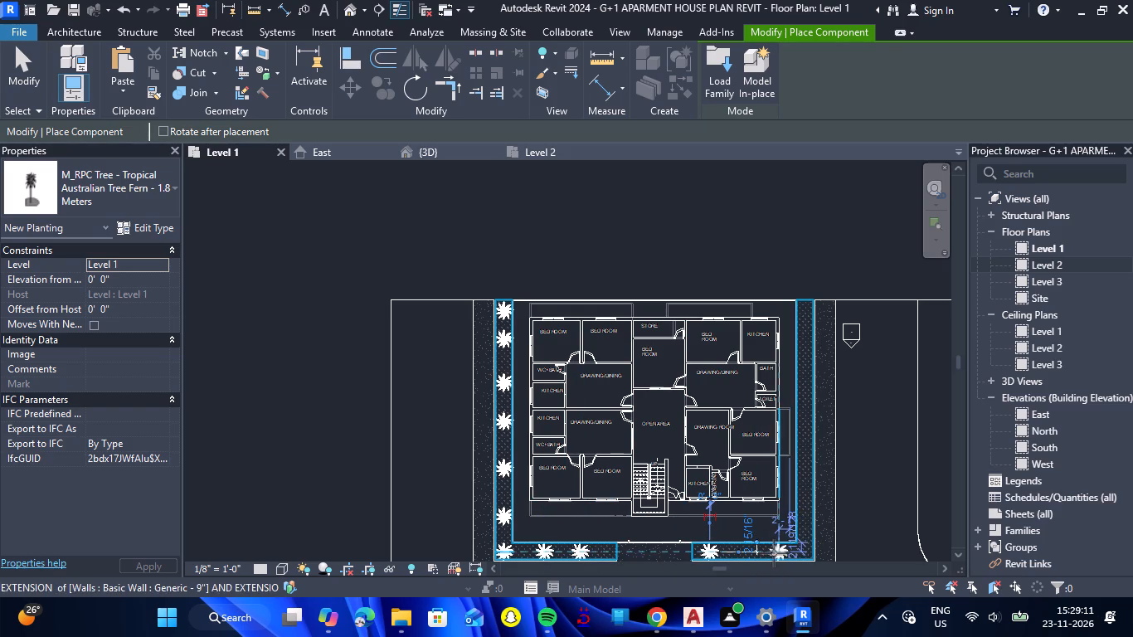
left_click(767, 553)
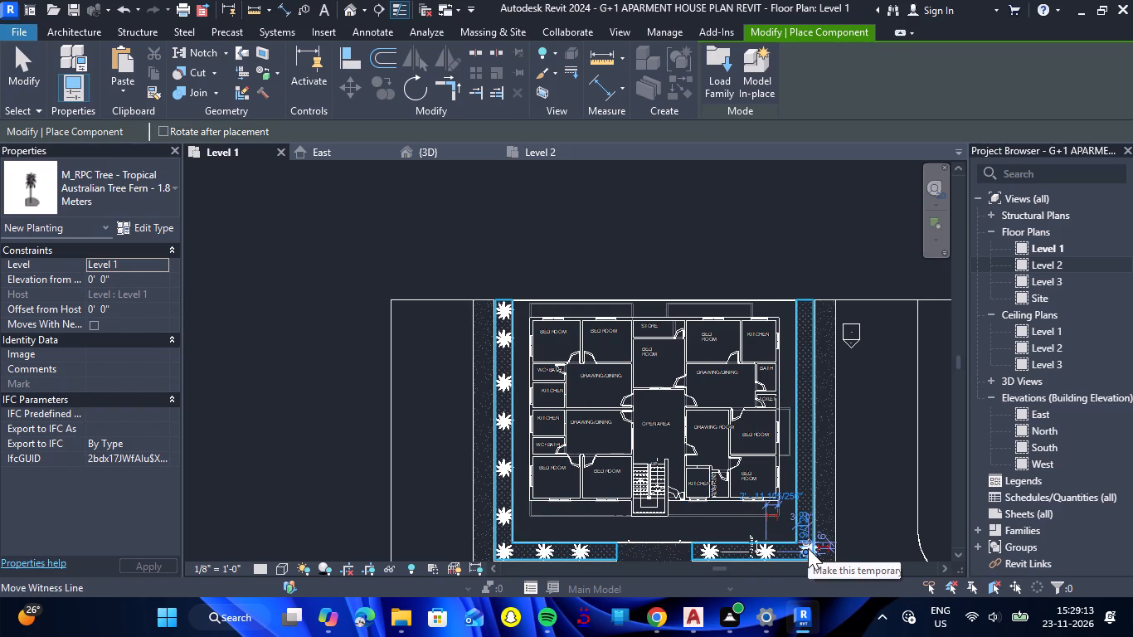
left_click(806, 547)
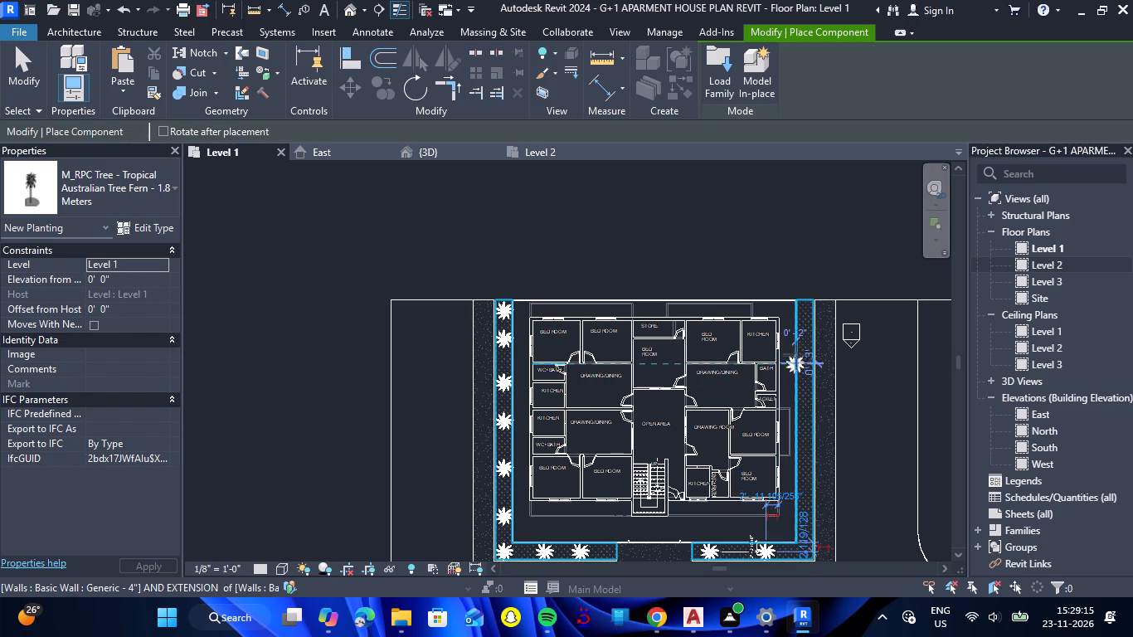
Place nine Australian Tree Fern - 1.8 Meters trees in a row along the planting strip east of the house, from north to south, and finish placing.
left_click(805, 318)
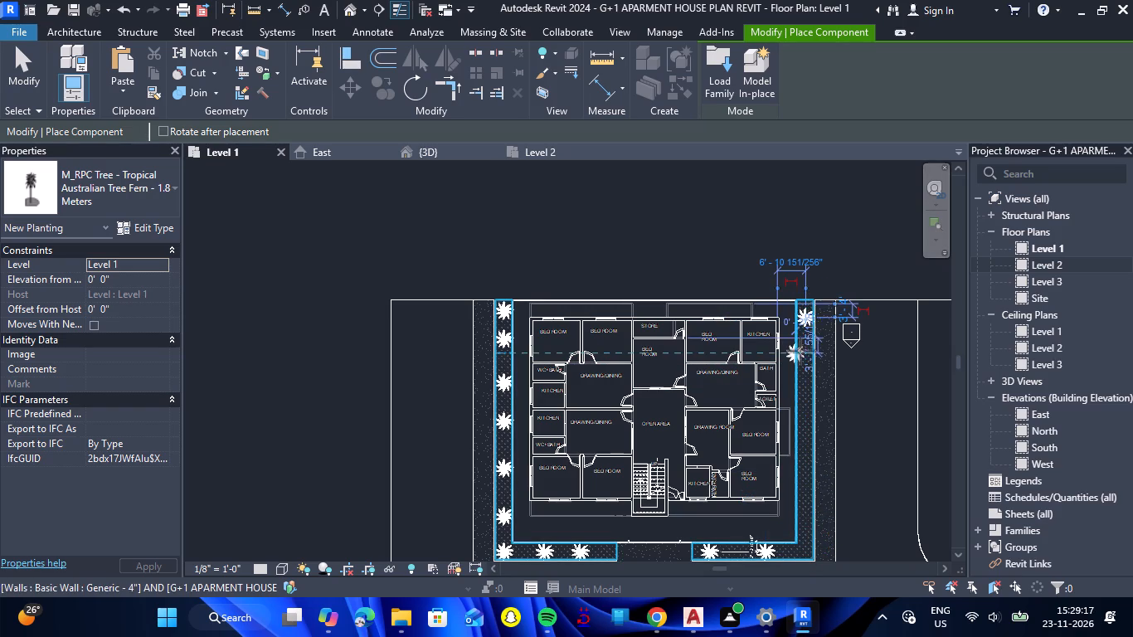
left_click(805, 346)
left_click(808, 372)
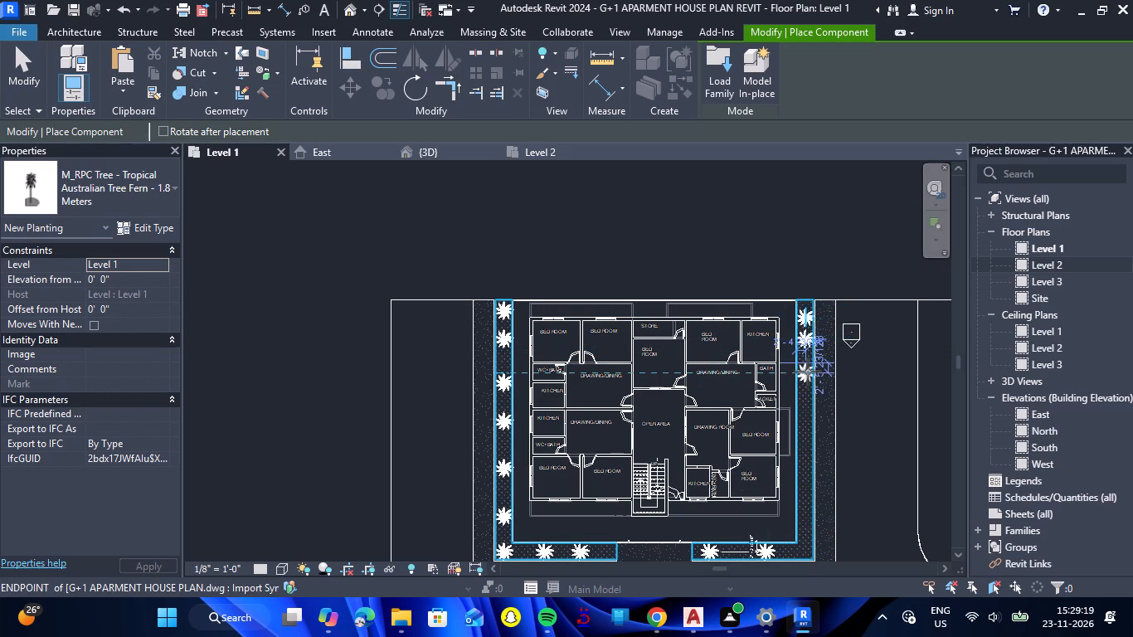
left_click(809, 399)
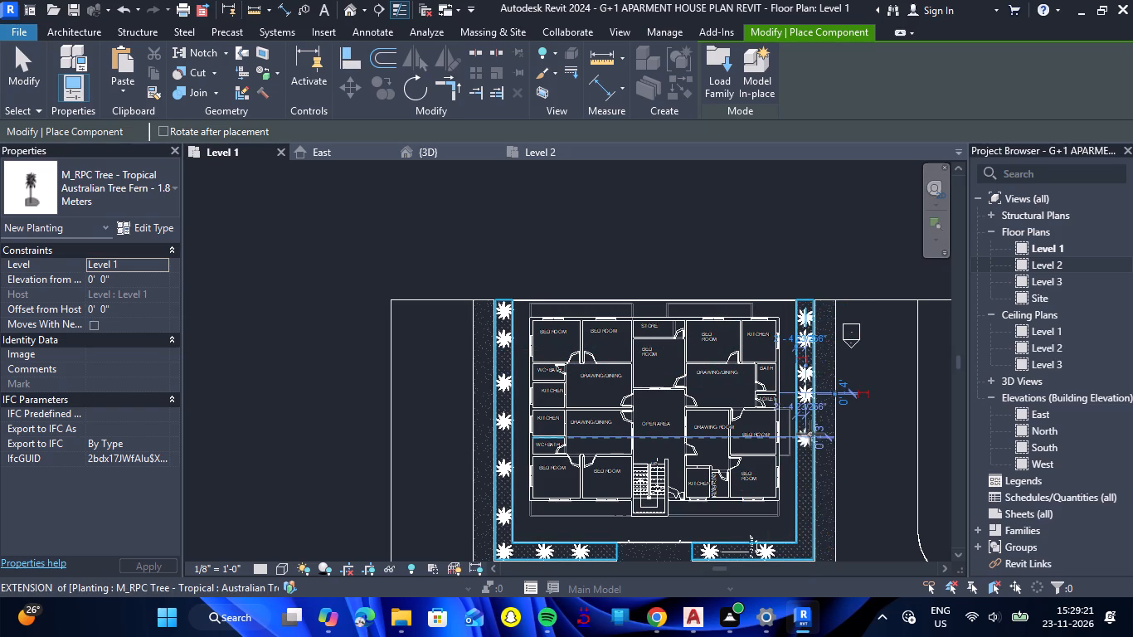
left_click(806, 426)
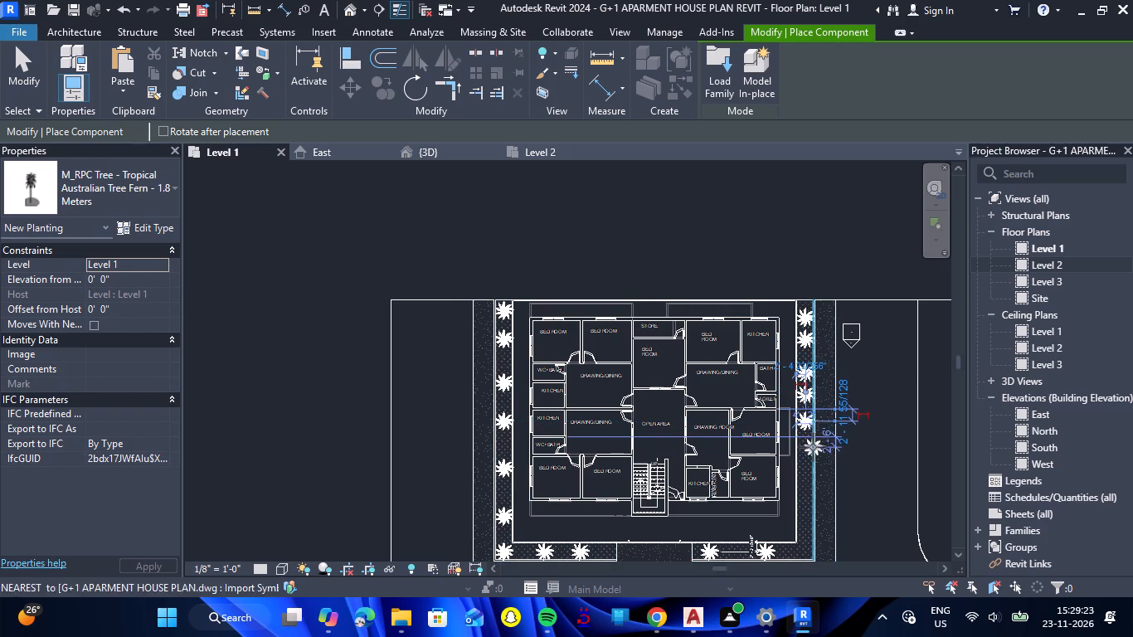
left_click(806, 450)
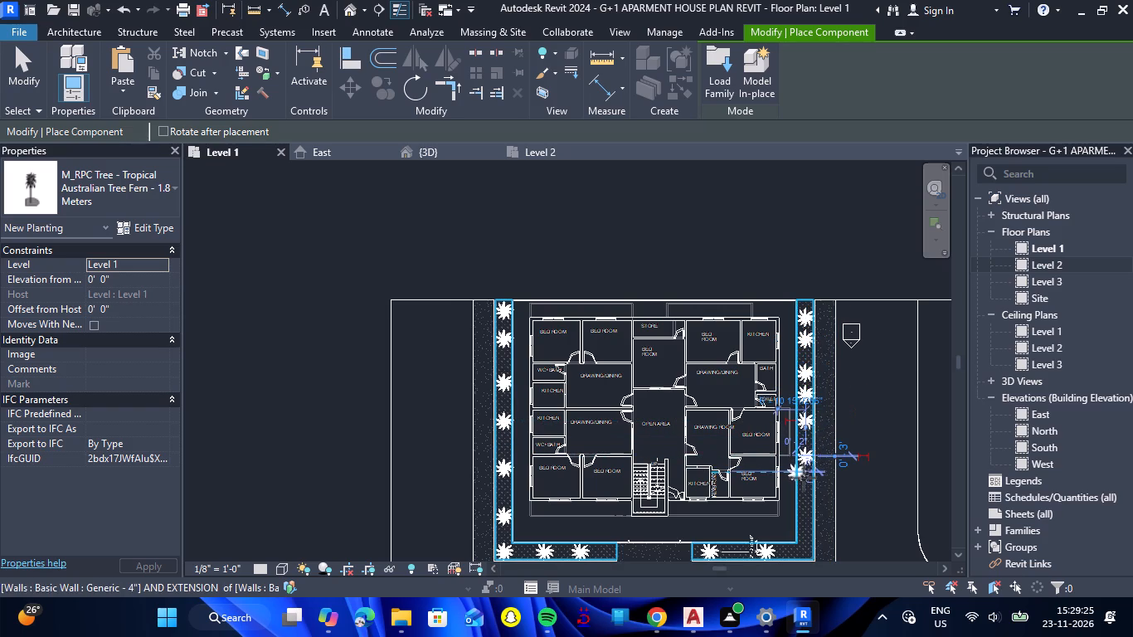
left_click(805, 481)
left_click(809, 508)
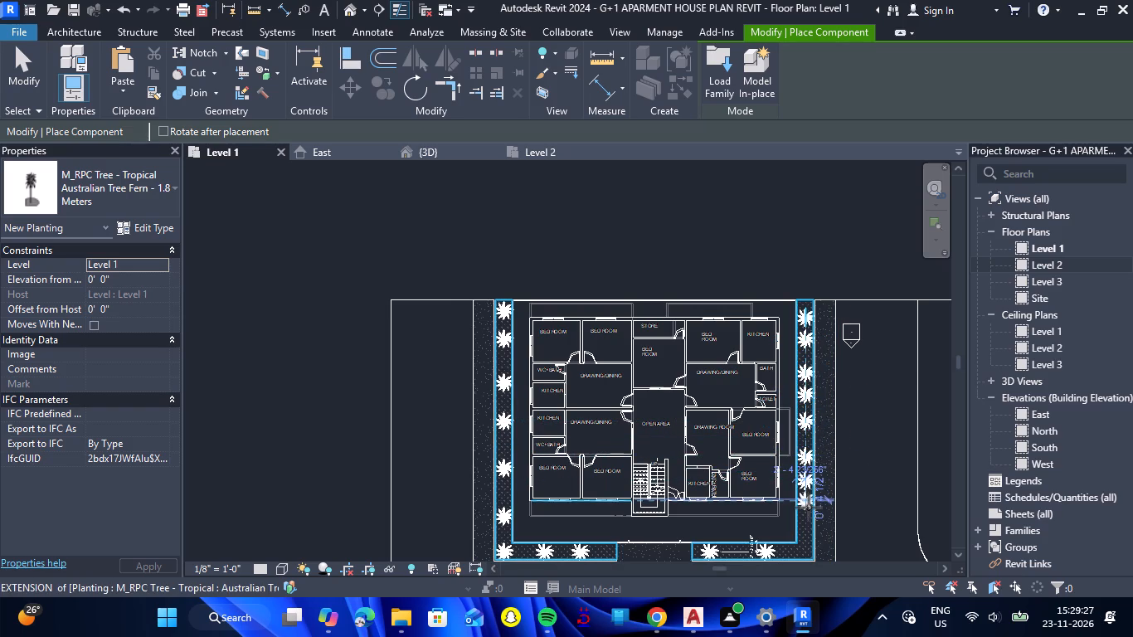
left_click(807, 537)
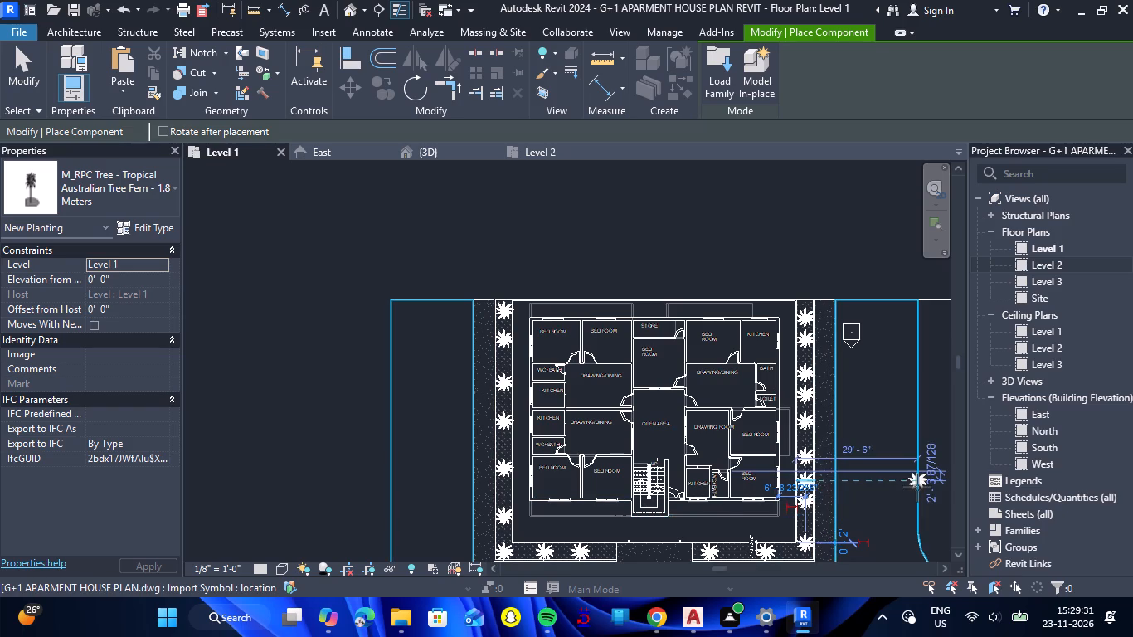
key("Escape")
key("Escape")
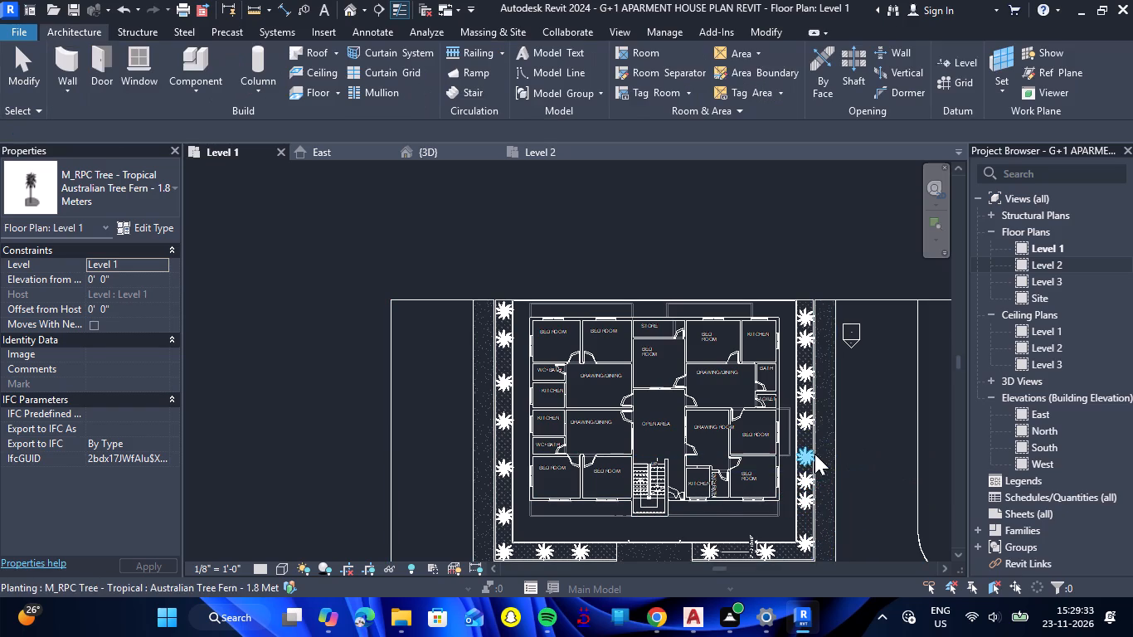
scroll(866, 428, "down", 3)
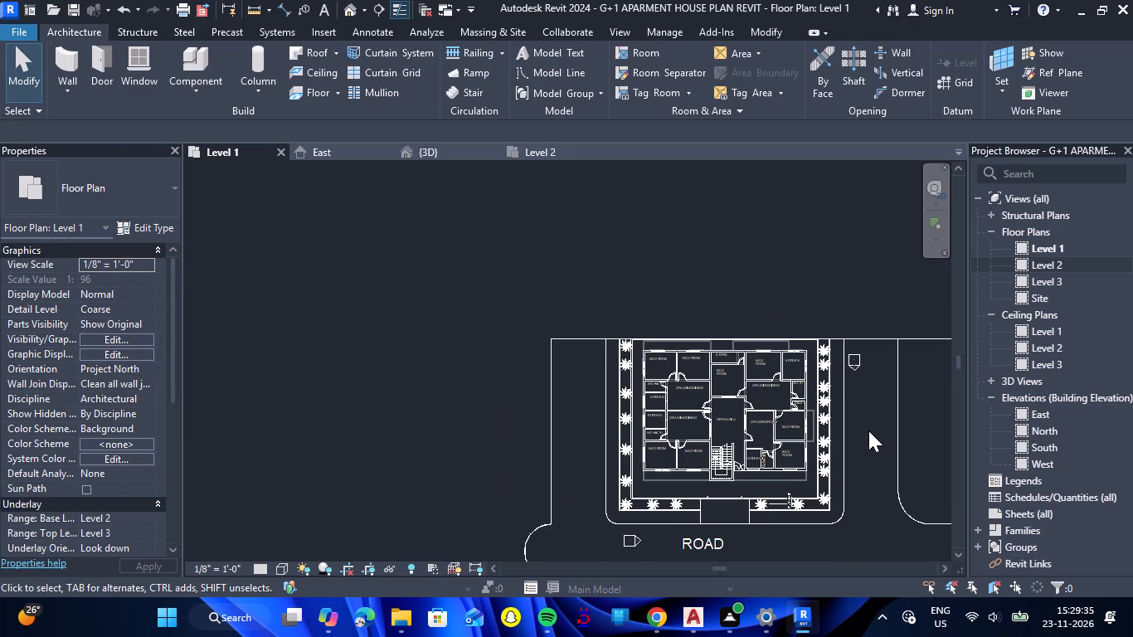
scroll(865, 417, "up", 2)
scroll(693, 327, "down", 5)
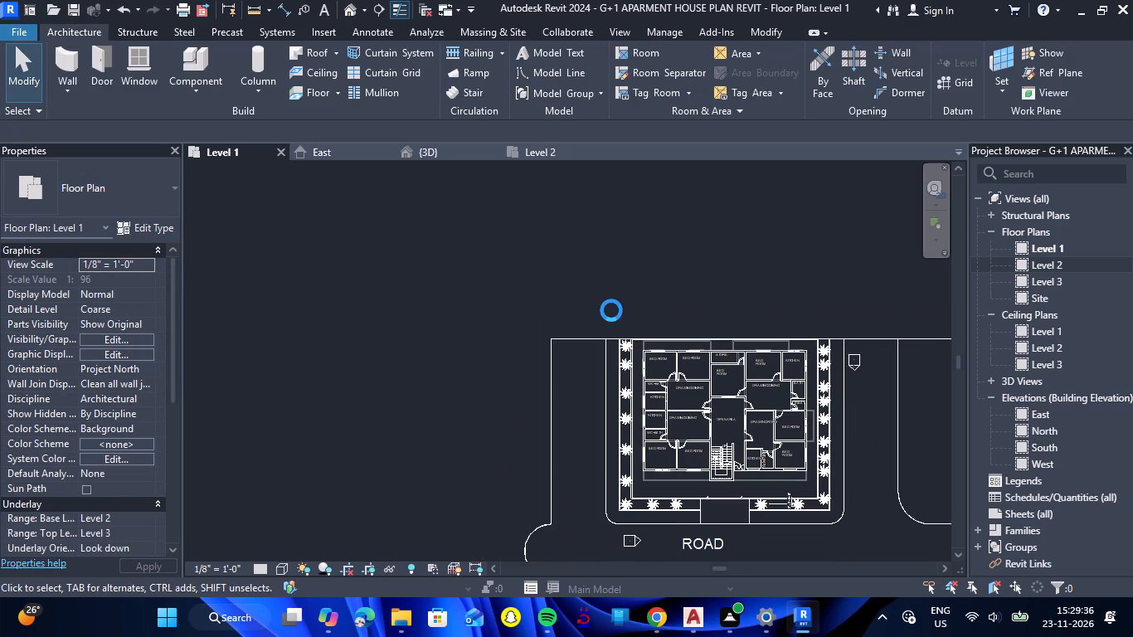
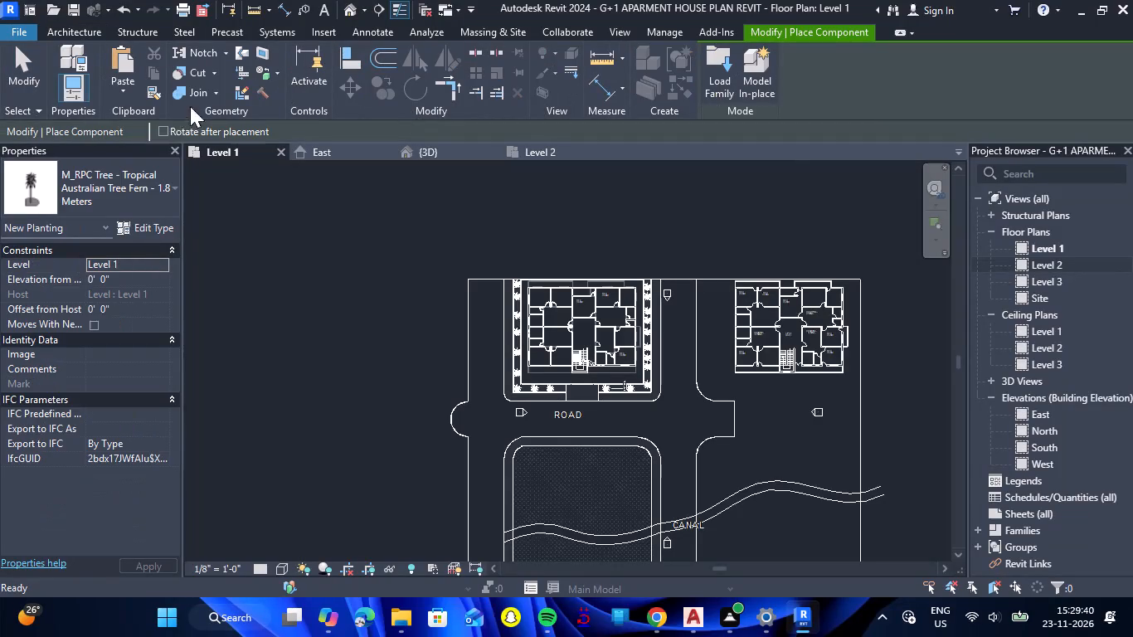
Load the M_RPC Plant - Tropical family for component placement.
left_click(716, 66)
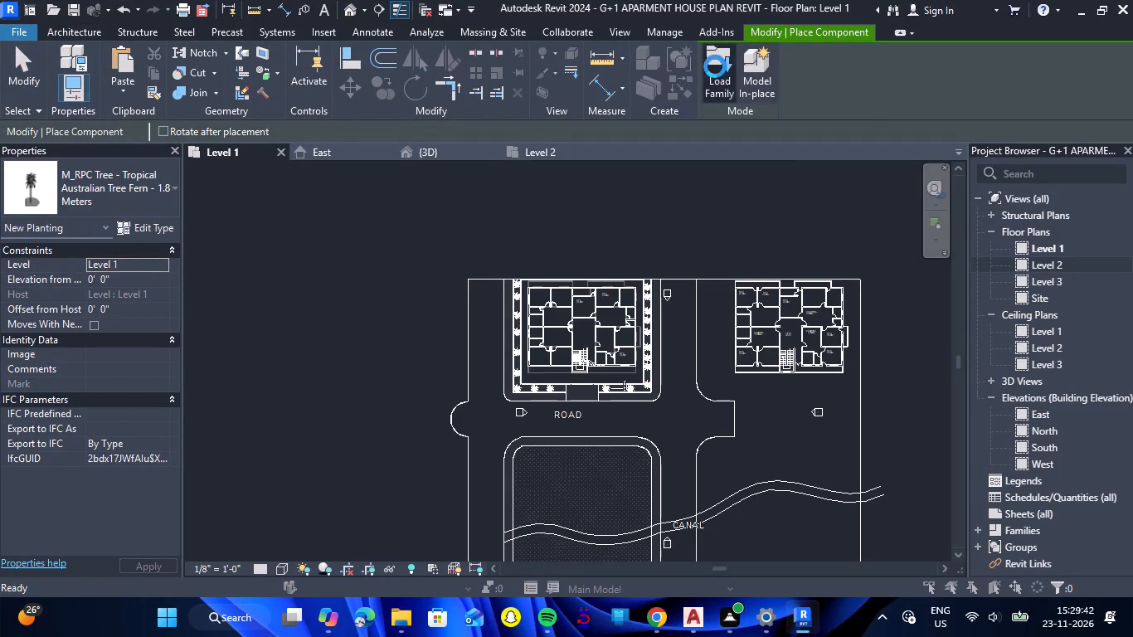
double_click(503, 172)
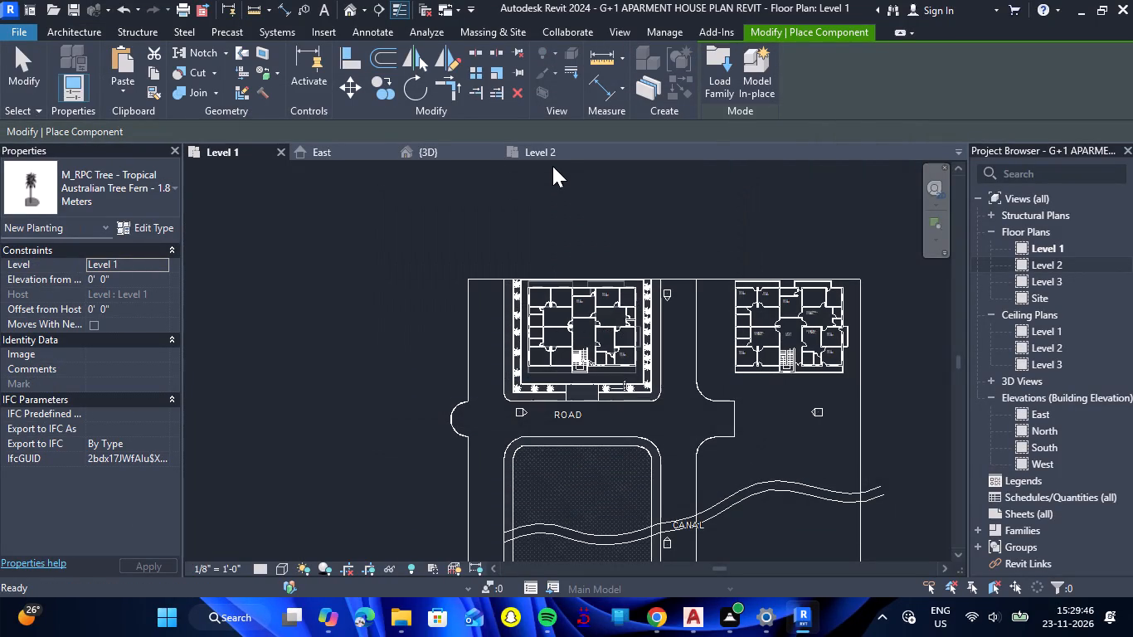
Place seven Agave - 0.45 Meters plants down the west side of the east lawn, from the second house plan past the road stub.
left_click(712, 306)
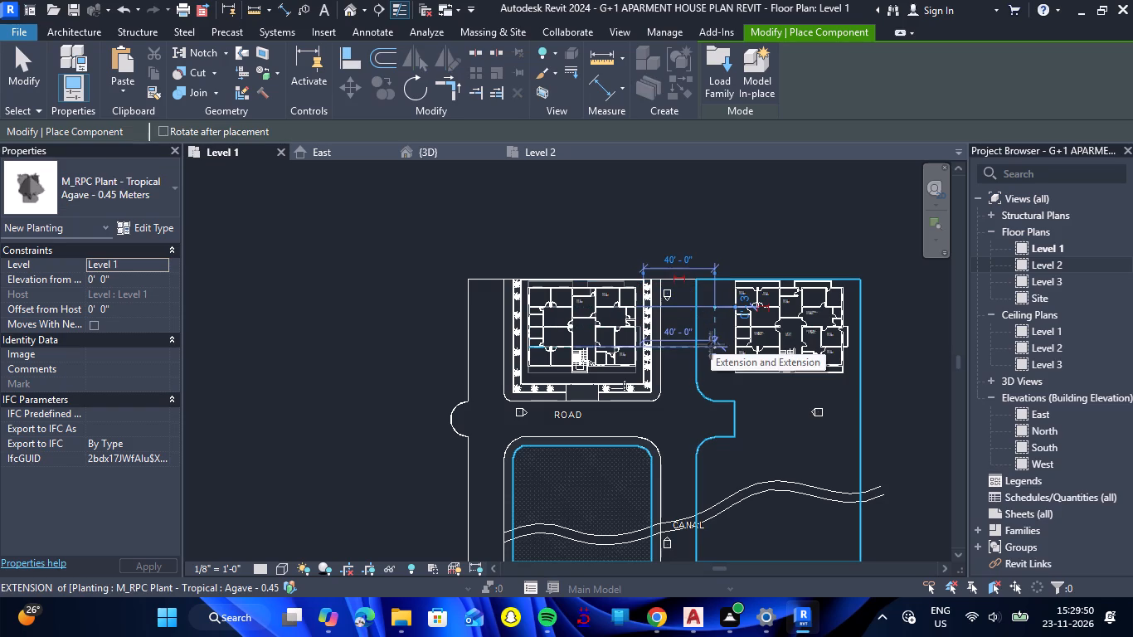
left_click(711, 345)
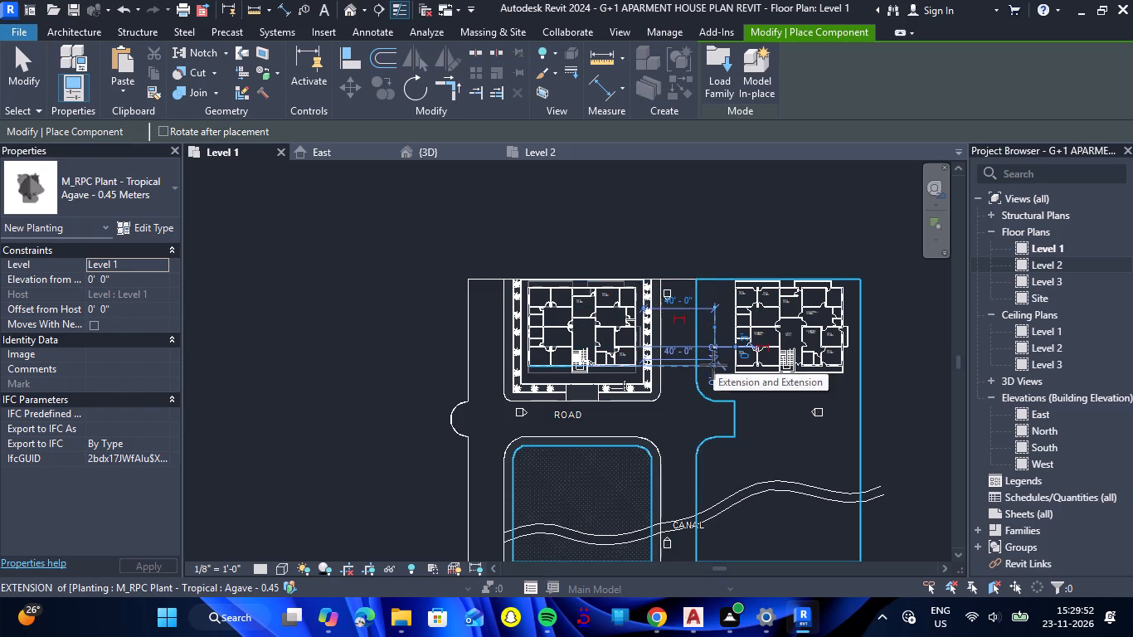
left_click(713, 367)
left_click(751, 398)
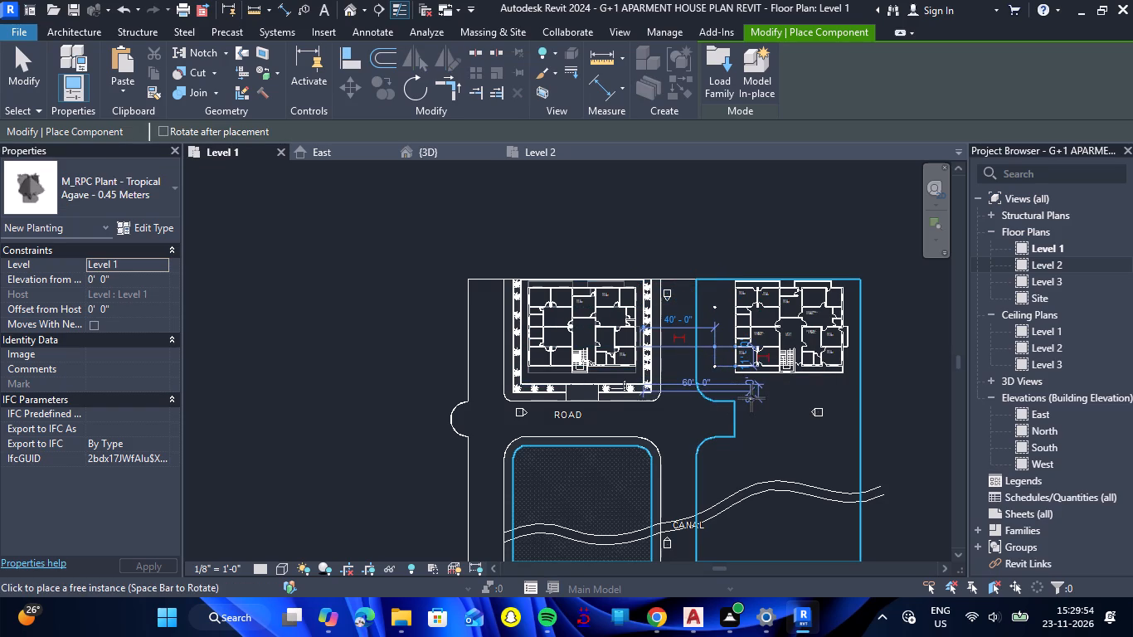
left_click(751, 425)
left_click(734, 455)
left_click(722, 468)
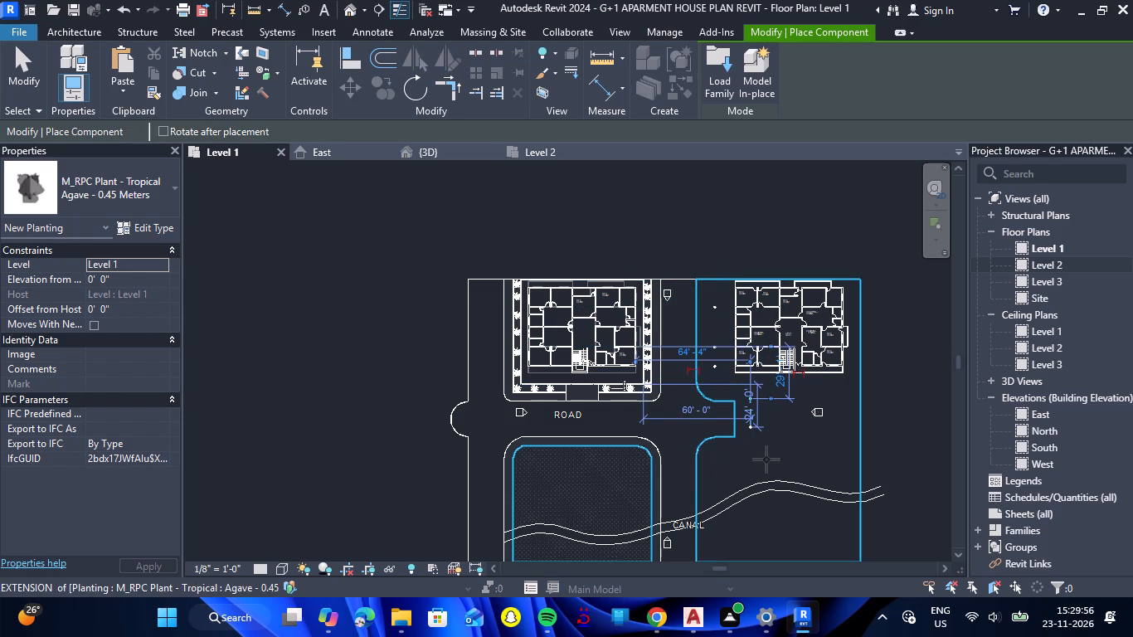
Scatter Agave - 0.45 Meters plants across the southern part of the east lawn, on both sides of the canal and towards its east edge.
left_click(766, 460)
left_click(786, 539)
left_click(768, 489)
double_click(779, 460)
left_click(817, 469)
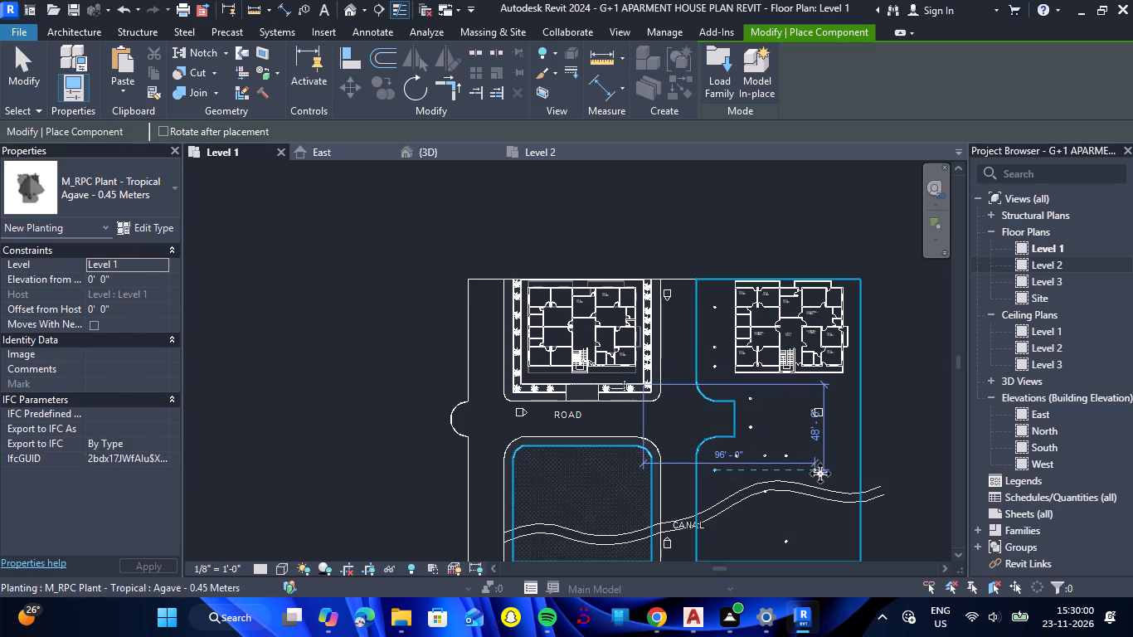
scroll(836, 402, "down", 2)
left_click(817, 500)
Add more scattered Agave - 0.45 Meters plants from south of the canal back north to the road stub, and finish placing.
left_click(770, 489)
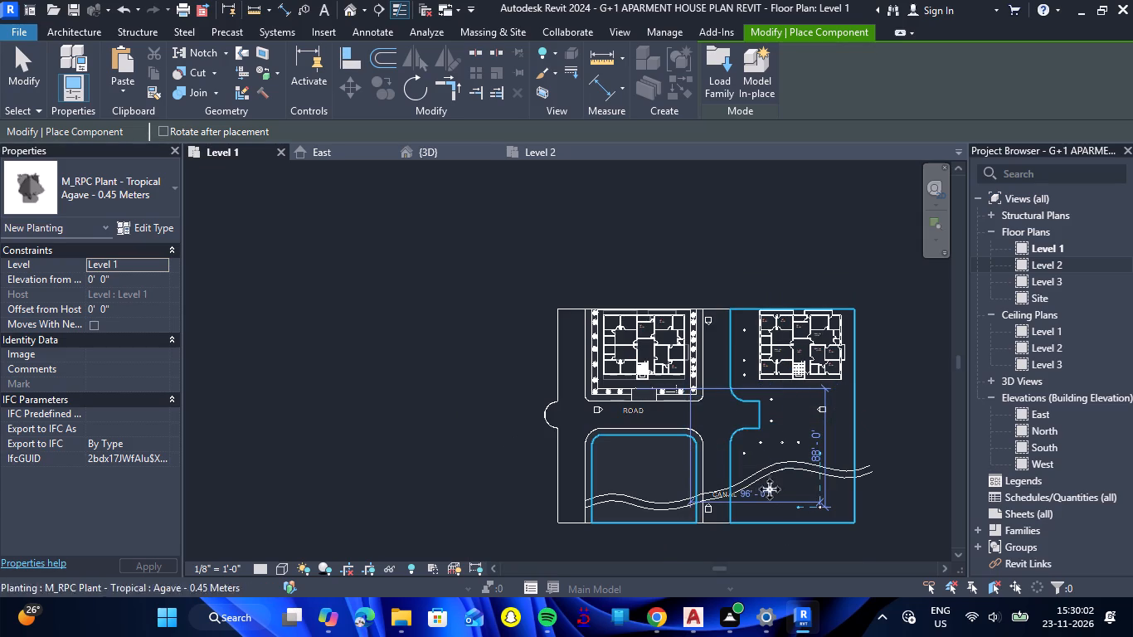
left_click(751, 499)
left_click(747, 477)
left_click(759, 453)
double_click(764, 449)
left_click(776, 432)
left_click(778, 421)
left_click(783, 420)
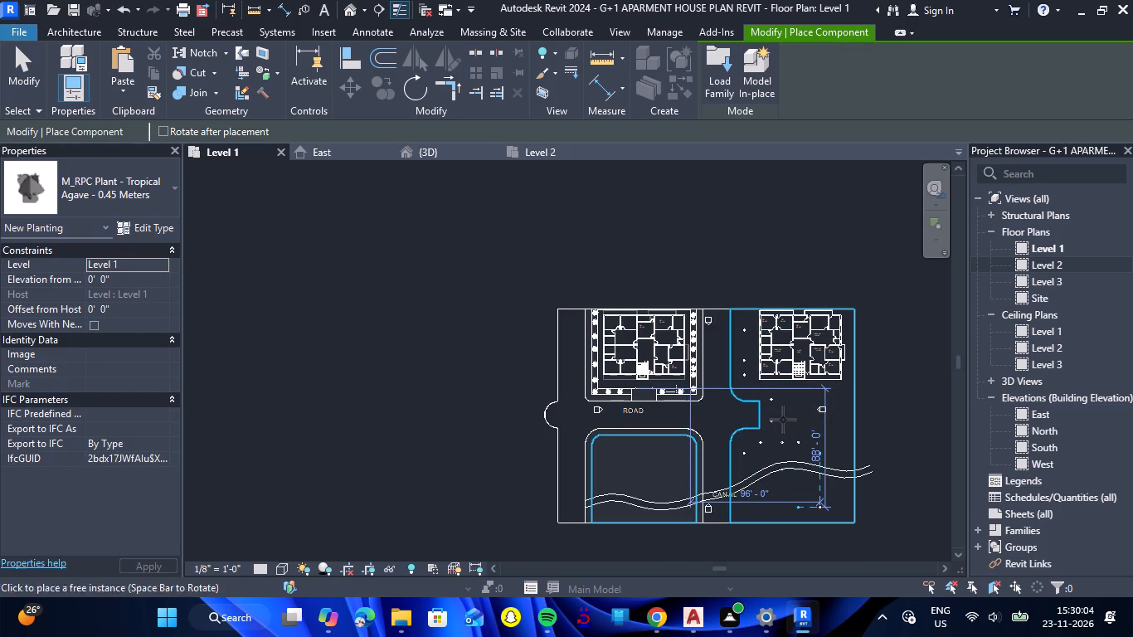
key("Escape")
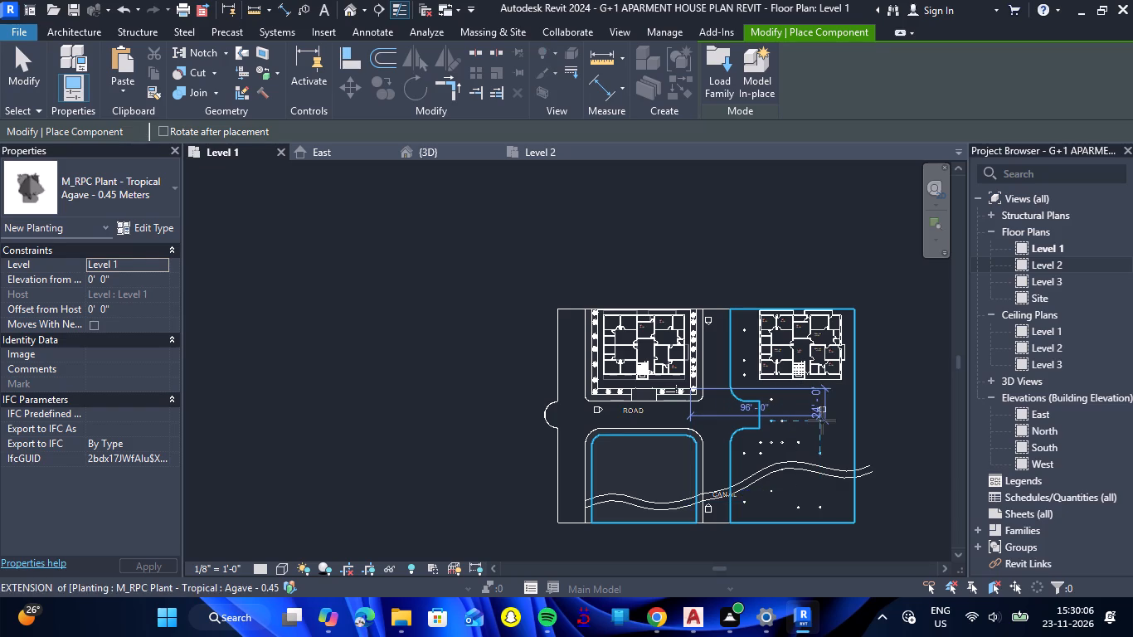
key("Escape")
Examine the scattered plants on the east lawn and the trees around the house in the 3D view.
left_click(427, 153)
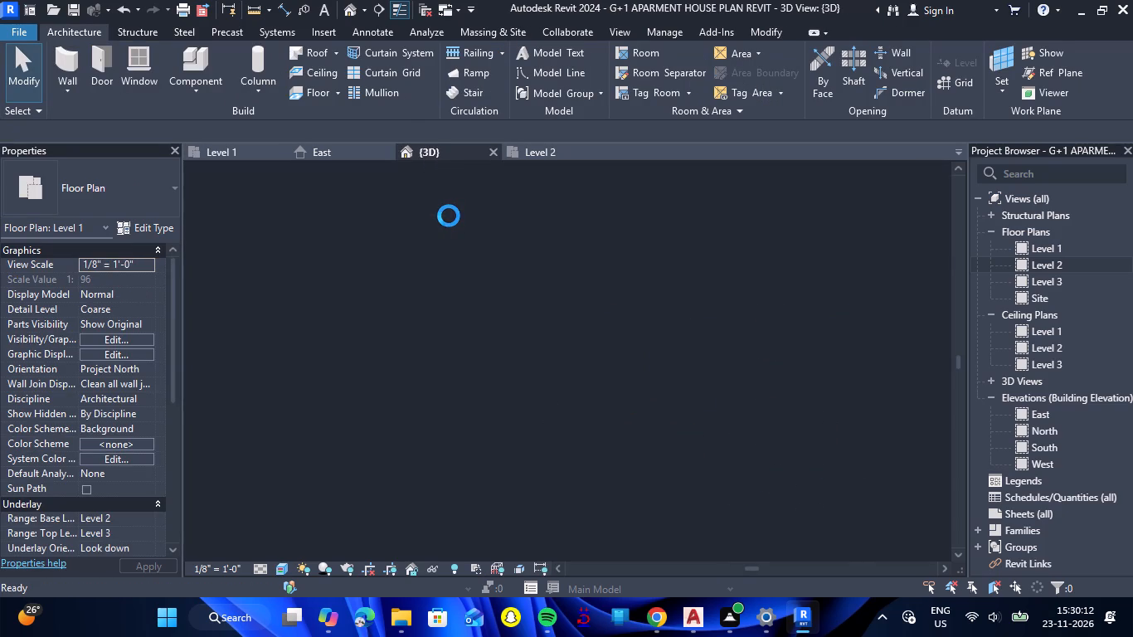
scroll(668, 388, "down", 8)
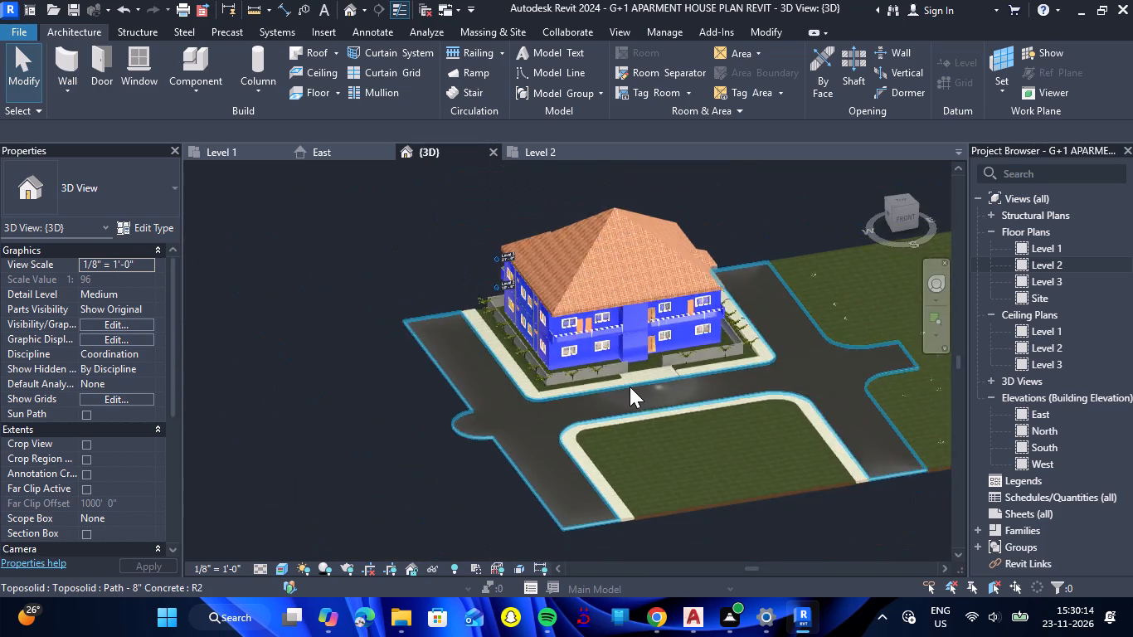
scroll(893, 417, "up", 9)
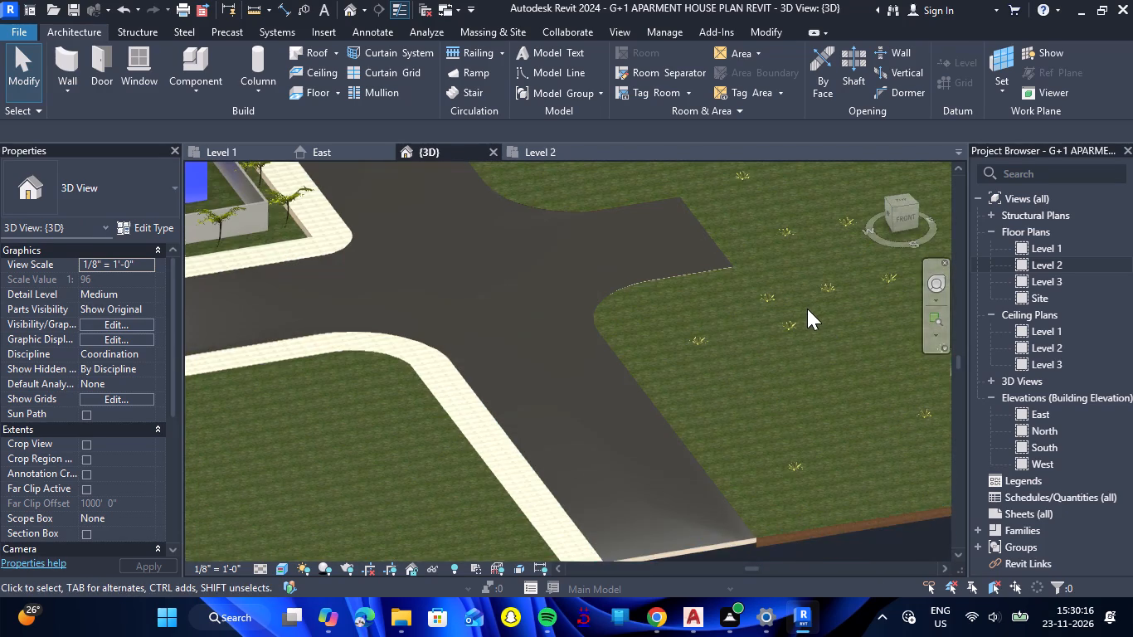
scroll(807, 309, "up", 7)
scroll(649, 328, "down", 8)
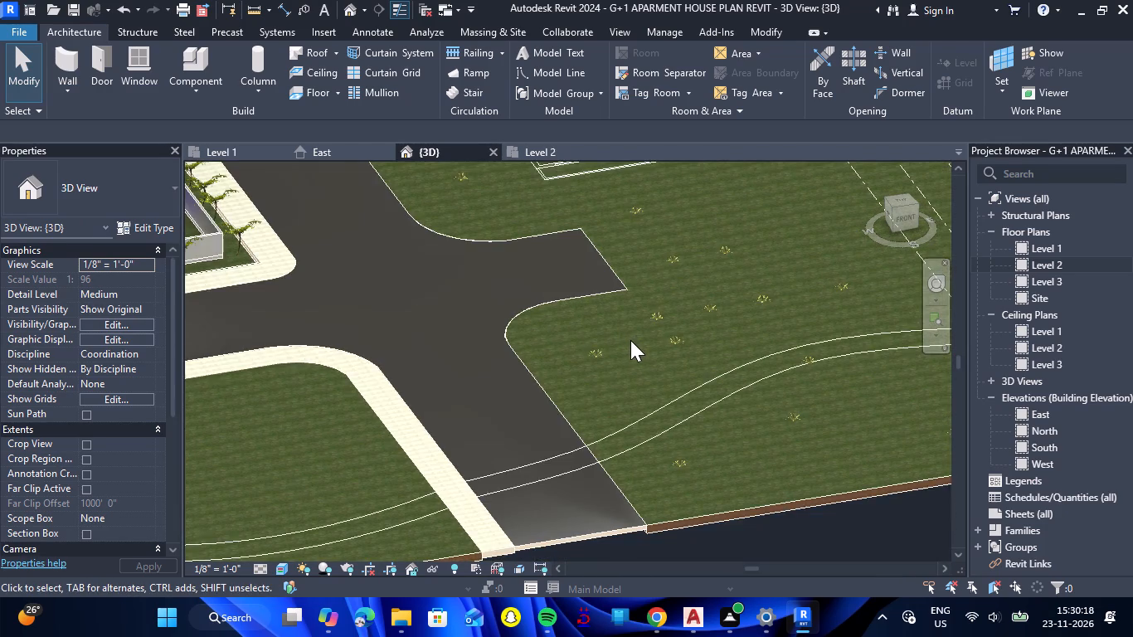
scroll(603, 328, "down", 7)
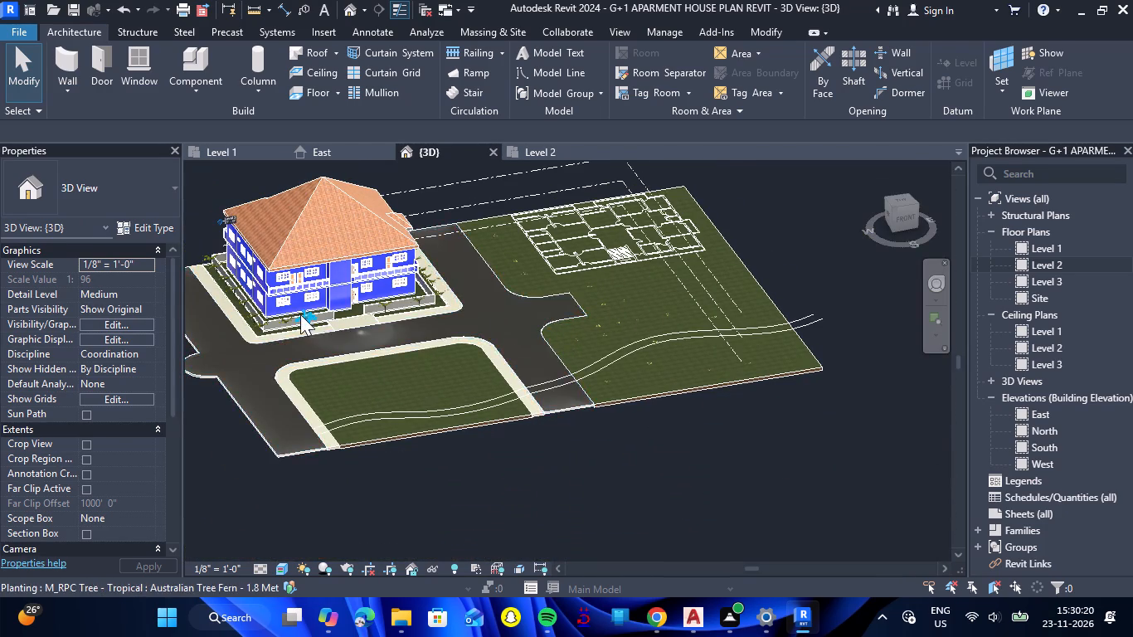
scroll(300, 314, "up", 7)
scroll(634, 359, "down", 7)
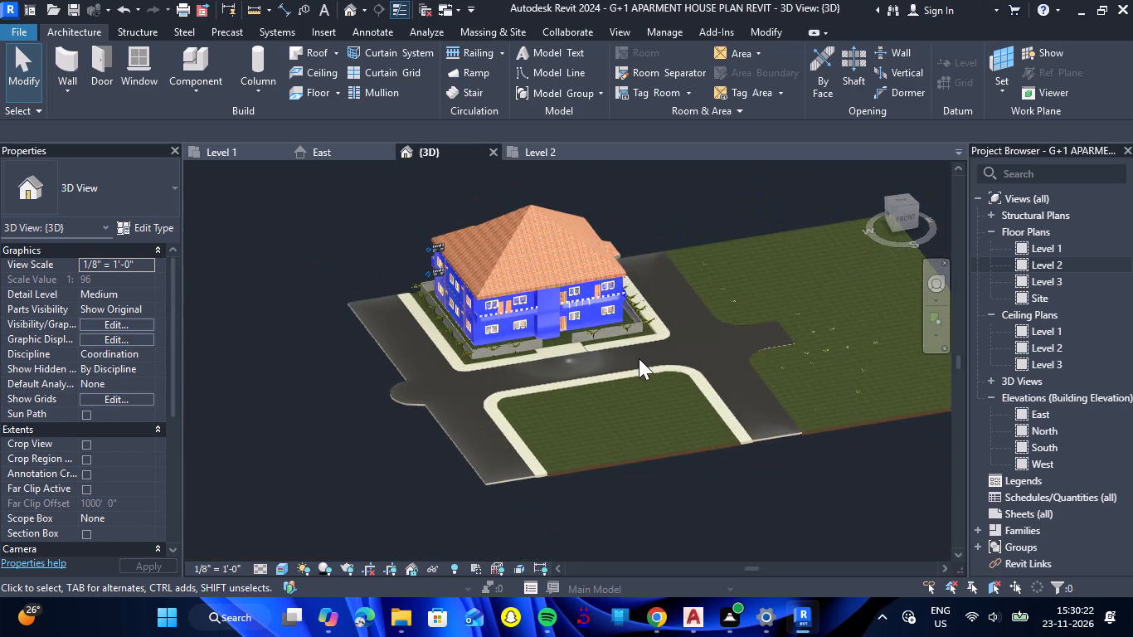
scroll(567, 353, "down", 2)
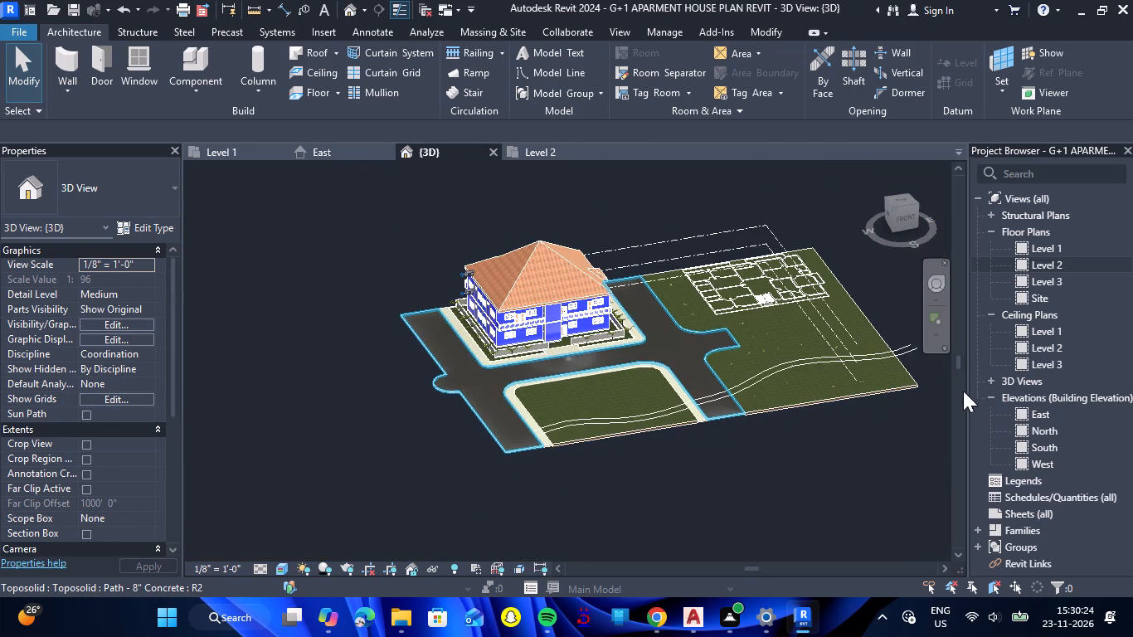
scroll(939, 379, "up", 4)
scroll(925, 379, "down", 1)
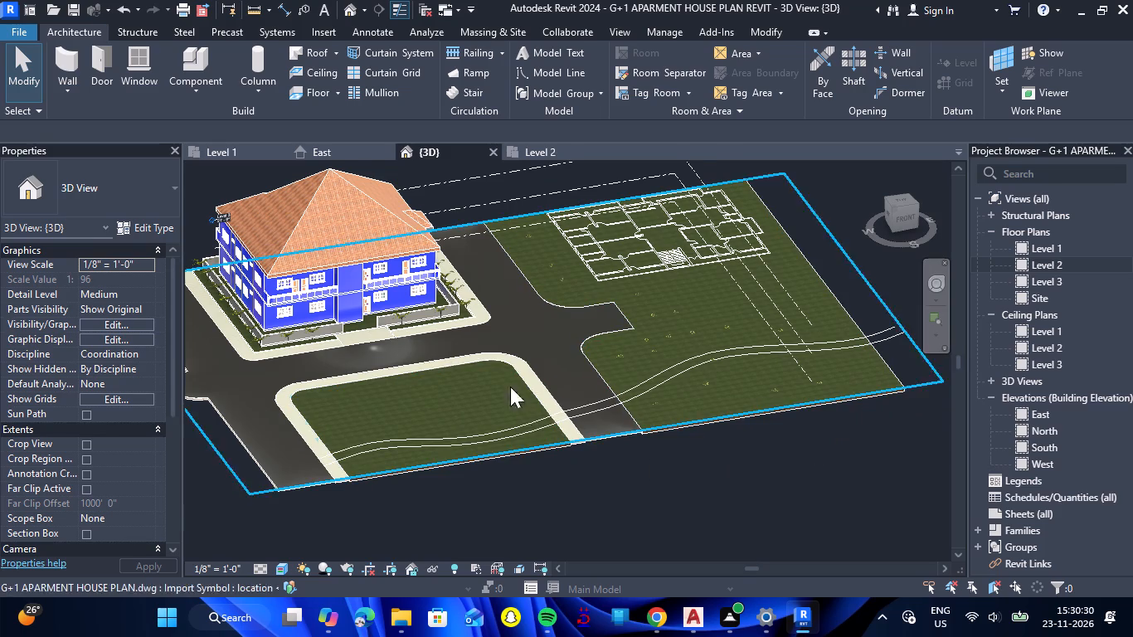
Start placing a component on Level 1 and choose the RPC Tree - Deciduous type American Beech - 20'.
left_click(236, 157)
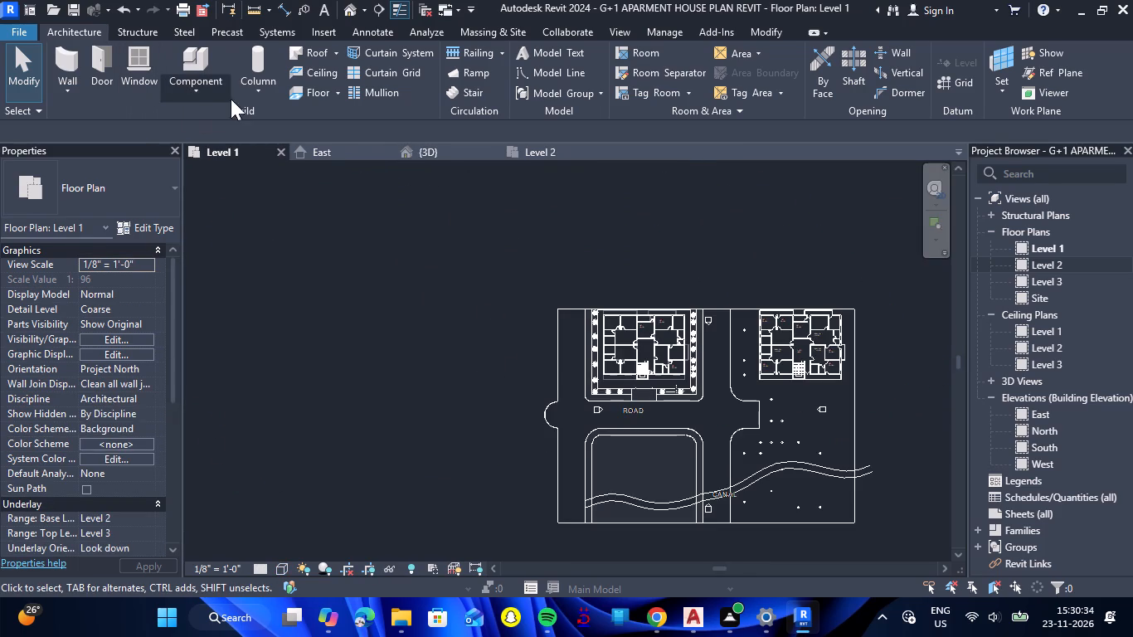
left_click(184, 75)
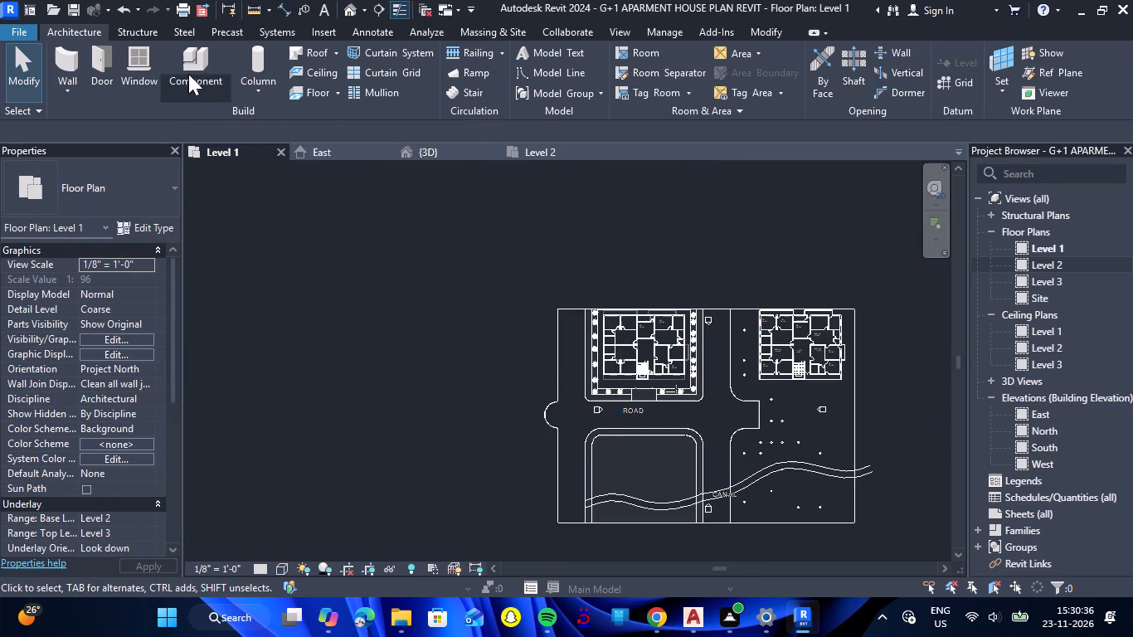
left_click(188, 73)
left_click(173, 191)
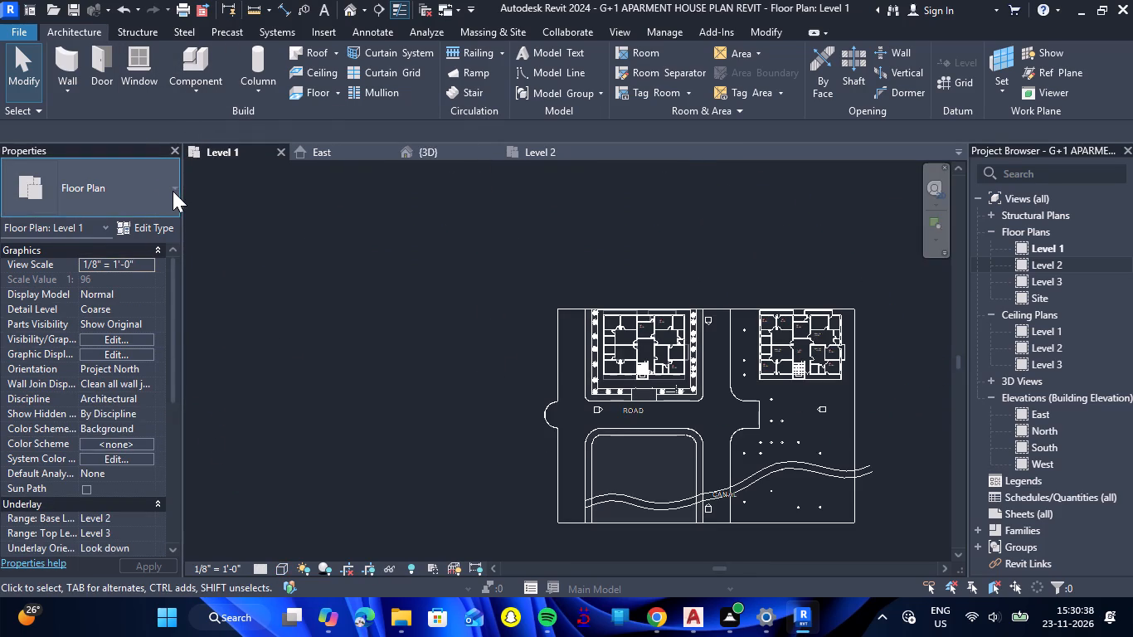
left_click(197, 65)
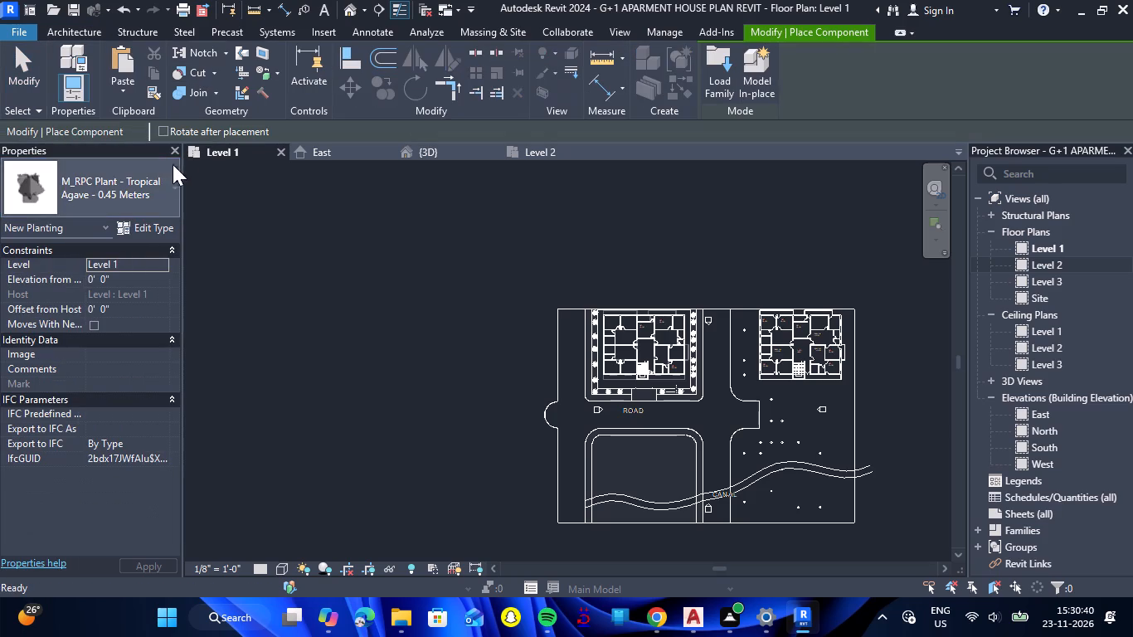
left_click(163, 183)
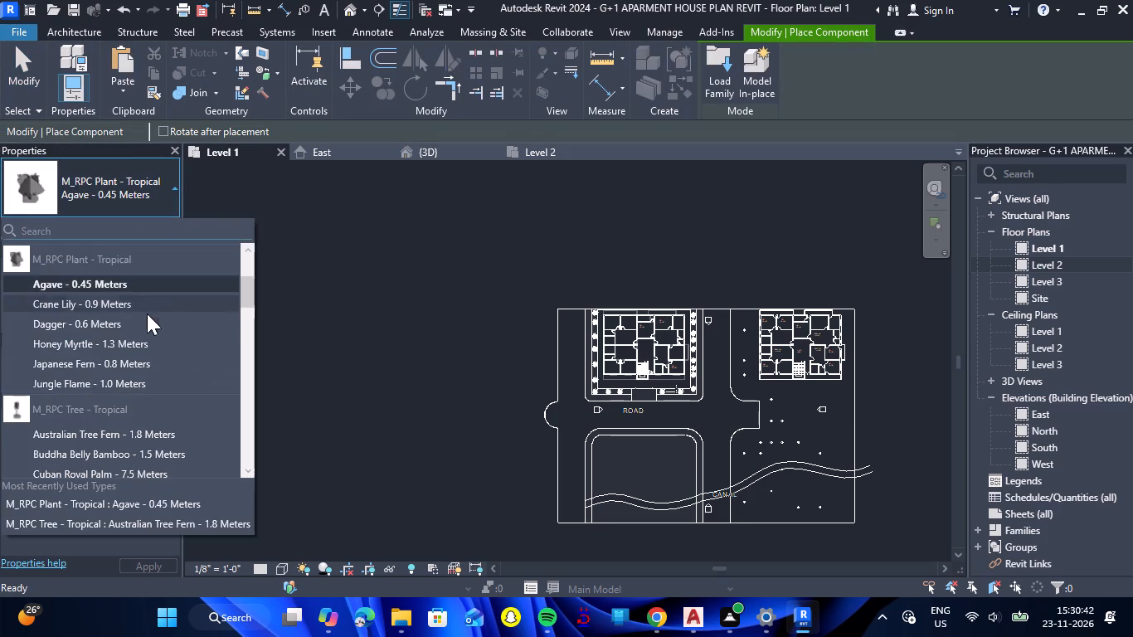
scroll(147, 315, "down", 1)
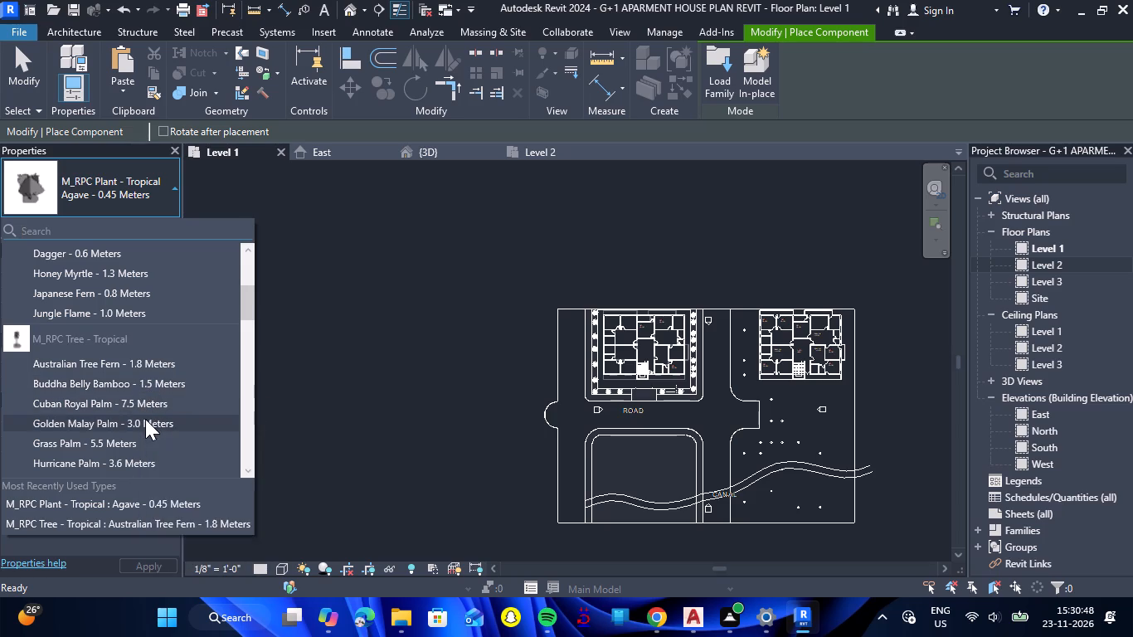
scroll(146, 419, "down", 1)
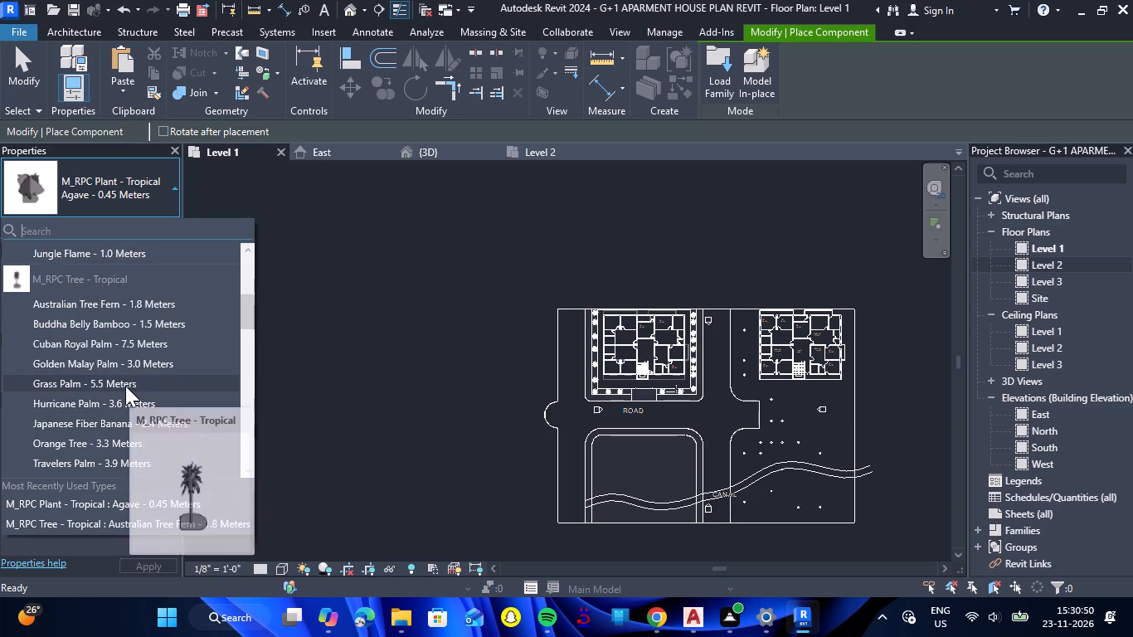
scroll(127, 363, "down", 2)
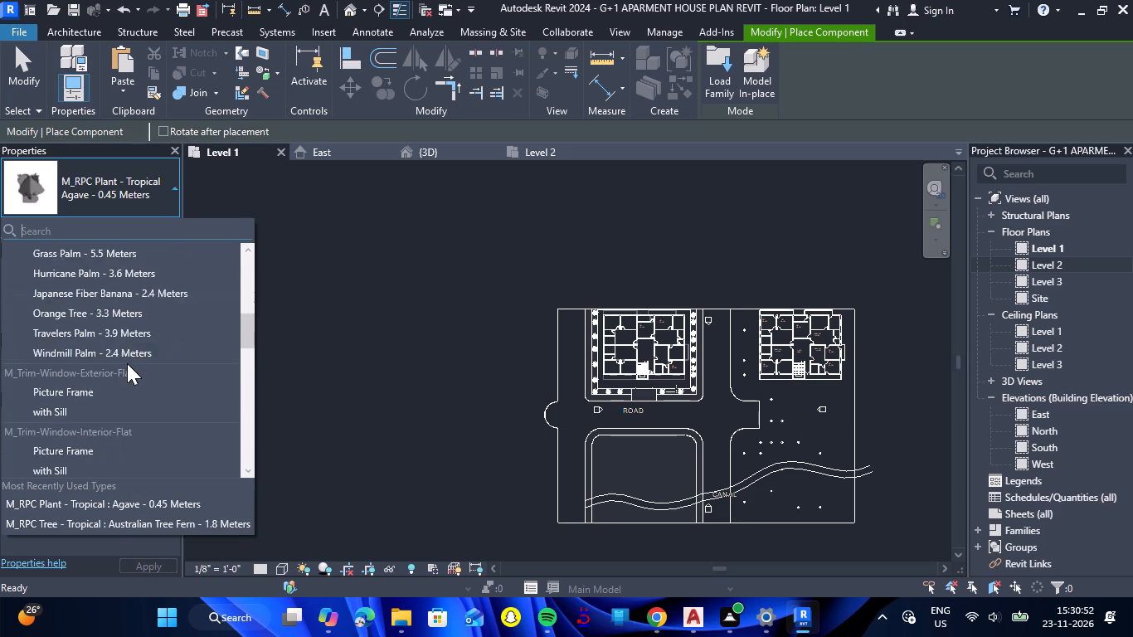
scroll(127, 363, "down", 2)
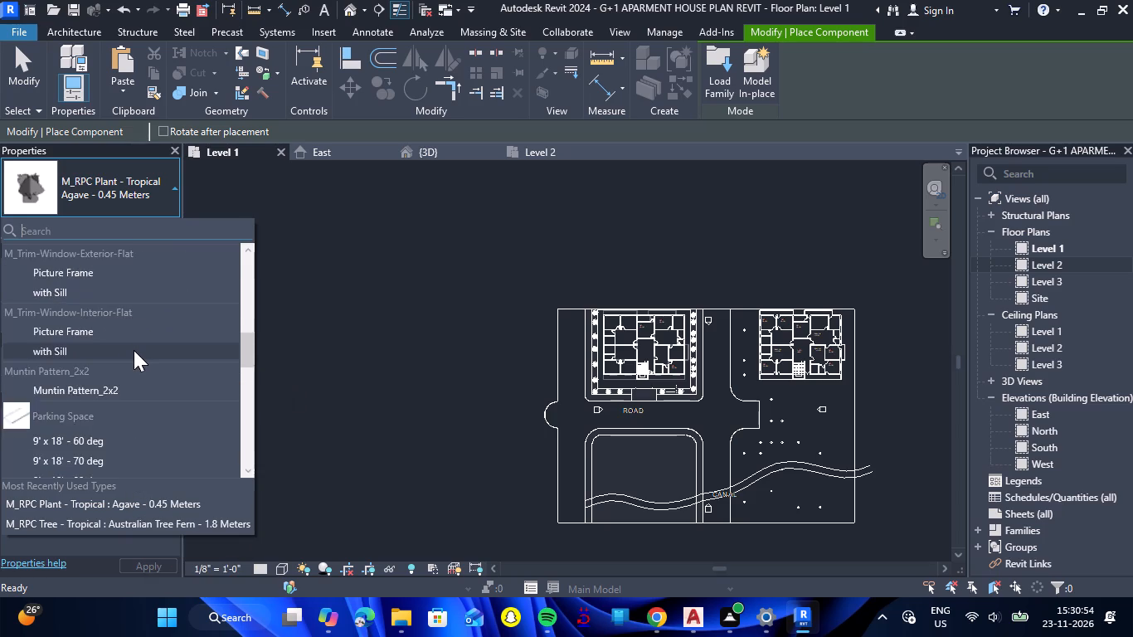
scroll(134, 350, "down", 4)
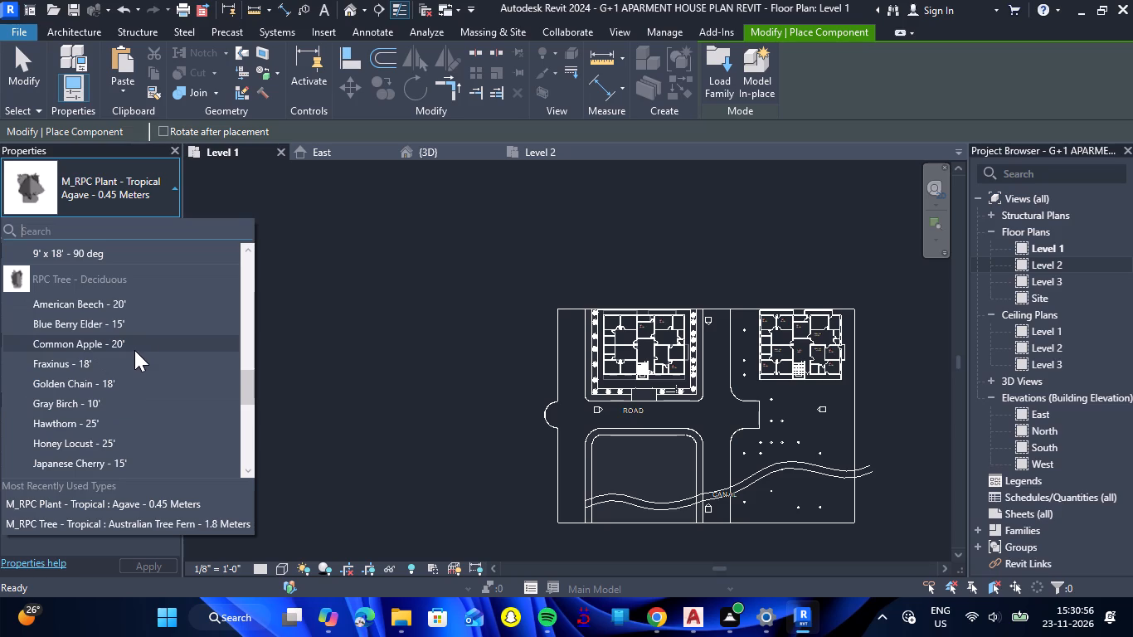
scroll(138, 321, "up", 5)
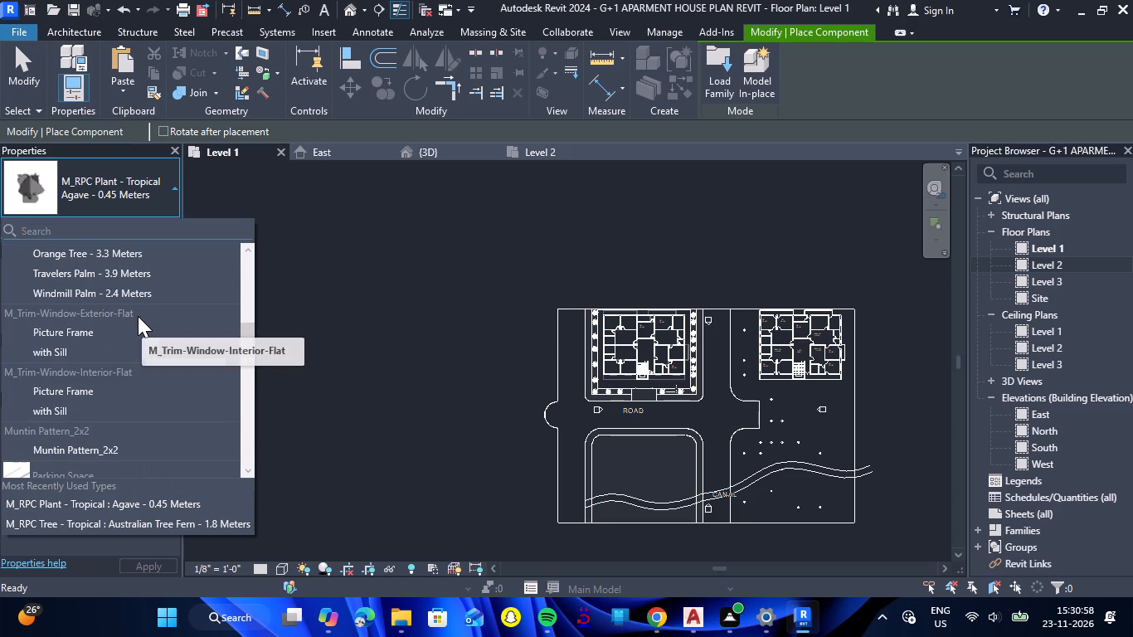
scroll(140, 309, "up", 4)
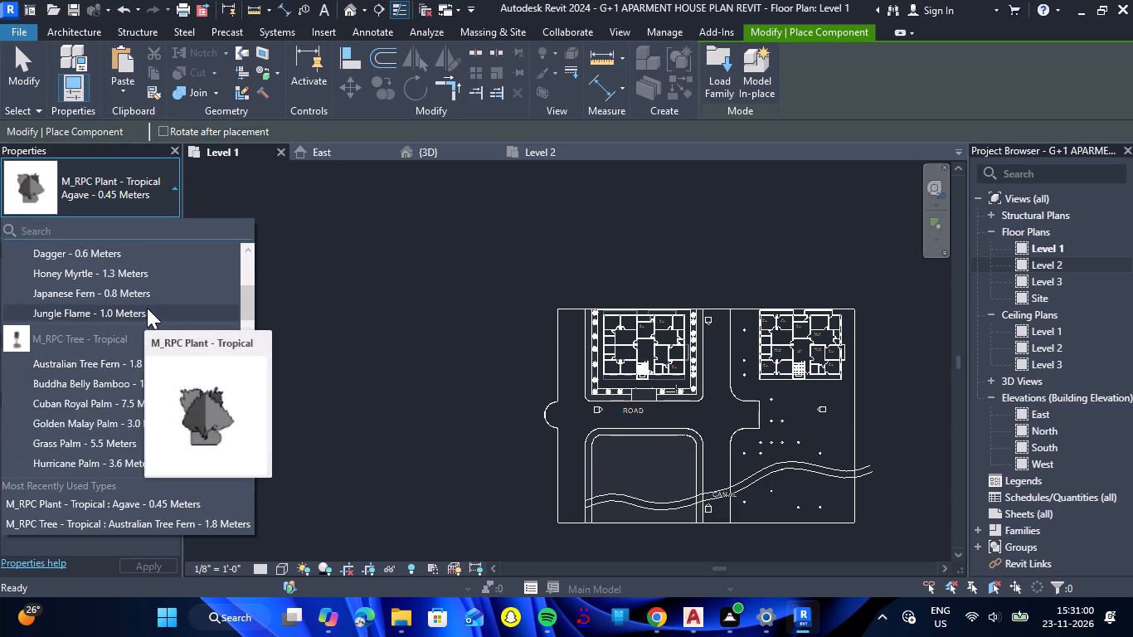
scroll(182, 368, "down", 4)
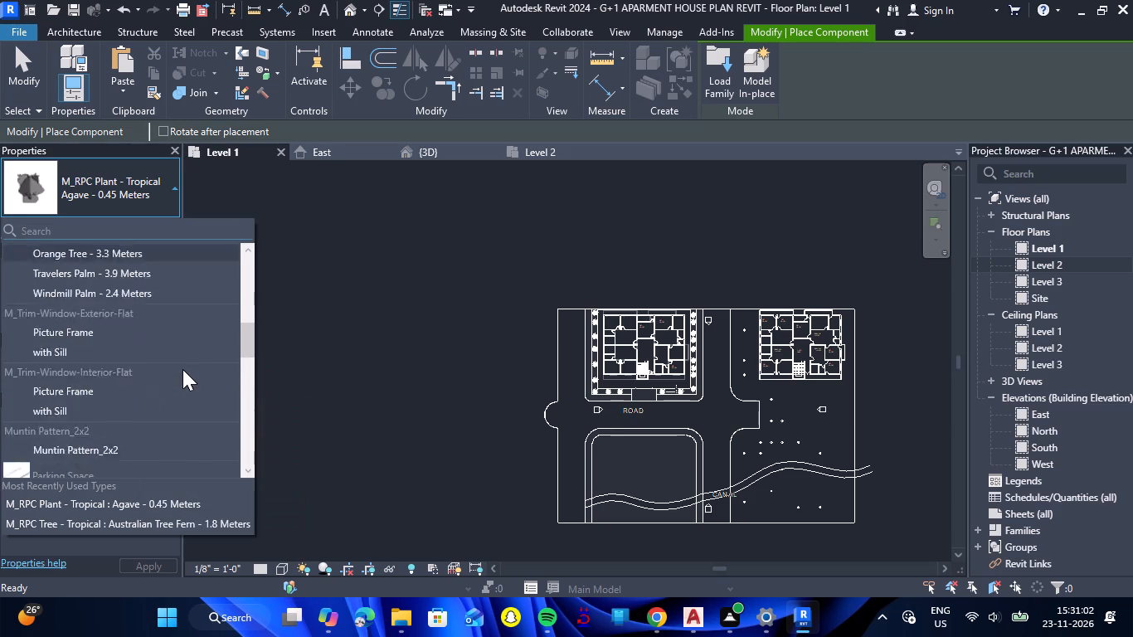
scroll(182, 369, "down", 5)
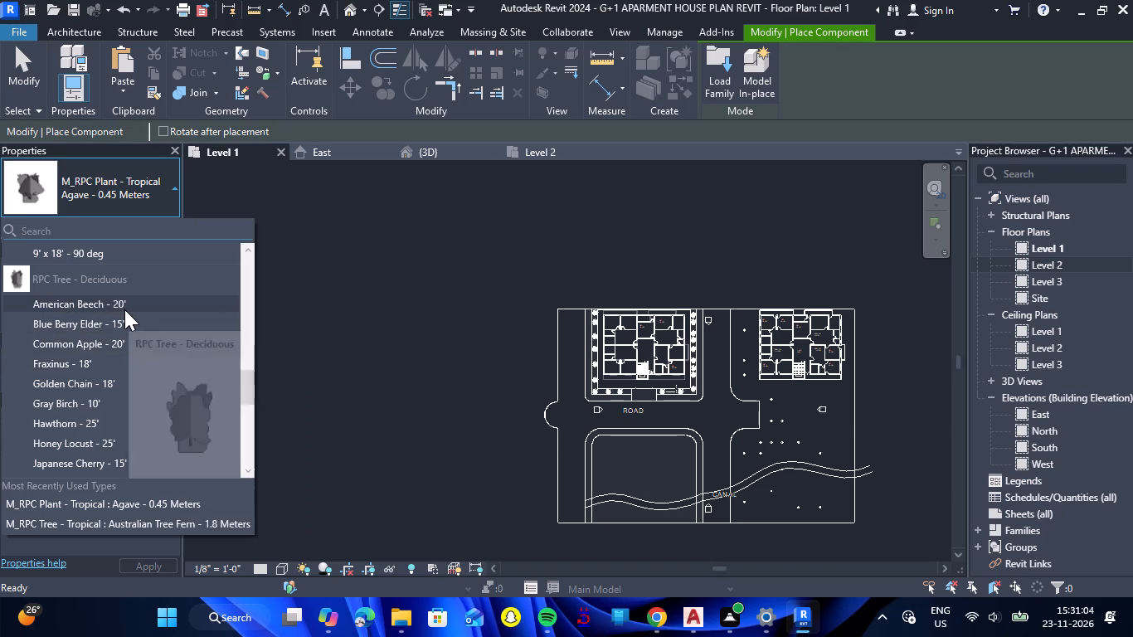
left_click(124, 306)
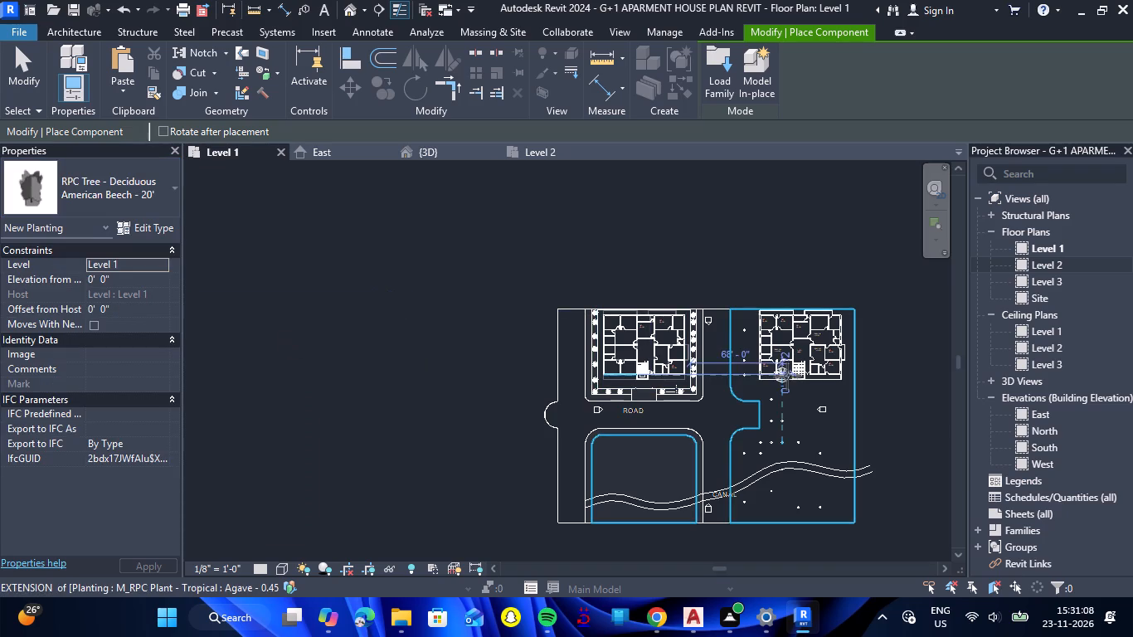
Place eight American Beech - 20' trees around the second house plan, along its west, south, east and north sides.
scroll(780, 387, "up", 4)
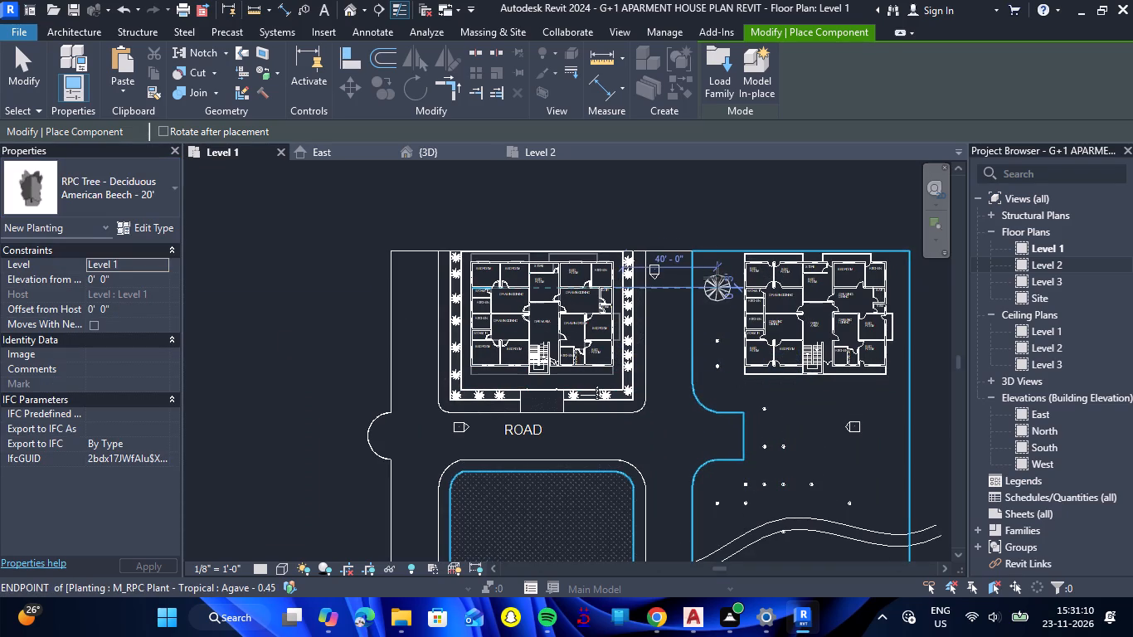
left_click(717, 274)
left_click(722, 338)
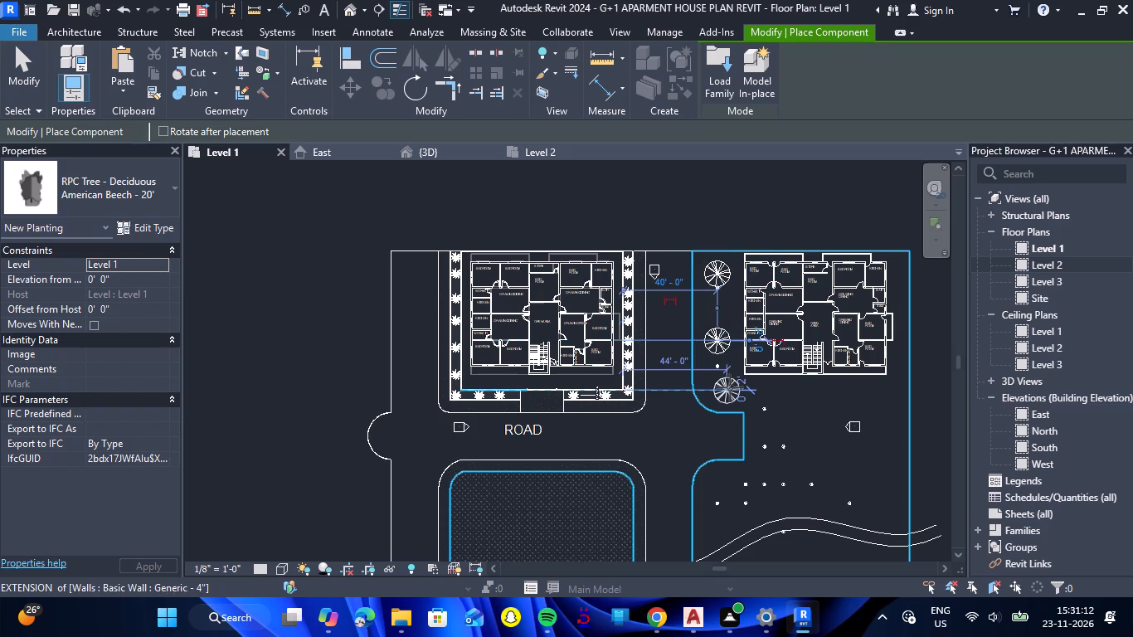
left_click(730, 387)
left_click(775, 398)
left_click(829, 401)
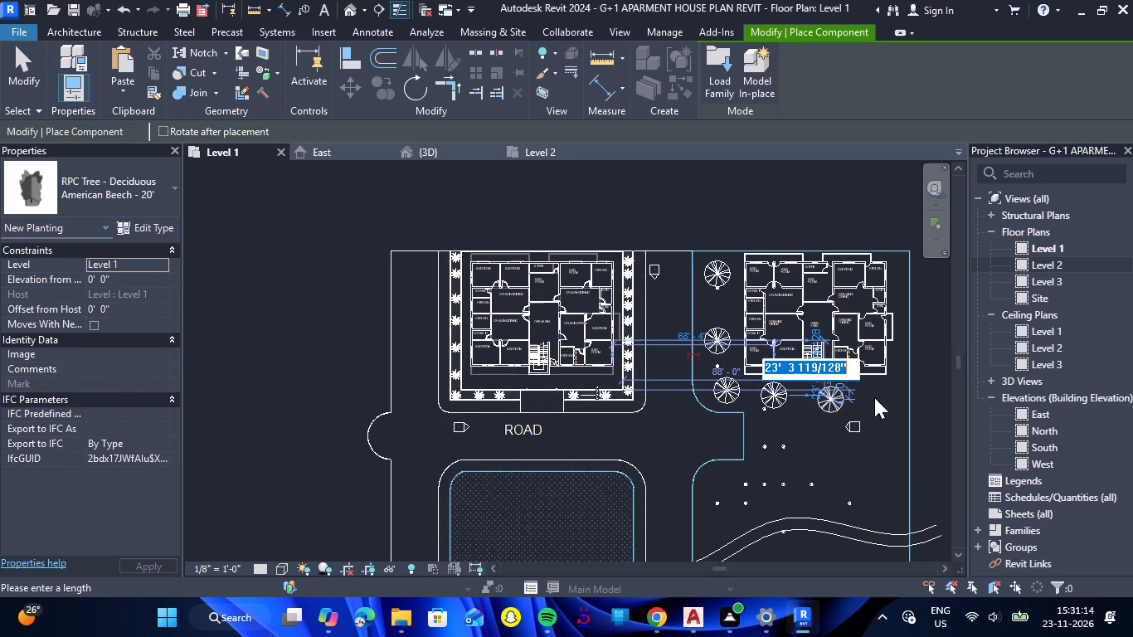
left_click(876, 397)
left_click(892, 326)
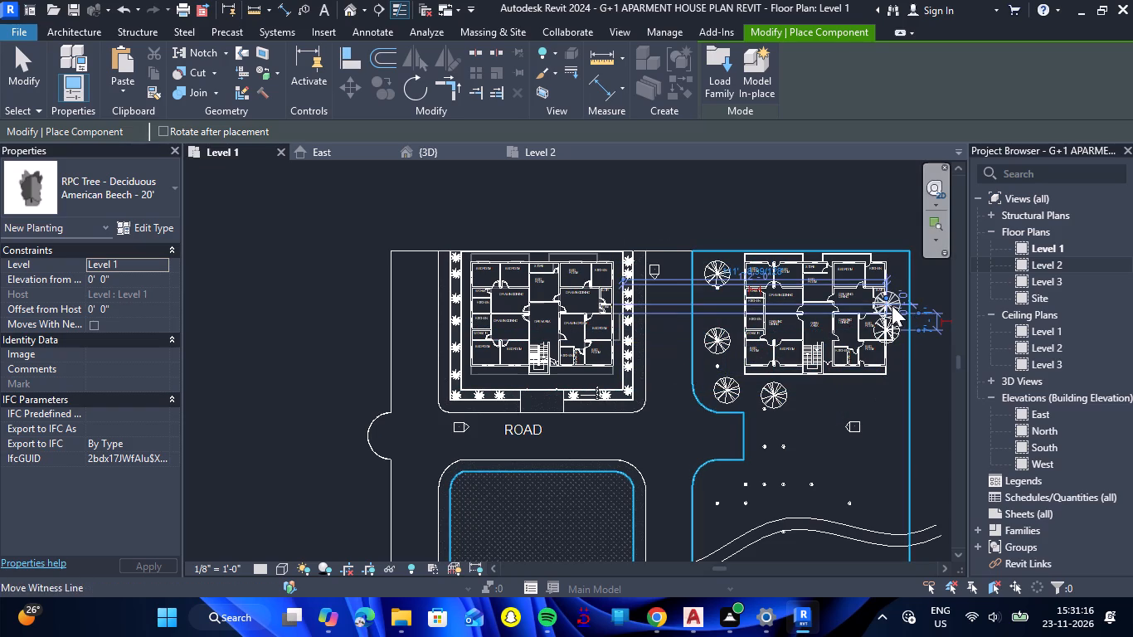
left_click(892, 305)
left_click(829, 276)
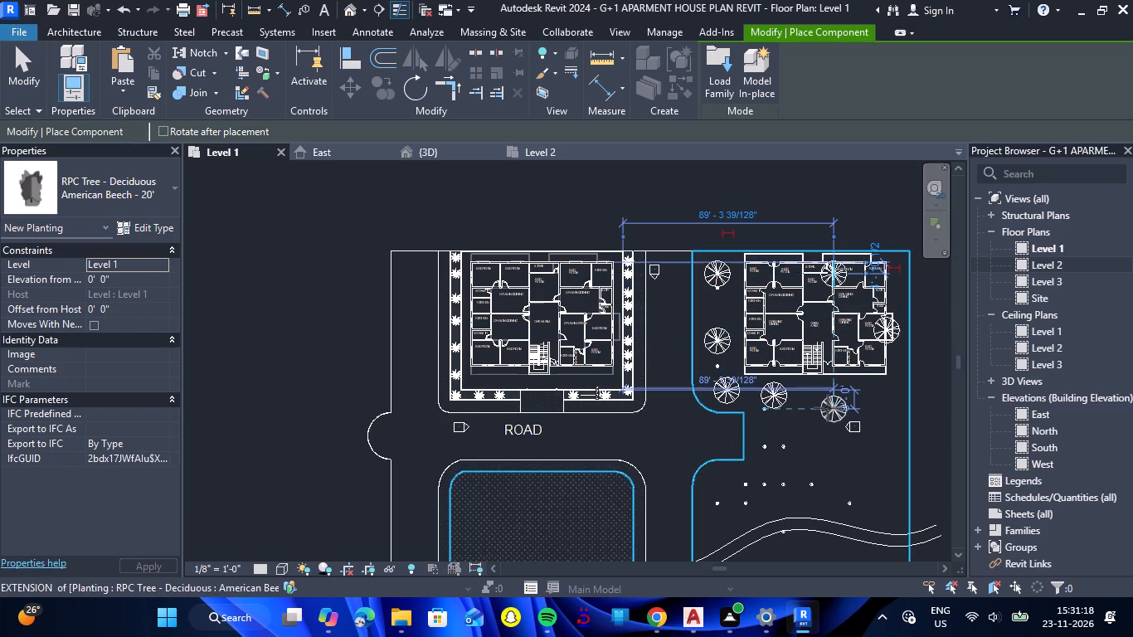
left_click(820, 406)
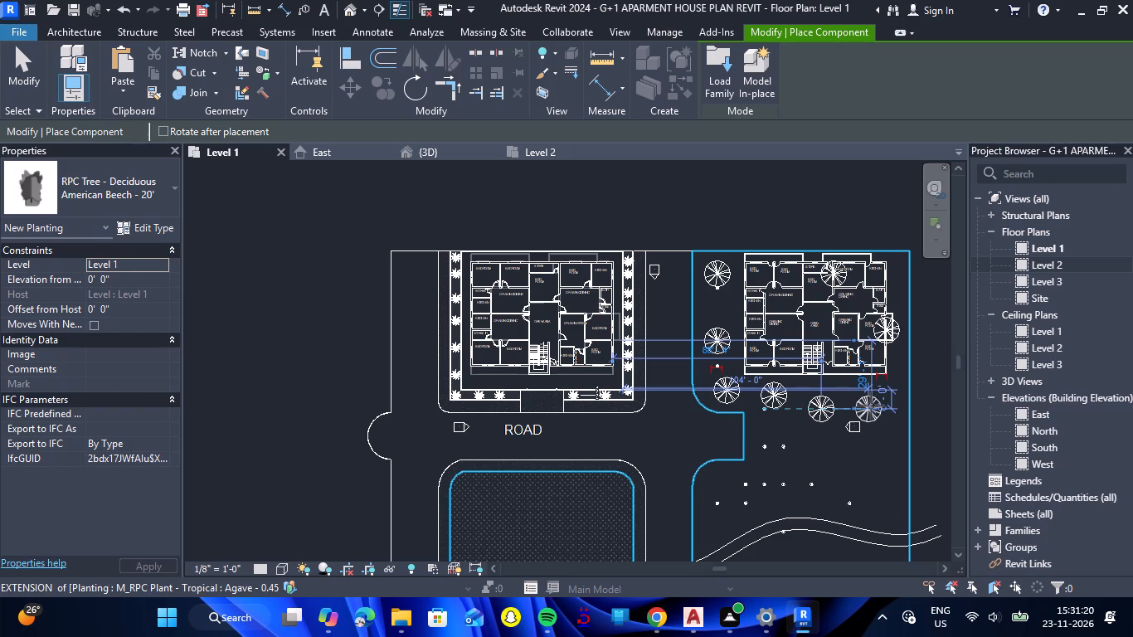
left_click(874, 460)
Place six American Beech - 20' trees across the southern part of the east lawn, on both sides of the canal.
scroll(803, 372, "down", 5)
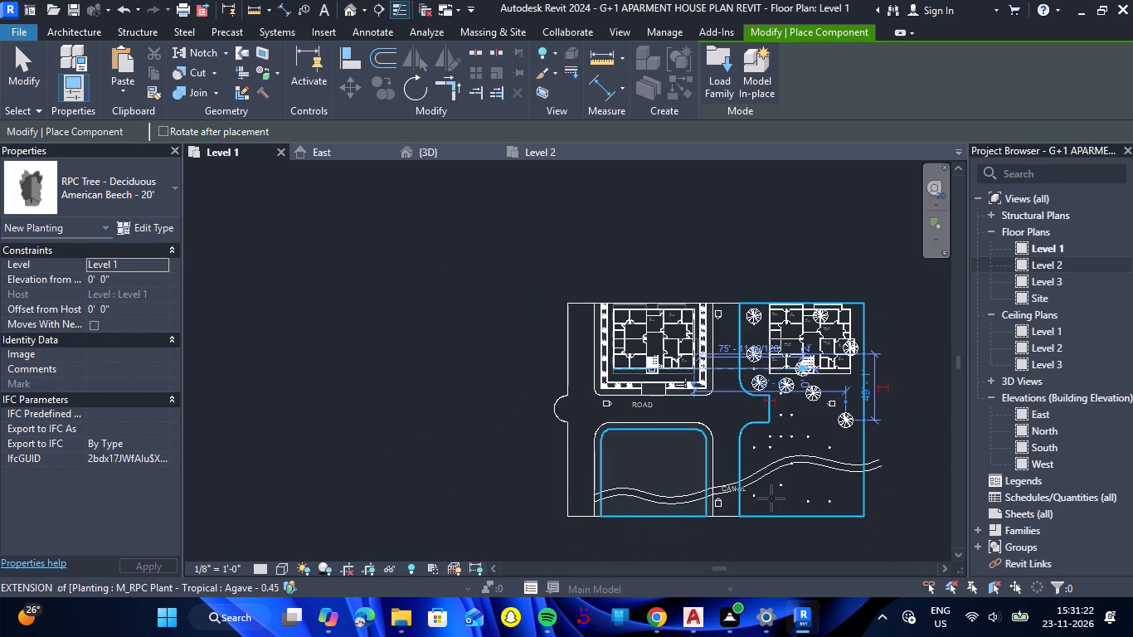
left_click(757, 507)
left_click(817, 483)
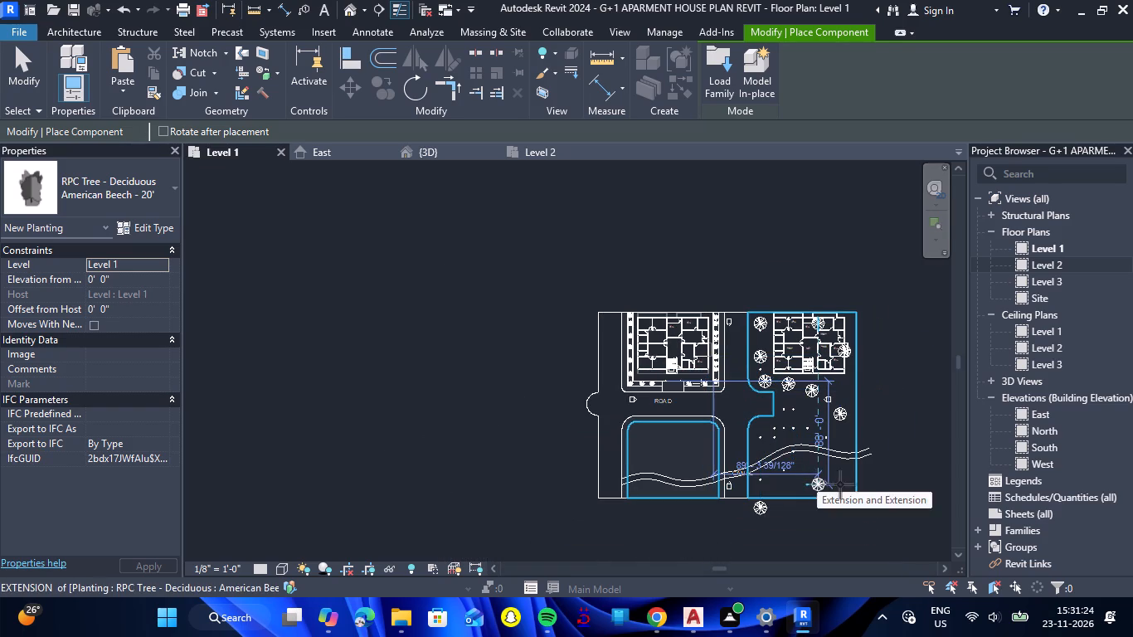
left_click(836, 466)
left_click(822, 429)
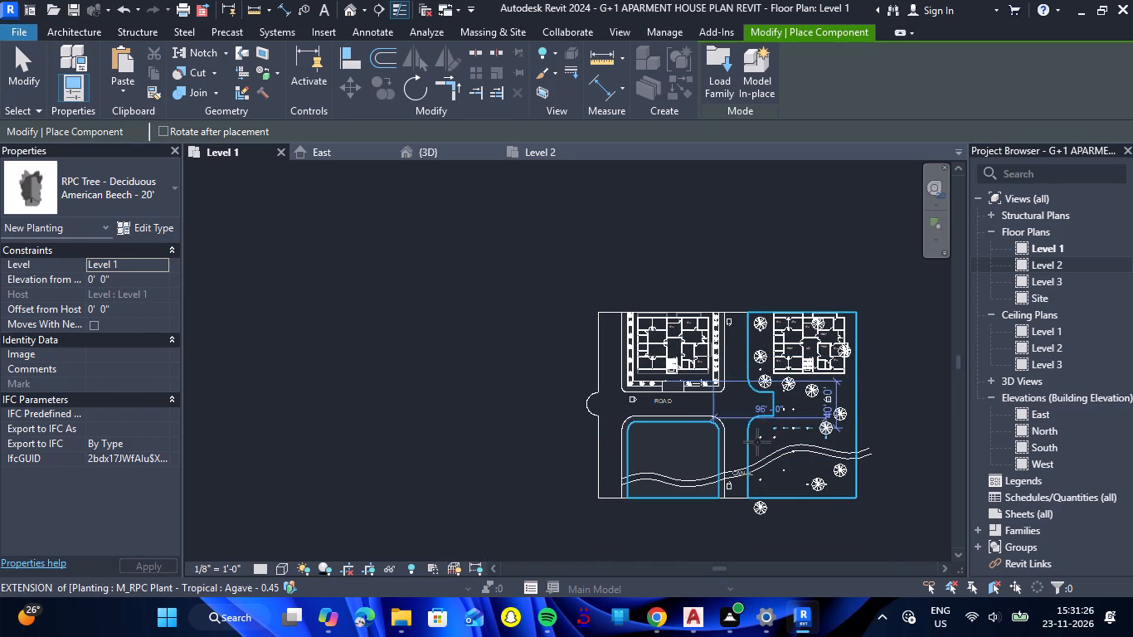
left_click(766, 442)
left_click(774, 472)
left_click(800, 416)
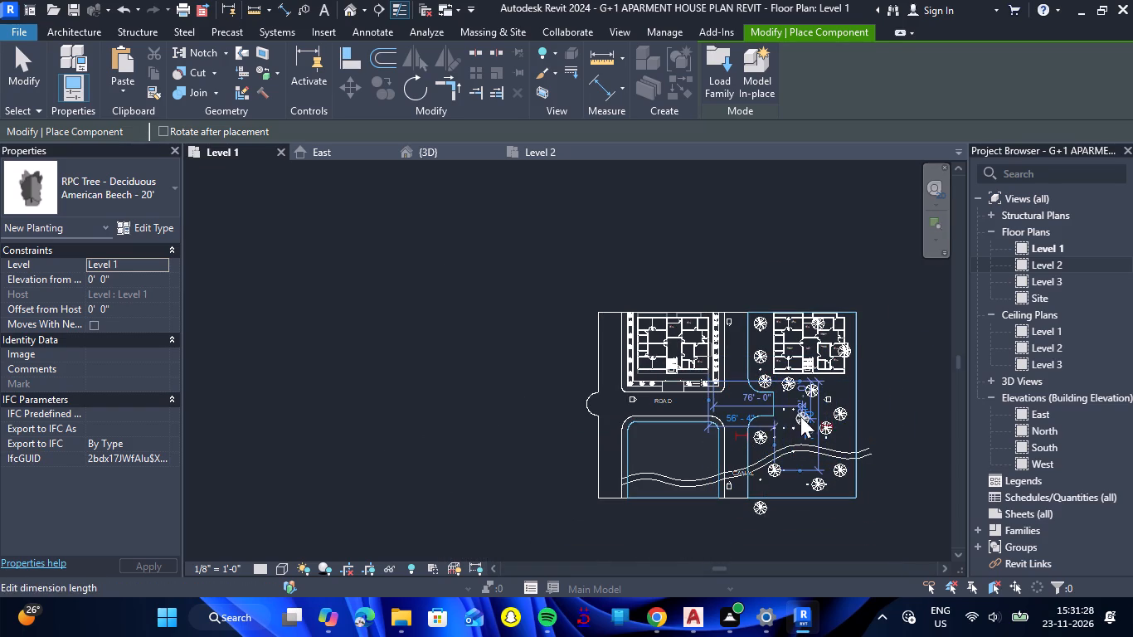
left_click(677, 445)
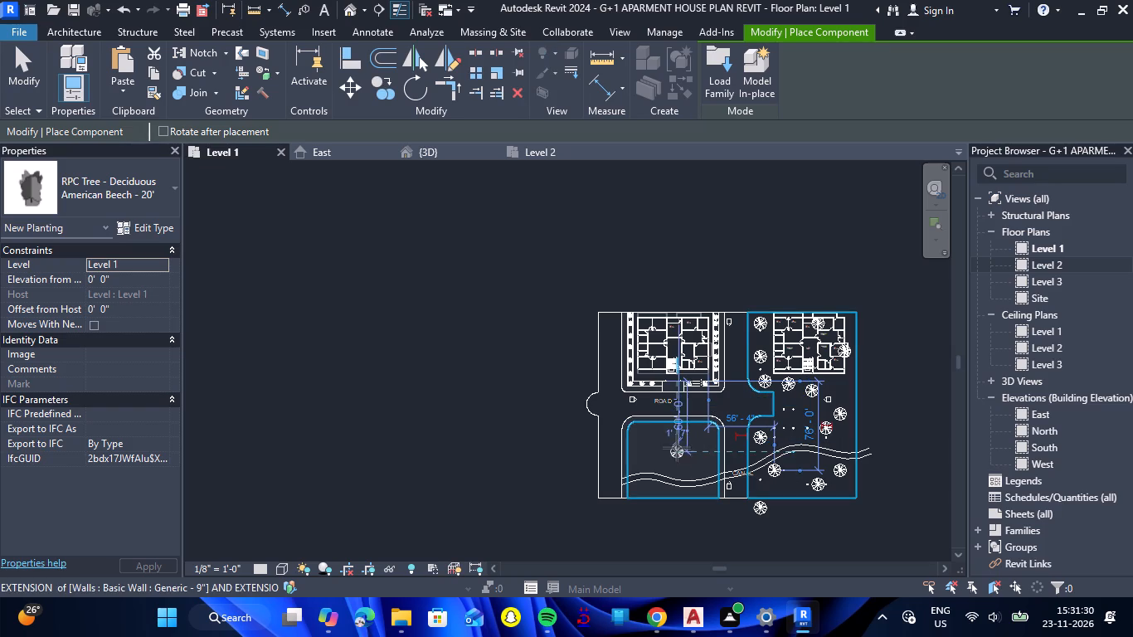
Place American Beech - 20' trees along the east and west sides and in the middle of the lawn across the road from the house.
left_click(635, 445)
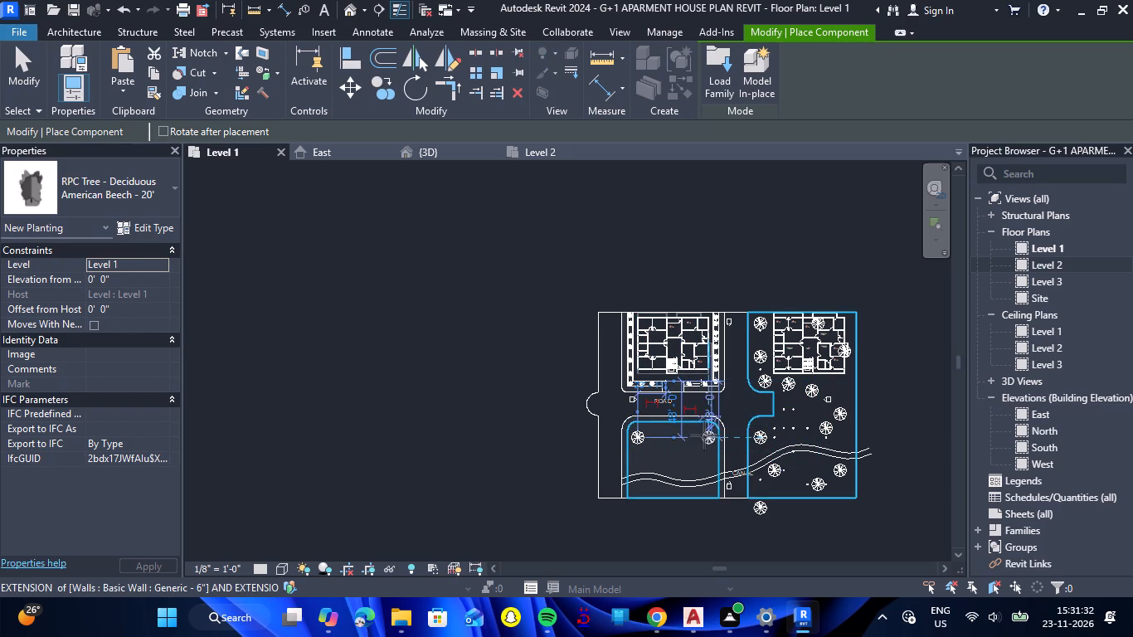
left_click(704, 435)
left_click(706, 462)
left_click(706, 485)
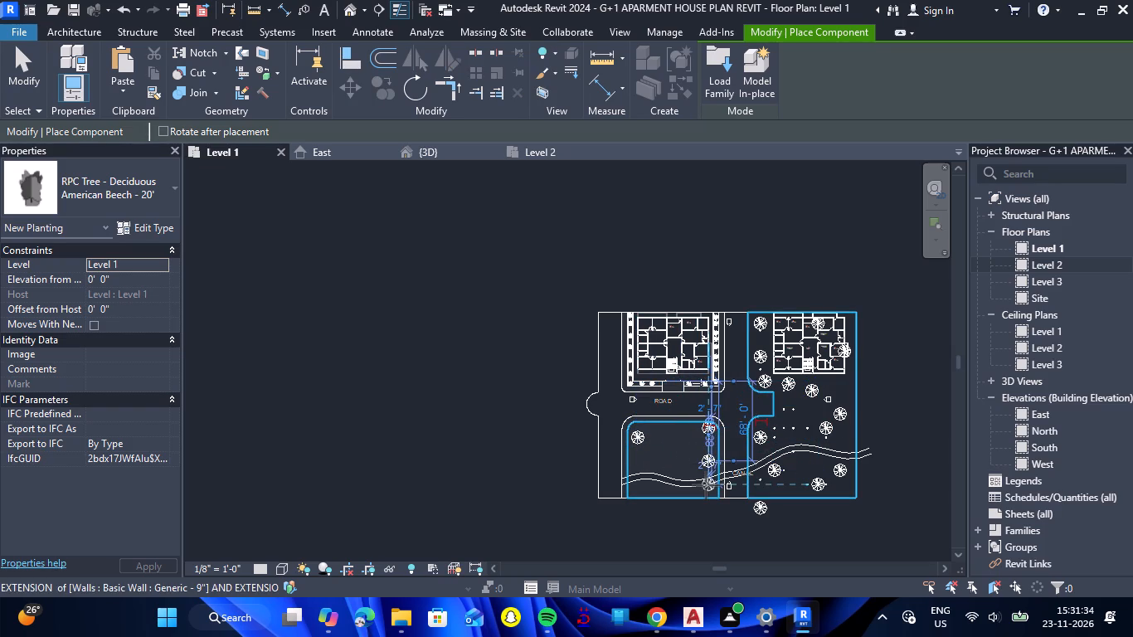
left_click(637, 487)
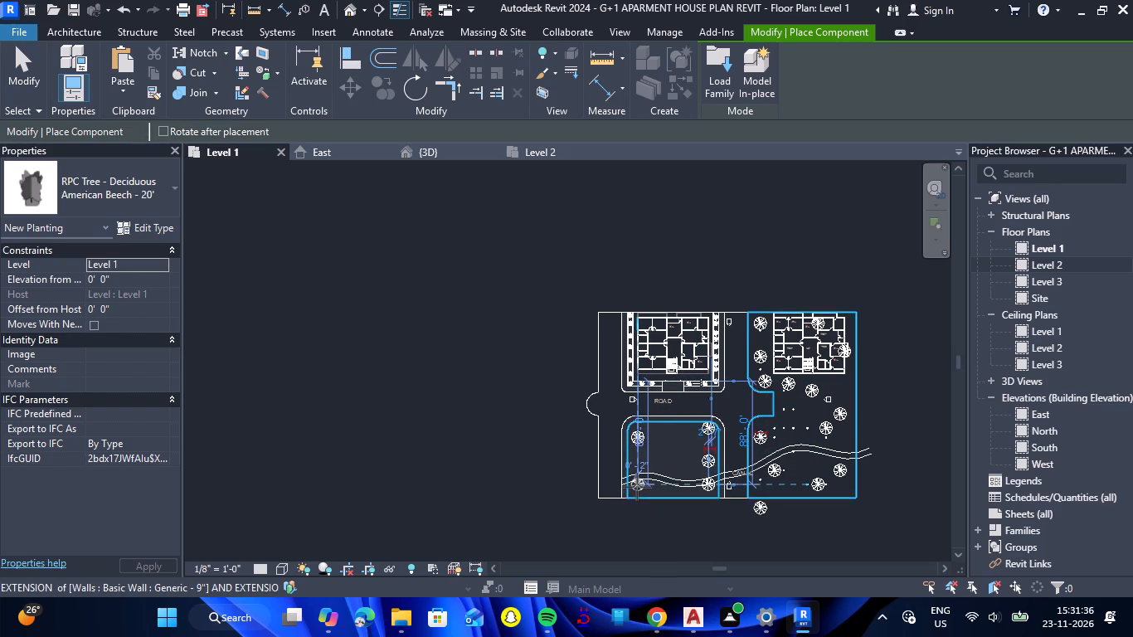
left_click(641, 463)
left_click(673, 444)
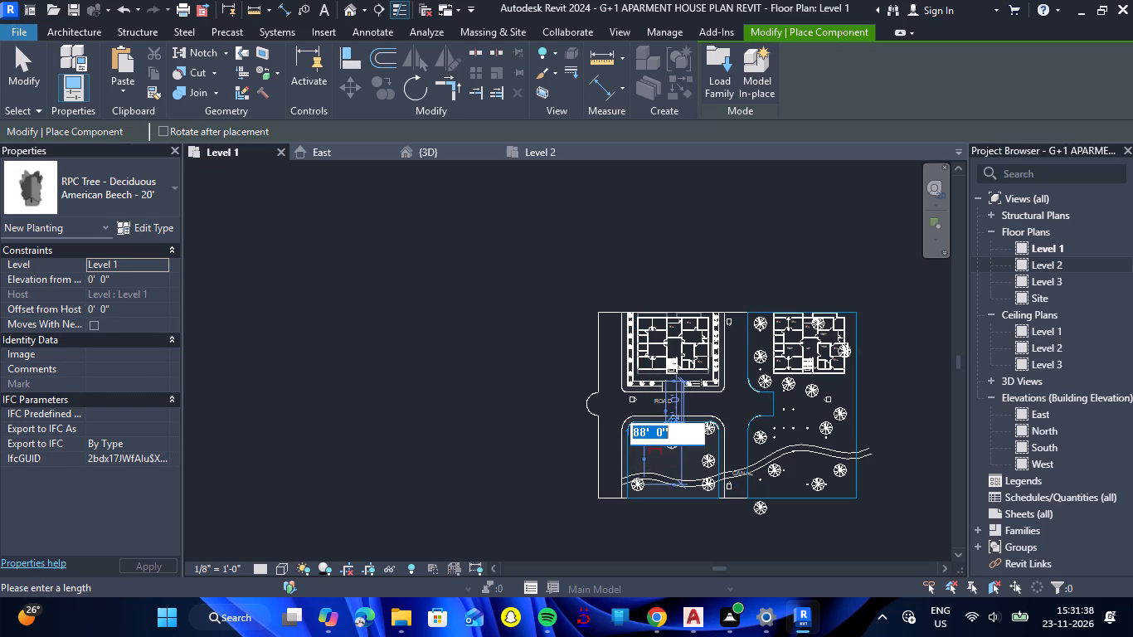
left_click(673, 465)
left_click(667, 444)
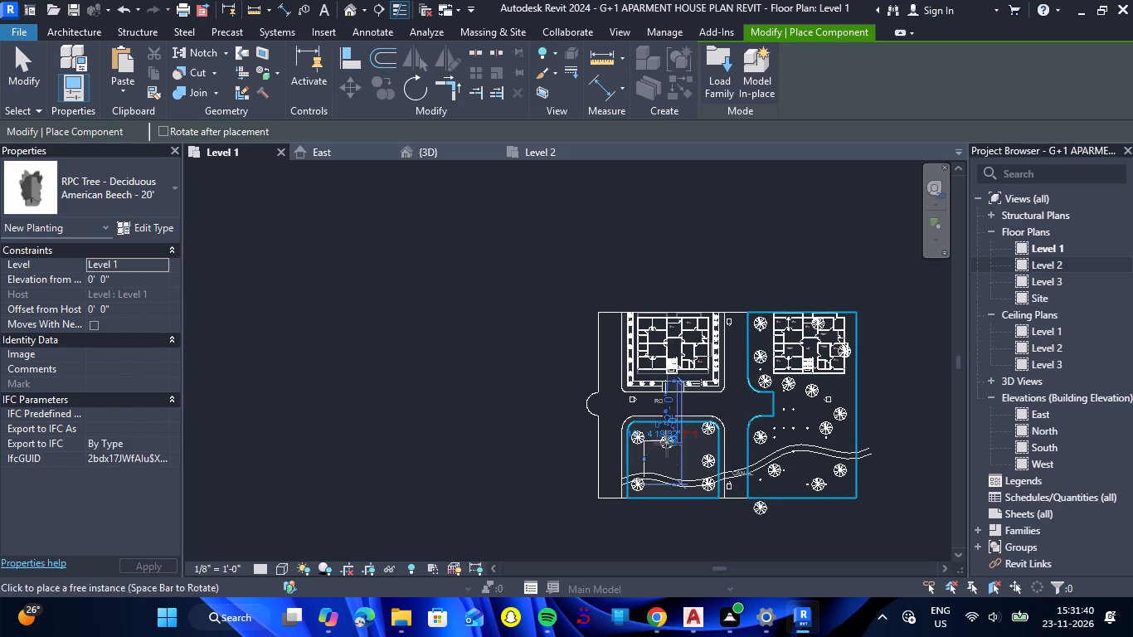
left_click(675, 469)
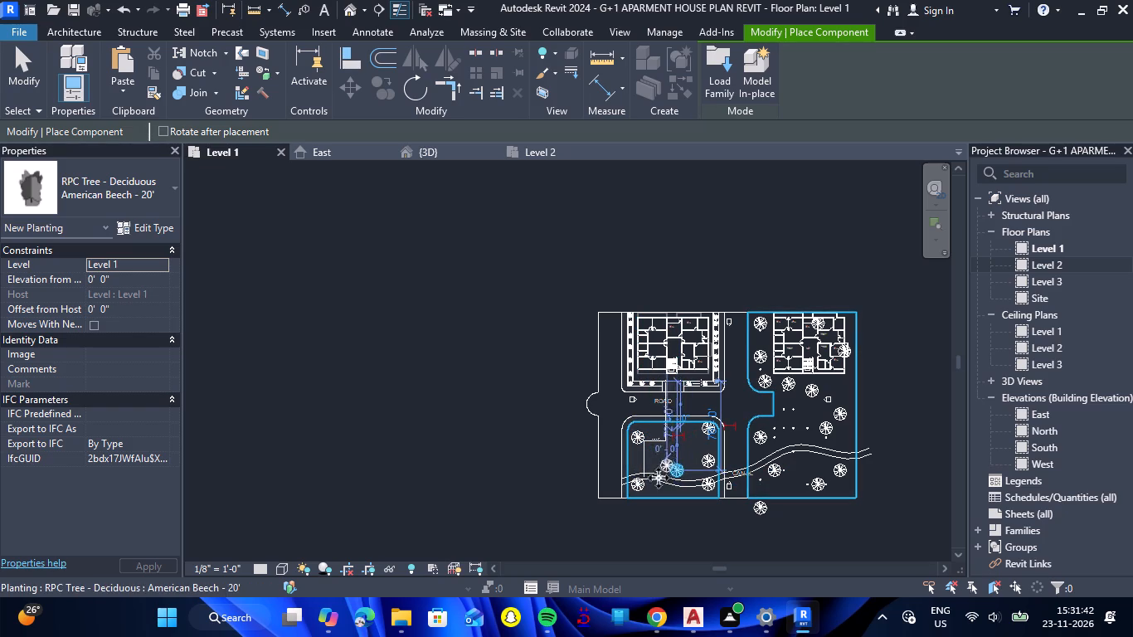
left_click(688, 450)
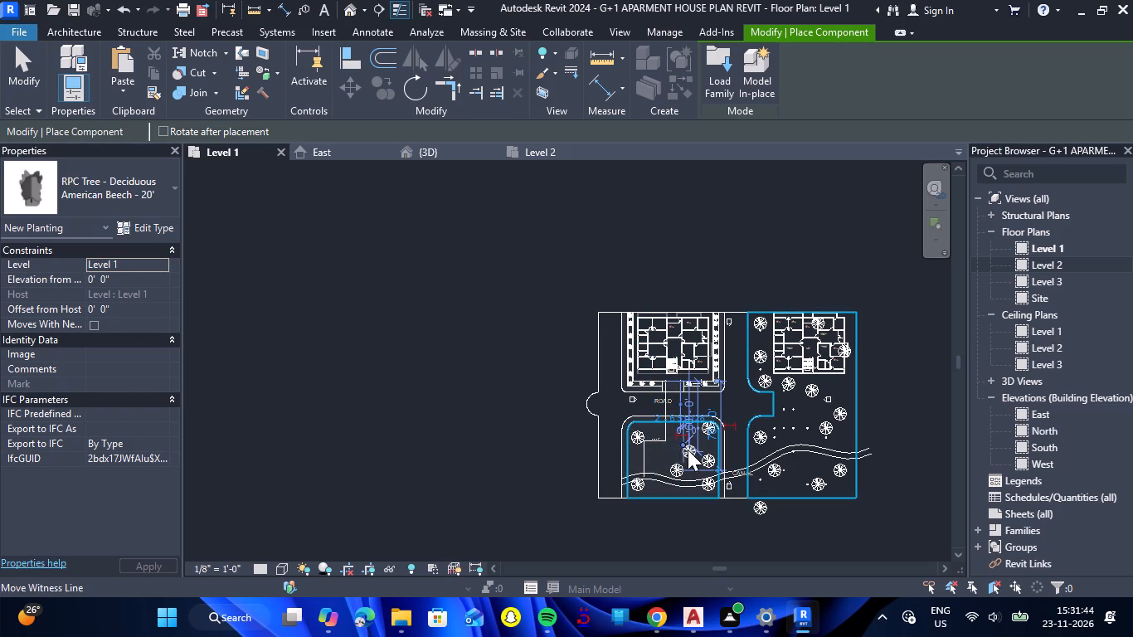
Place an American Beech - 20' tree at the southwest corner of the first house, between the bedroom and the planting strips.
scroll(644, 364, "up", 15)
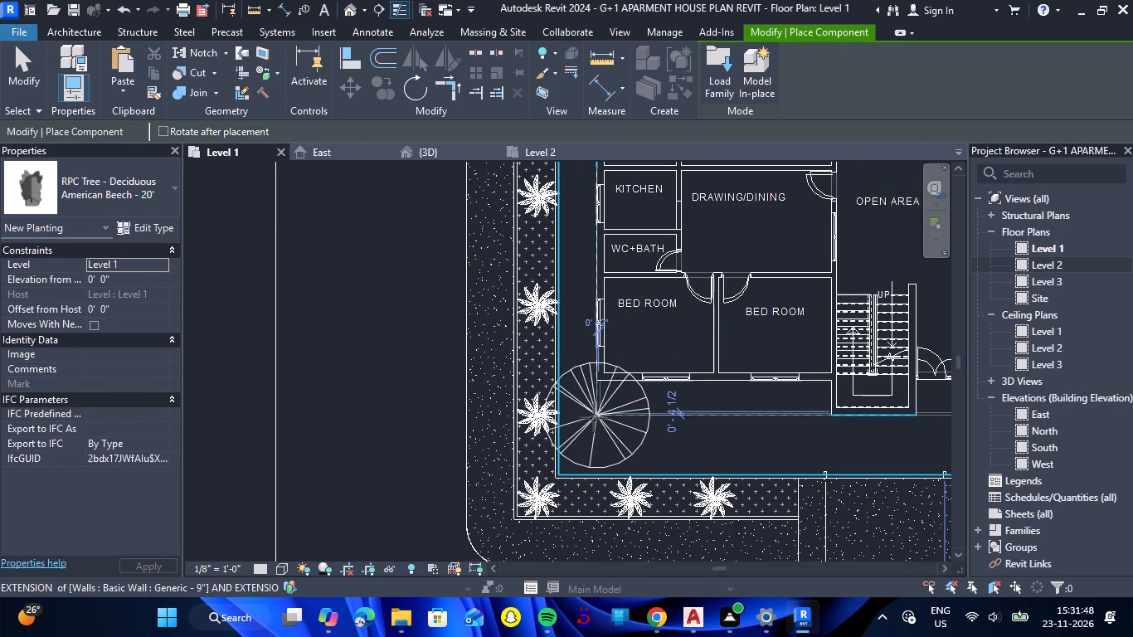
left_click(599, 435)
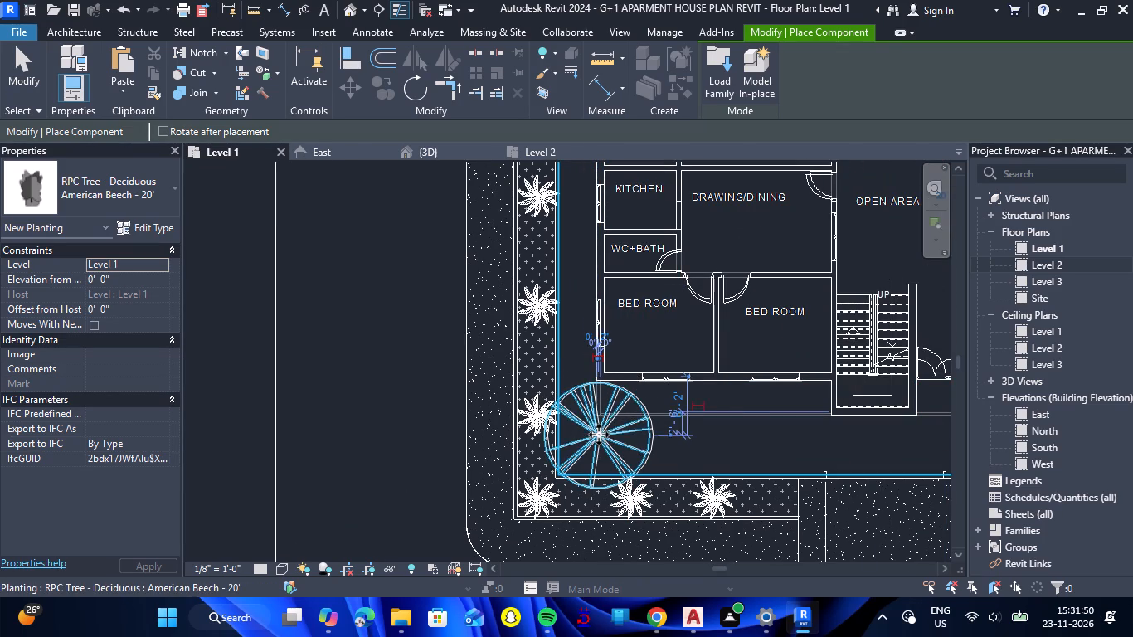
Delete the stray American Beech tree lying outside the site's south boundary.
key("Escape")
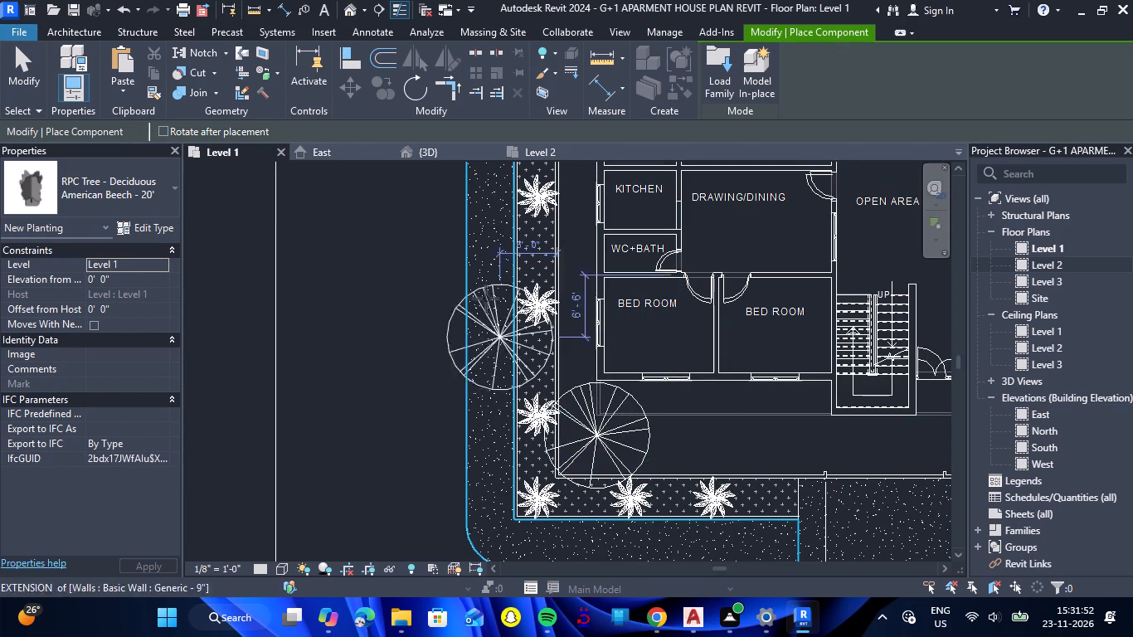
key("Escape")
scroll(421, 183, "down", 6)
scroll(524, 346, "down", 7)
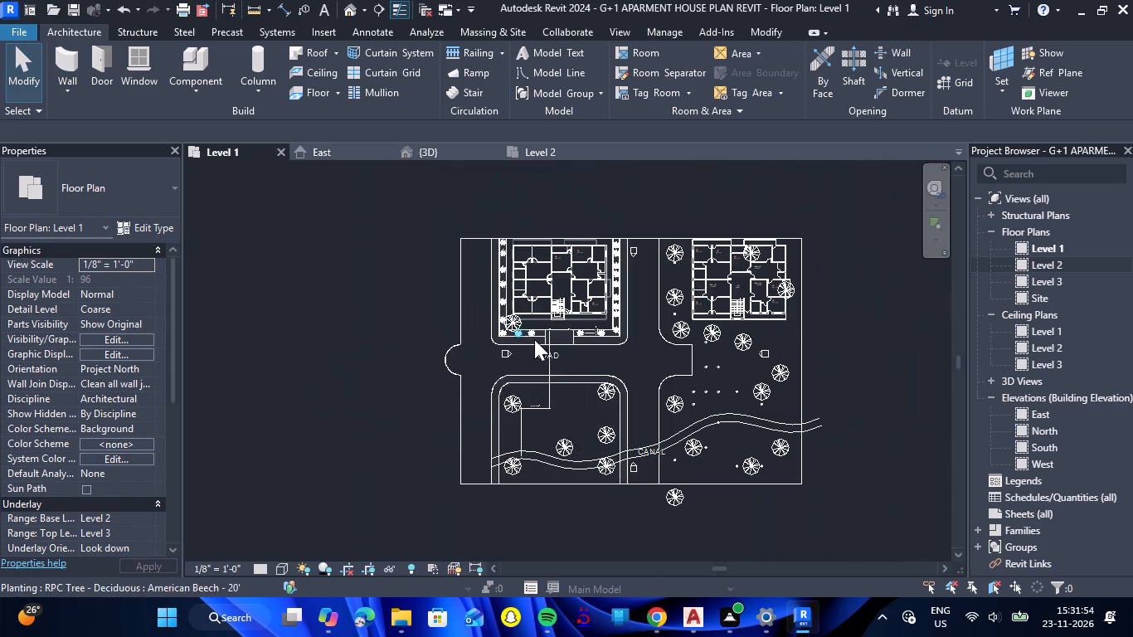
left_click(676, 498)
key("BackSpace")
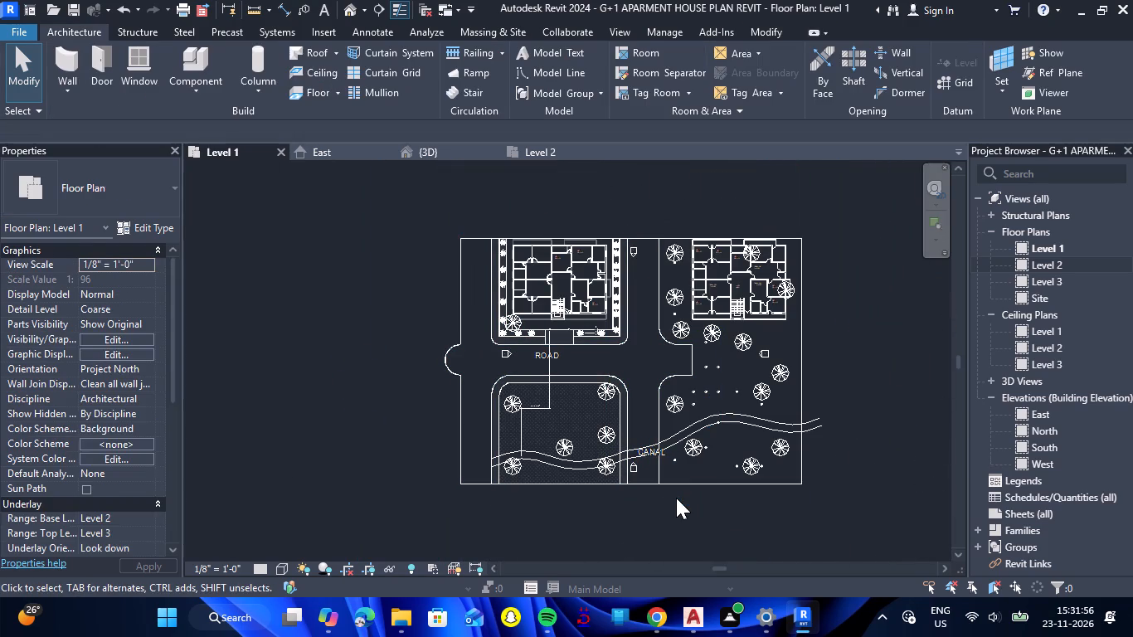
Examine the placed trees in the 3D view and return to the Level 1 plan at the first house's northwest corner.
left_click(454, 158)
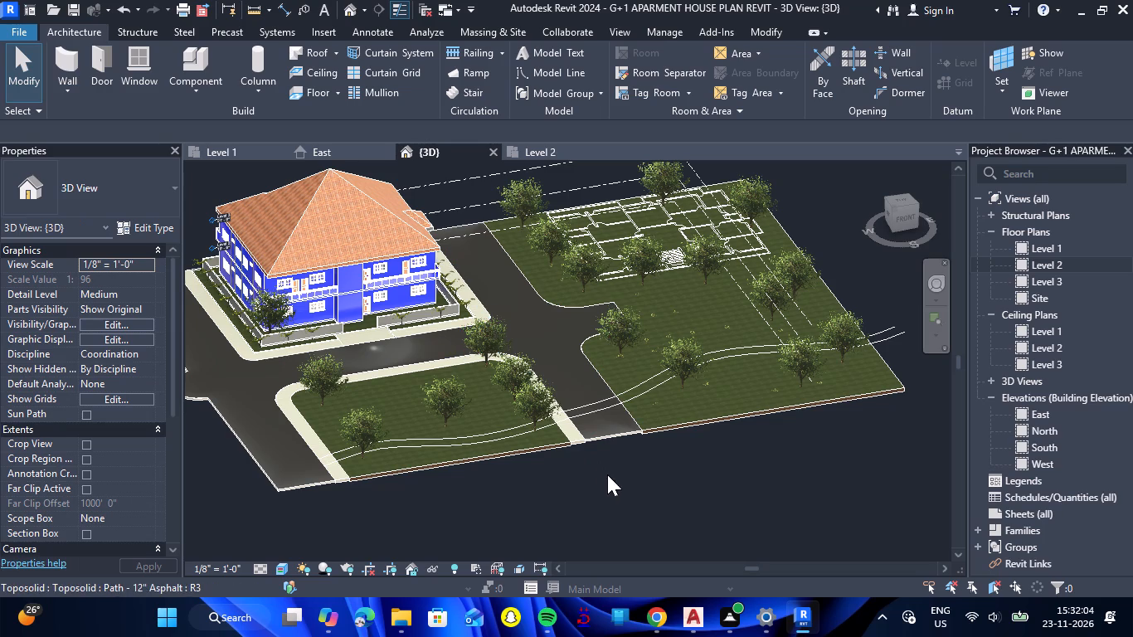
scroll(617, 484, "up", 4)
scroll(591, 467, "down", 4)
left_click(220, 142)
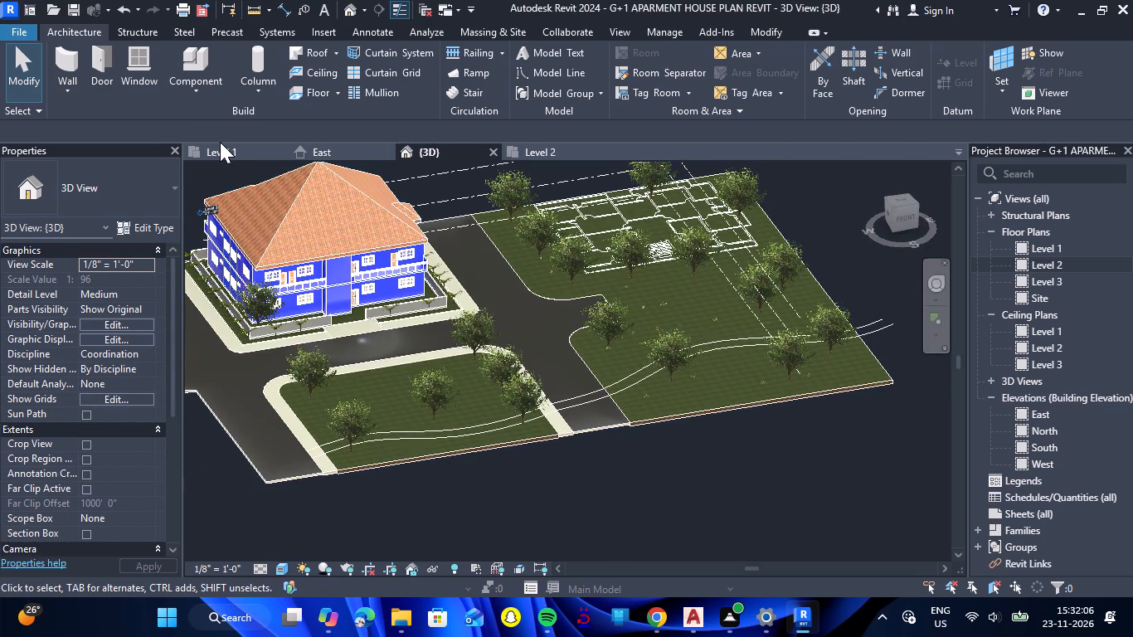
left_click(227, 151)
scroll(532, 260, "up", 2)
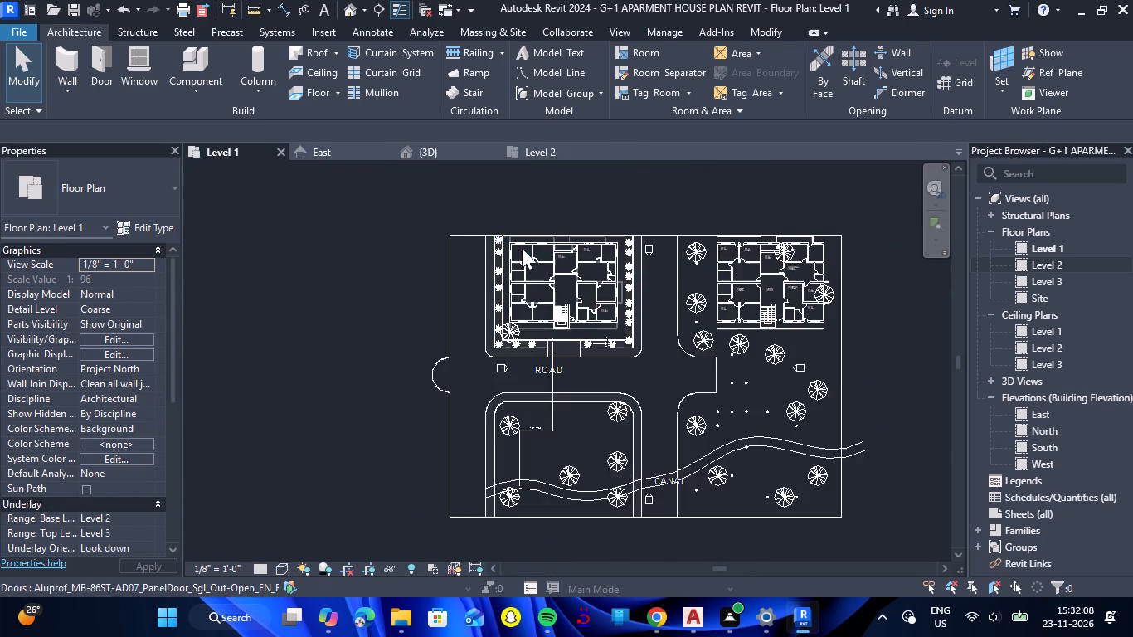
scroll(522, 248, "up", 12)
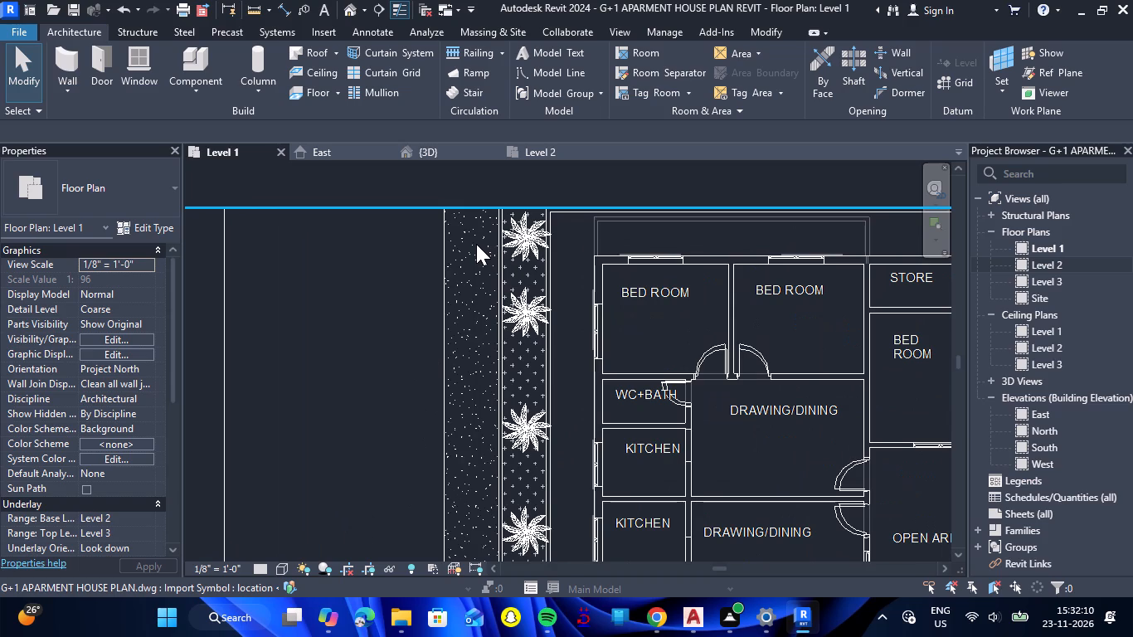
scroll(474, 231, "down", 2)
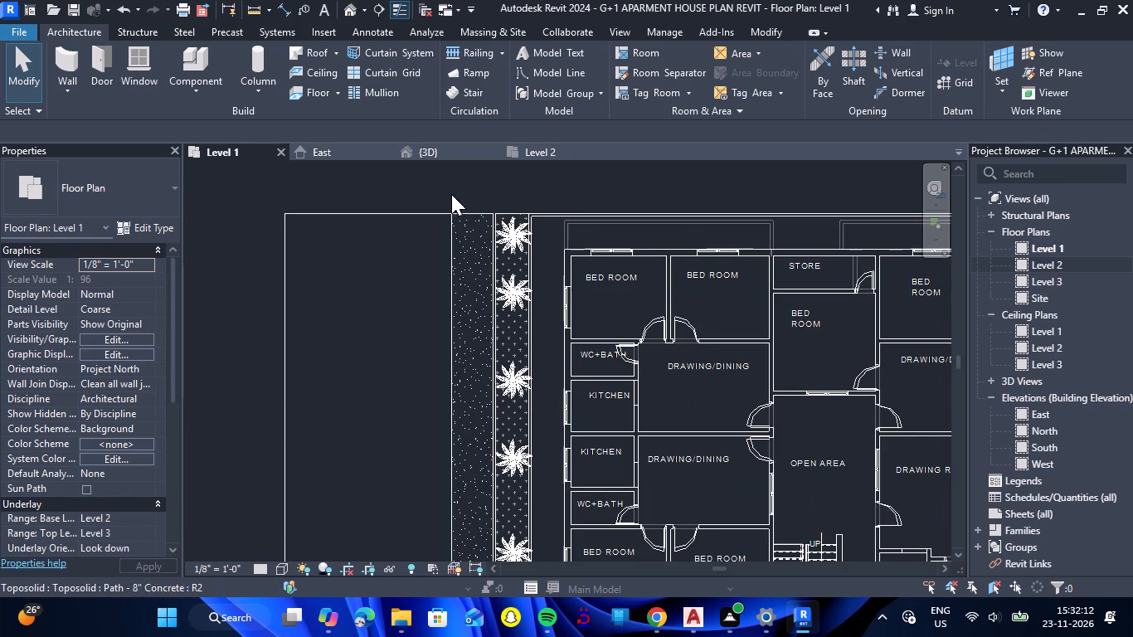
Create a Handrail - Rectangular railing along the first house's outer footpath edge, from the west side around the southwest corner to the entrance path.
left_click(450, 55)
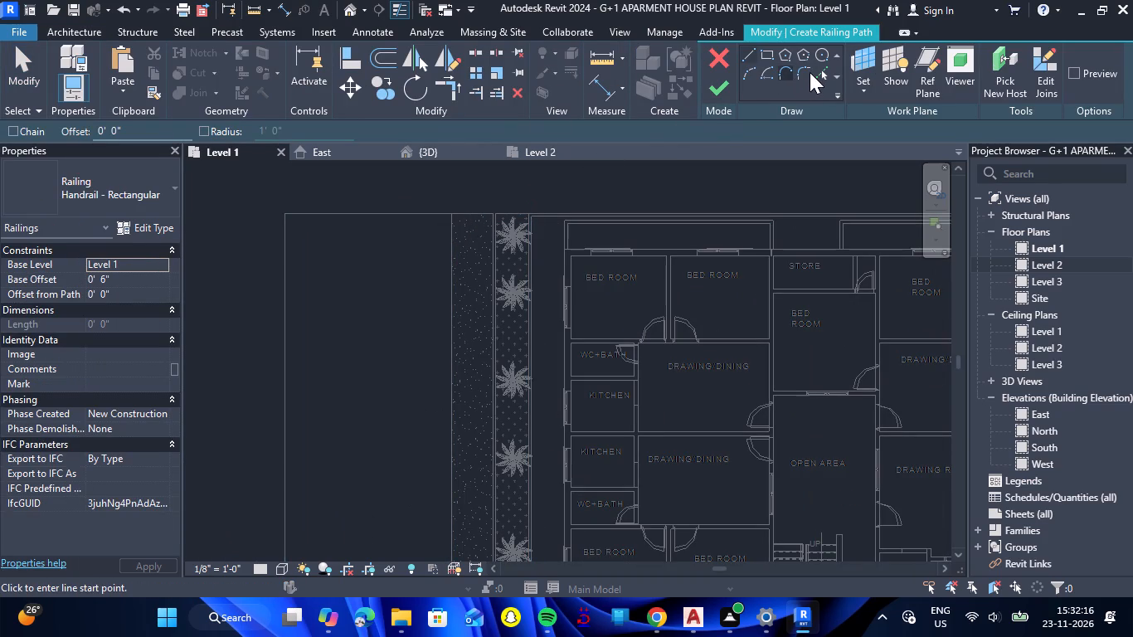
left_click(814, 71)
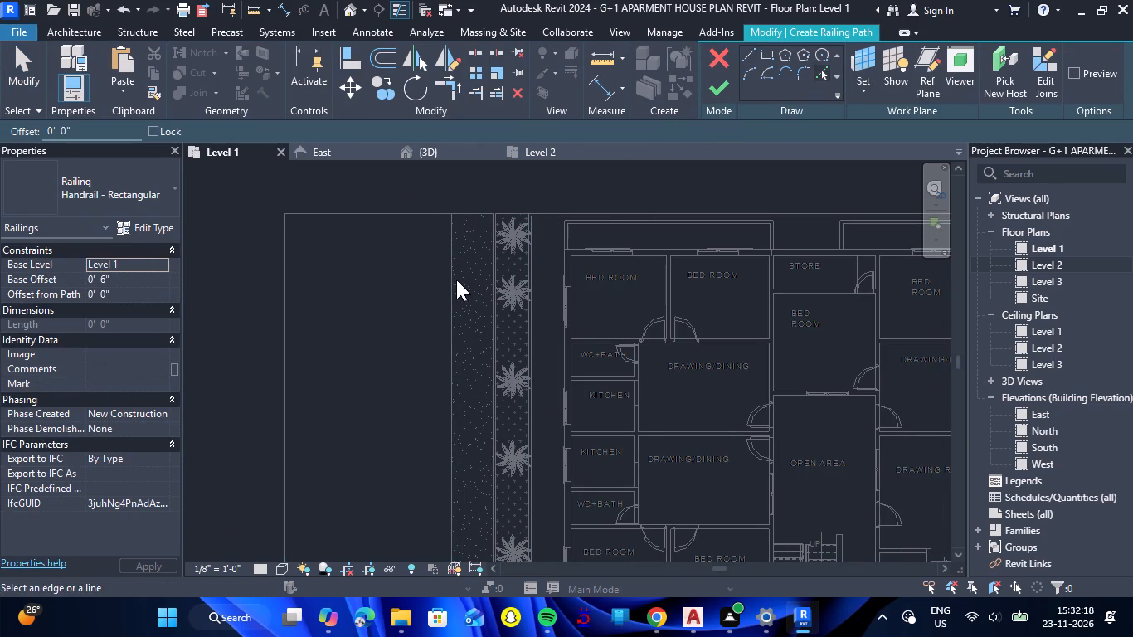
left_click(450, 280)
scroll(451, 200, "down", 6)
scroll(455, 459, "up", 5)
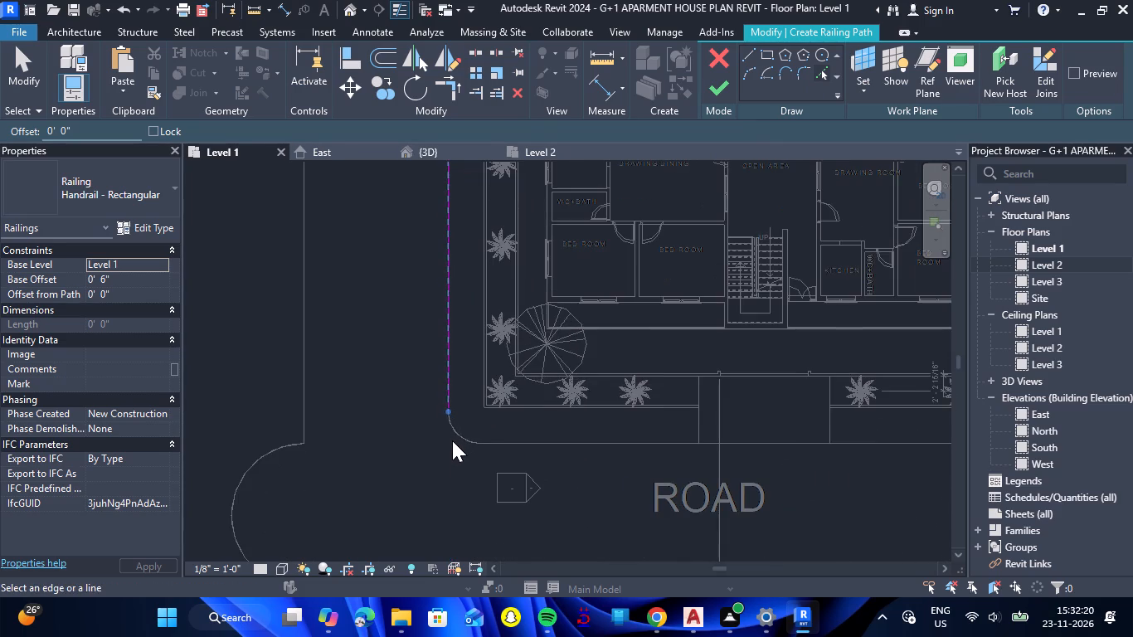
left_click(453, 435)
left_click(540, 446)
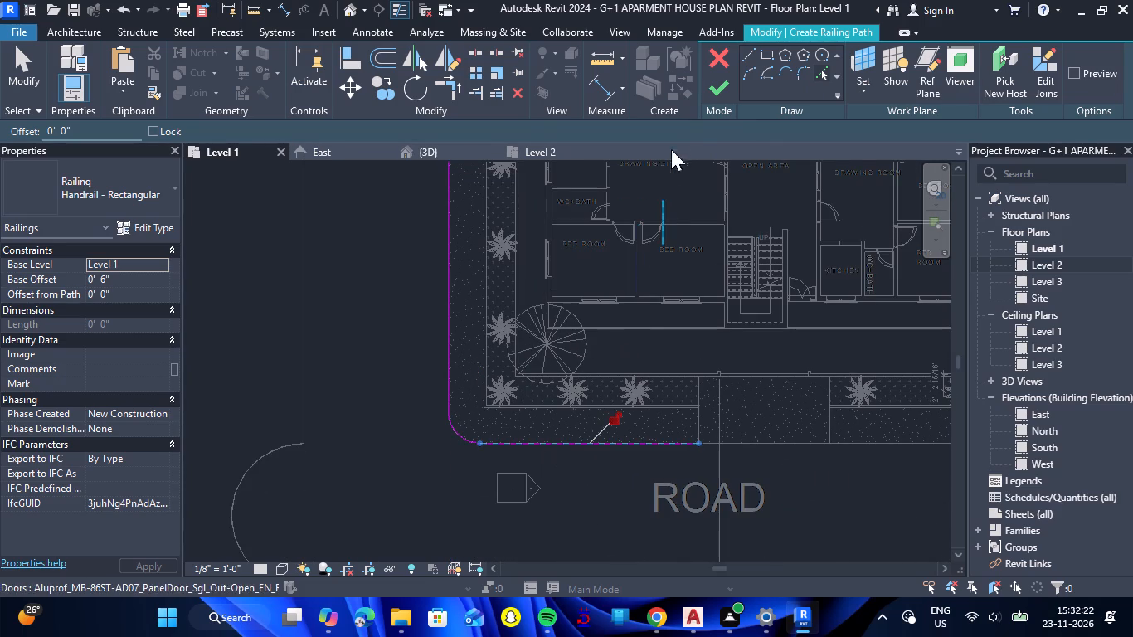
left_click(714, 95)
Create a matching railing along the outer footpath edge from the entrance path's east side, around the southeast corner and up the east side.
scroll(442, 301, "down", 5)
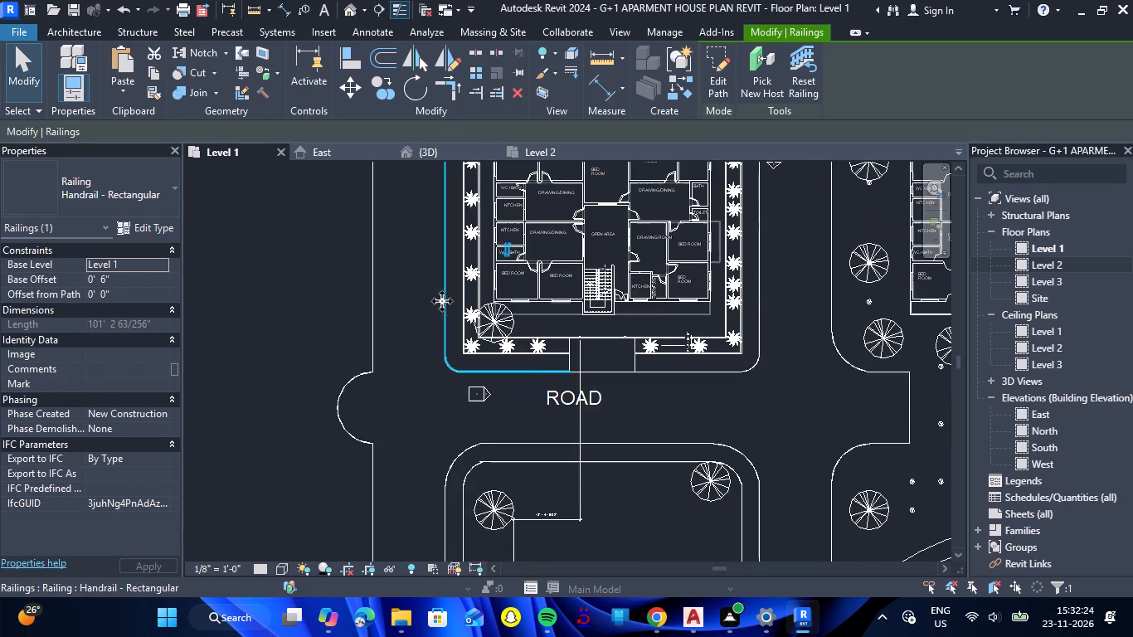
scroll(677, 371, "up", 6)
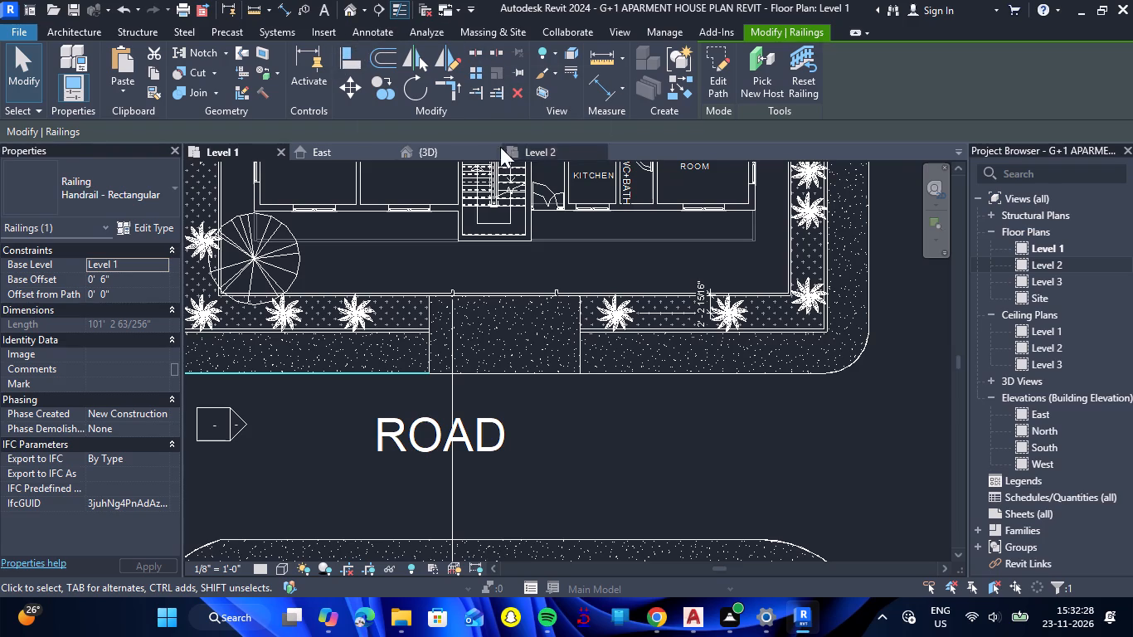
left_click(99, 35)
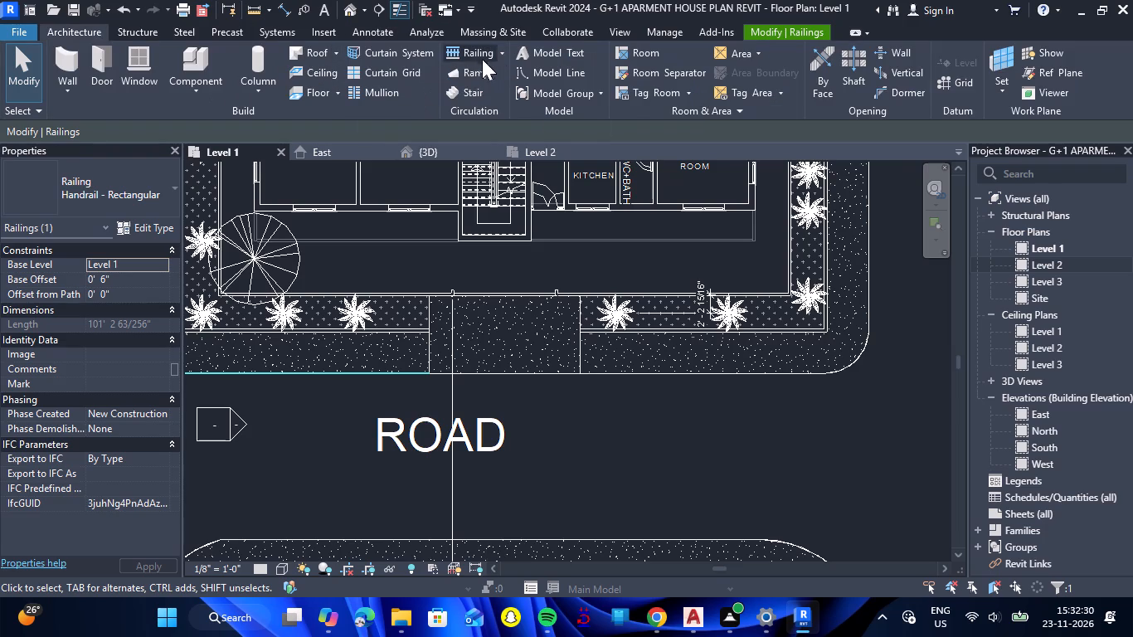
left_click(473, 56)
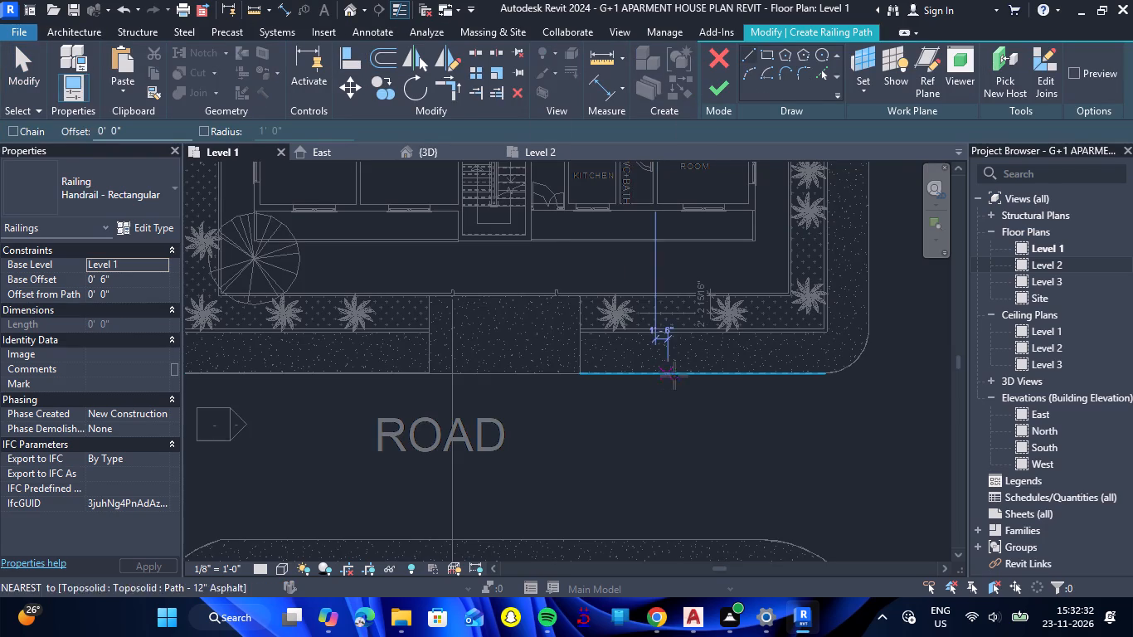
left_click(819, 78)
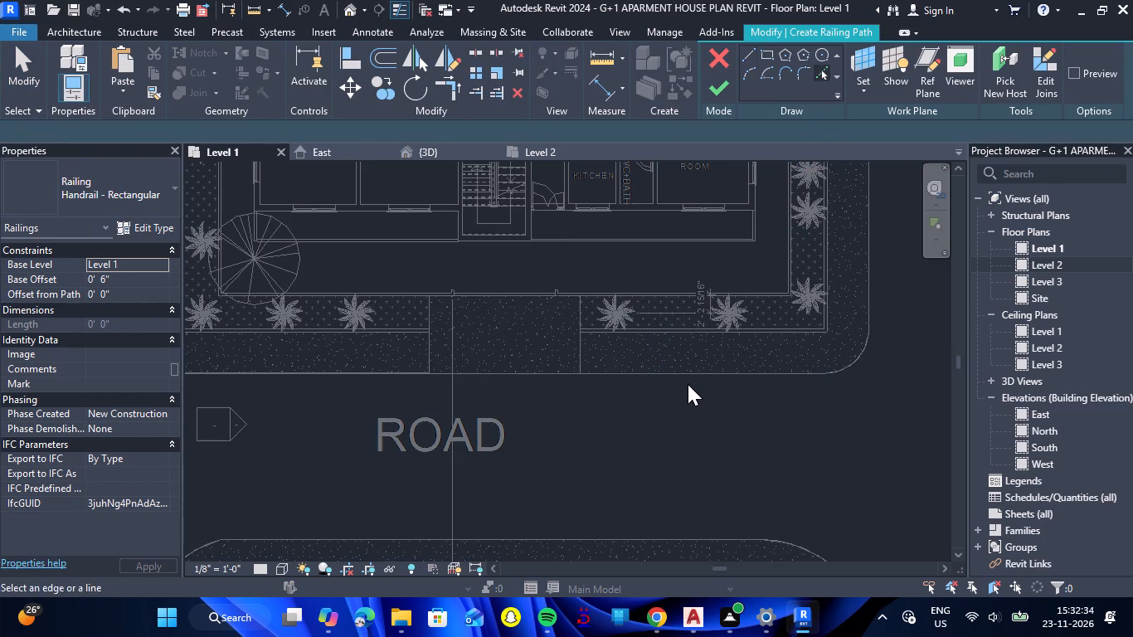
left_click(691, 371)
left_click(856, 355)
left_click(870, 305)
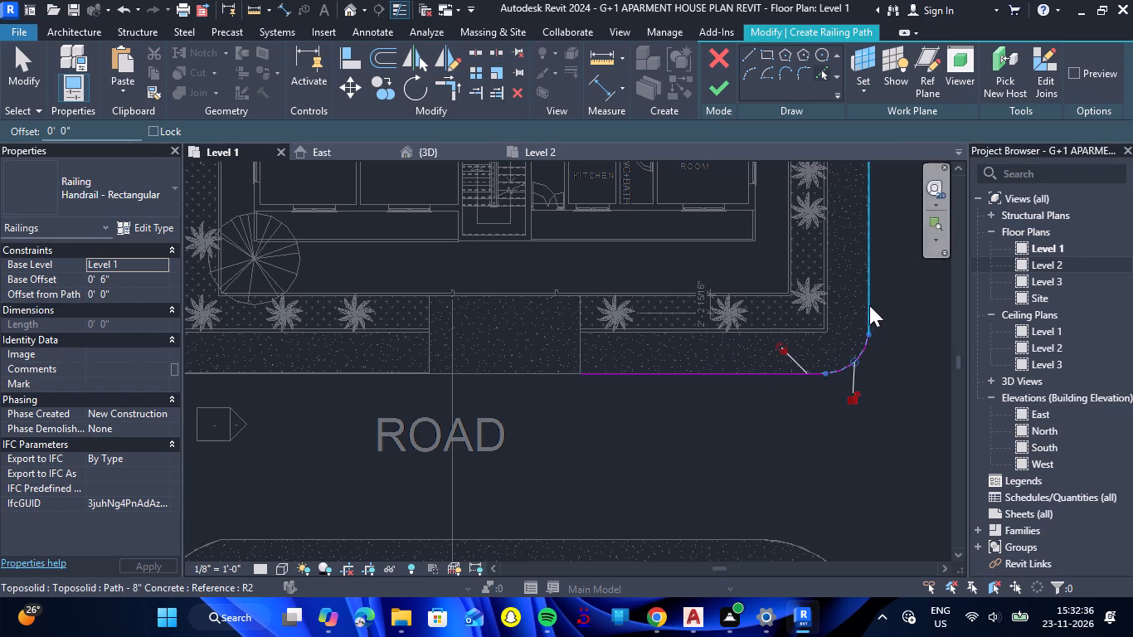
scroll(795, 404, "down", 9)
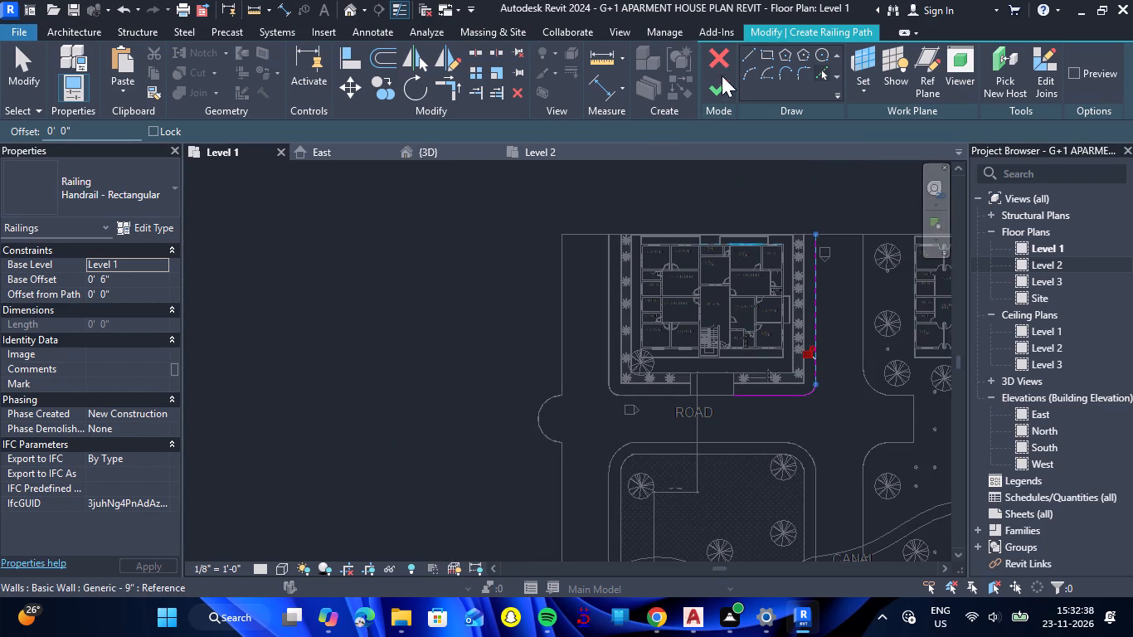
left_click(724, 94)
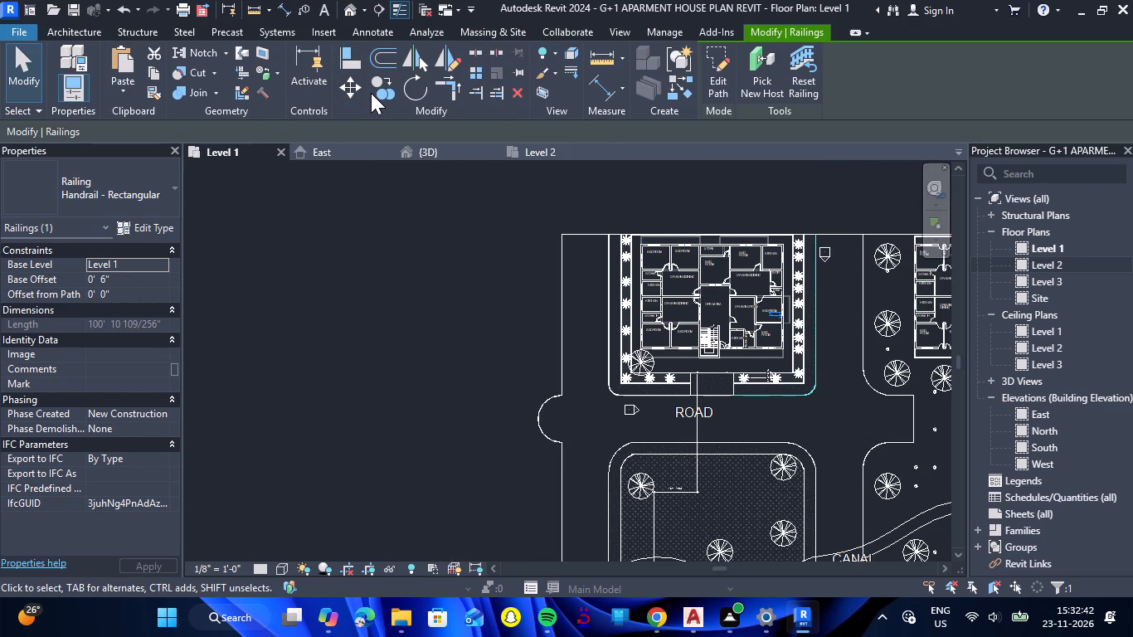
Begin a Handrail - Rectangular railing path along the outer footpath edge of the lawn across the road, covering west side, northwest corner and north side.
left_click(95, 37)
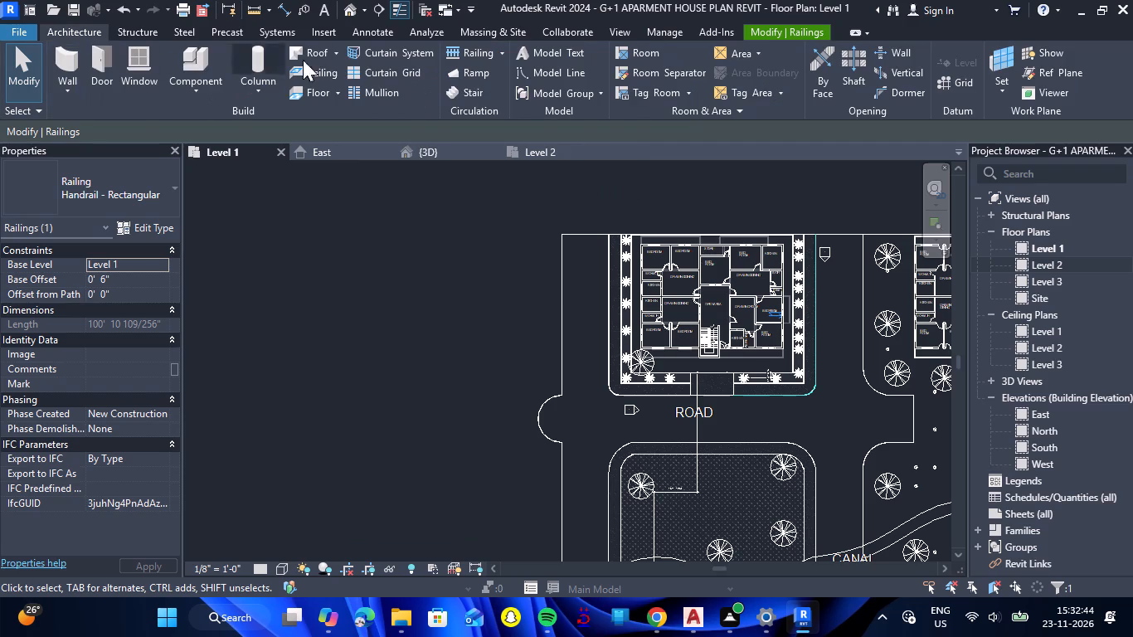
left_click(476, 56)
scroll(447, 166, "down", 4)
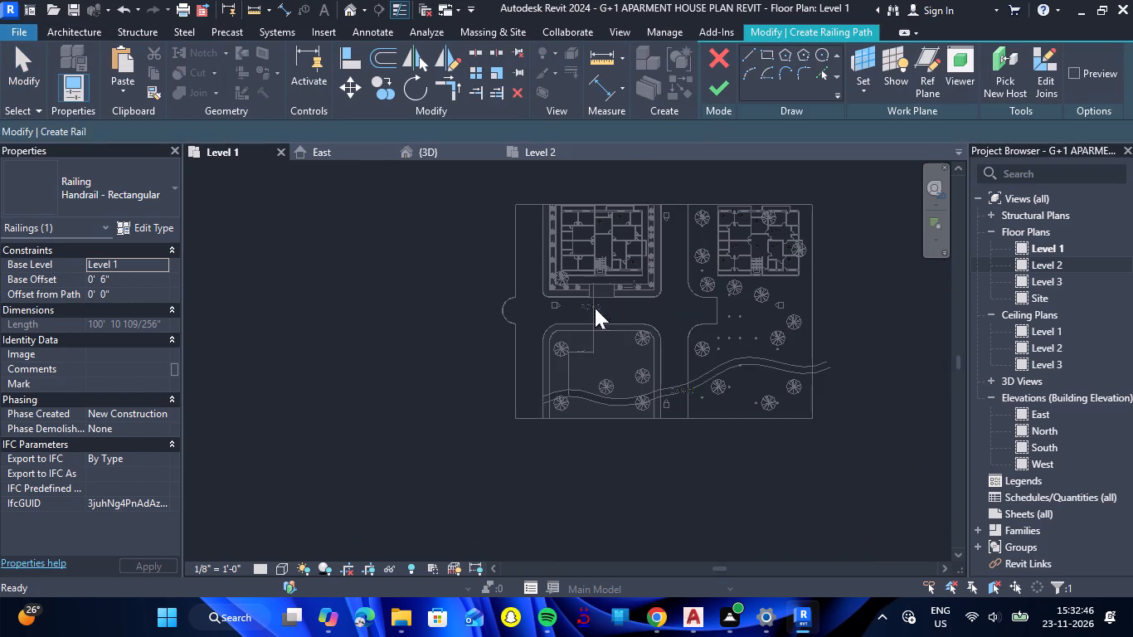
scroll(547, 415, "up", 6)
left_click(824, 79)
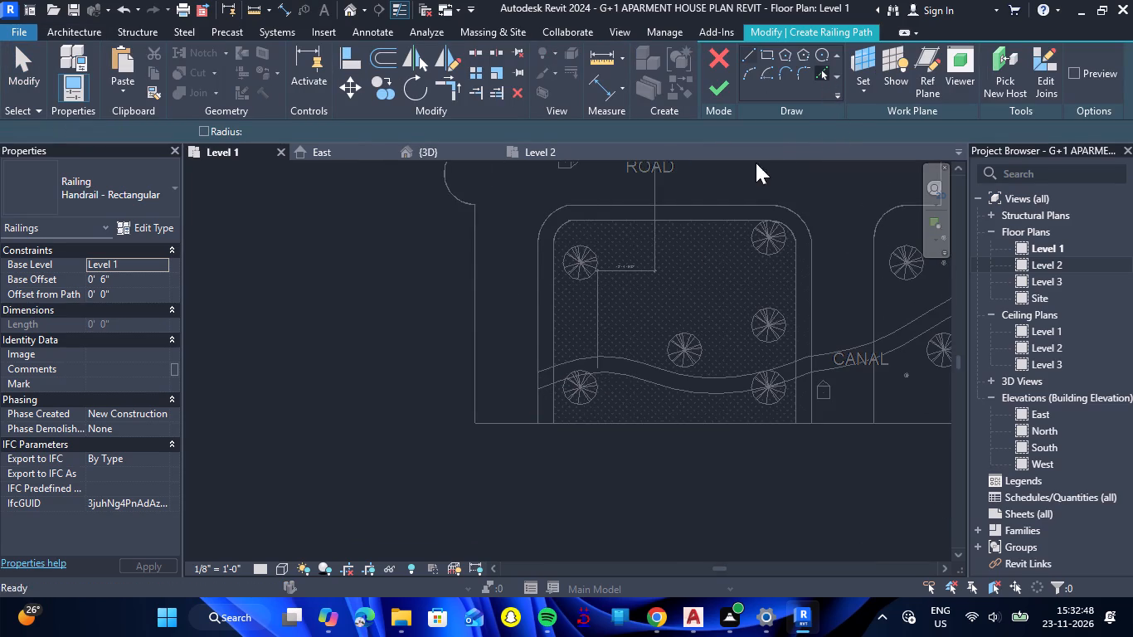
scroll(533, 384, "up", 5)
left_click(540, 437)
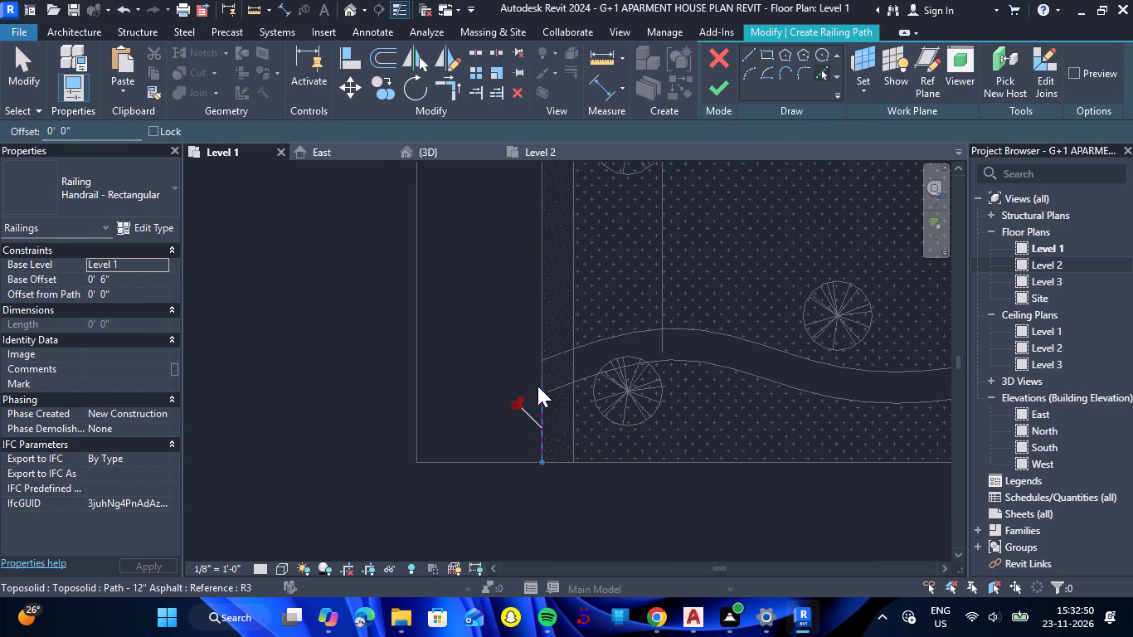
left_click(540, 378)
scroll(560, 410, "down", 6)
scroll(552, 250, "up", 5)
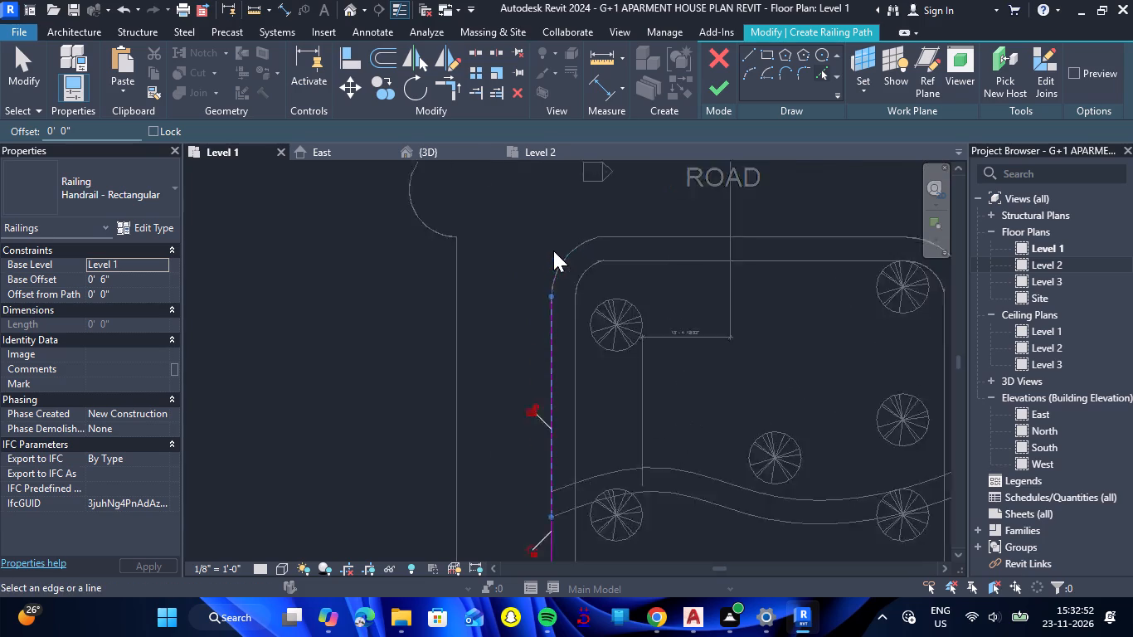
scroll(553, 250, "up", 2)
left_click(566, 262)
left_click(675, 224)
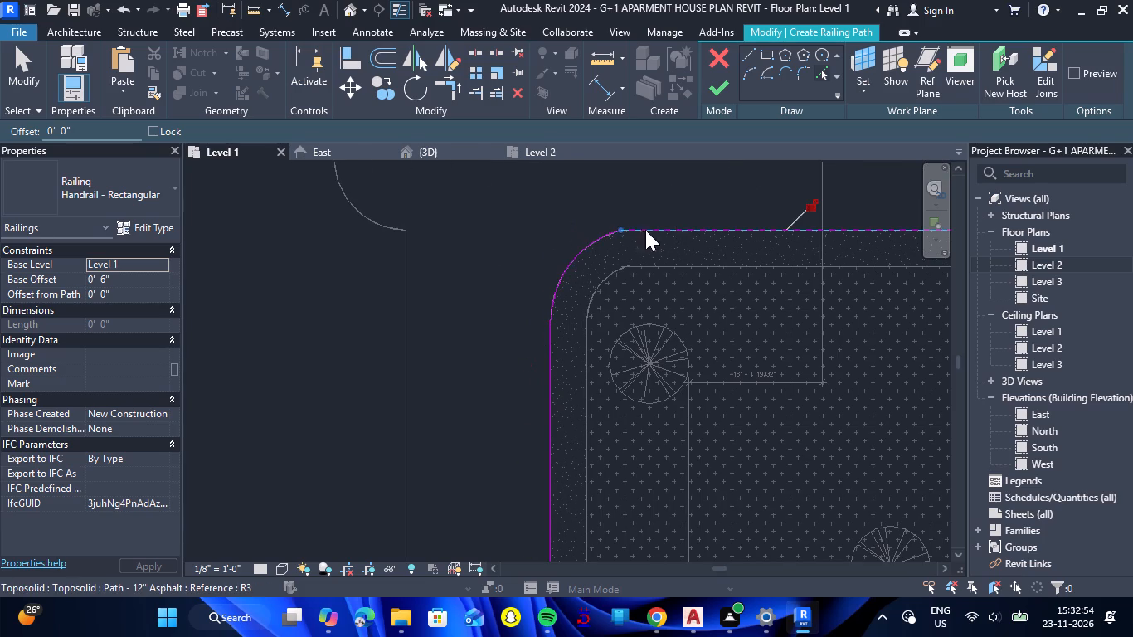
Extend the railing path around the northeast corner and down the east side to the site boundary, and try to finish it.
scroll(497, 240, "down", 6)
scroll(769, 234, "up", 5)
left_click(790, 257)
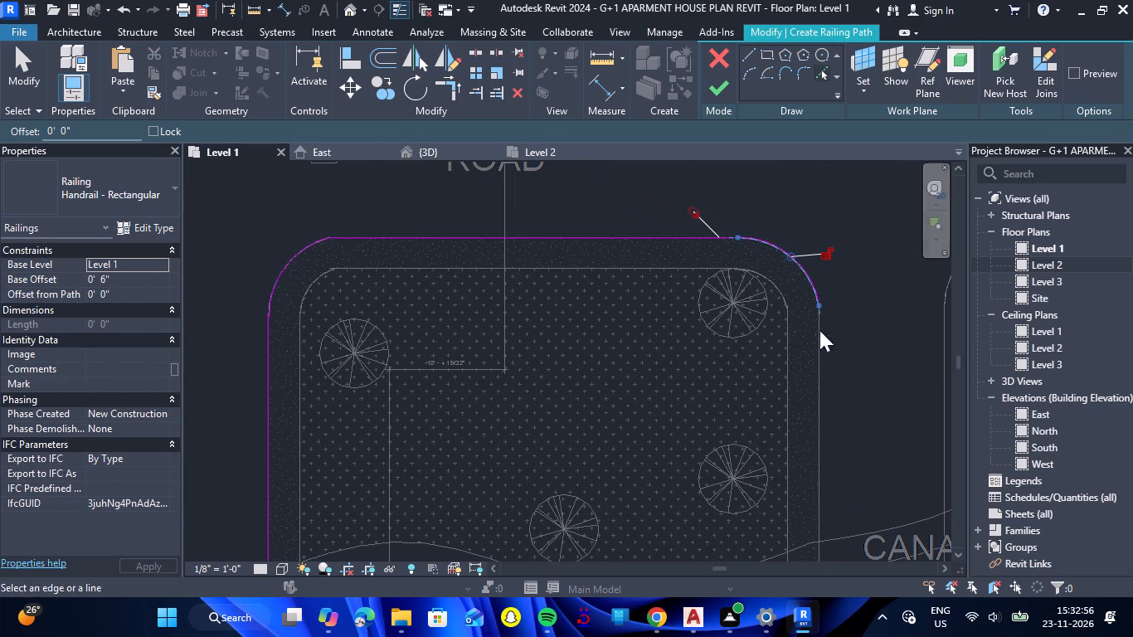
left_click(825, 363)
scroll(706, 273, "down", 7)
scroll(748, 420, "up", 3)
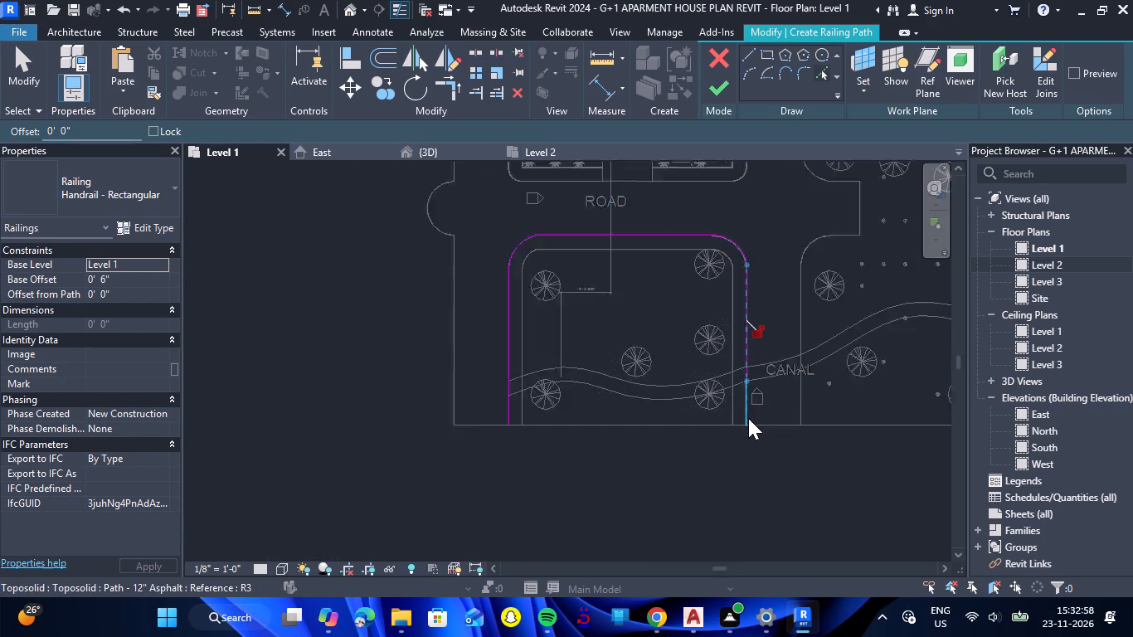
scroll(748, 418, "up", 4)
left_click(749, 412)
scroll(727, 446, "down", 6)
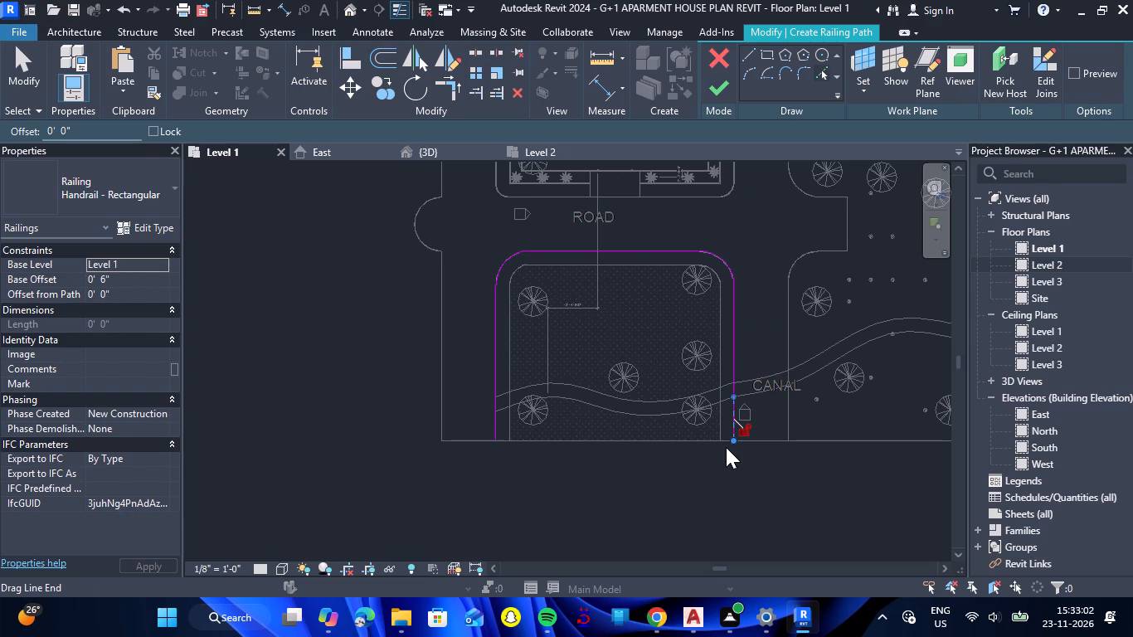
left_click(720, 88)
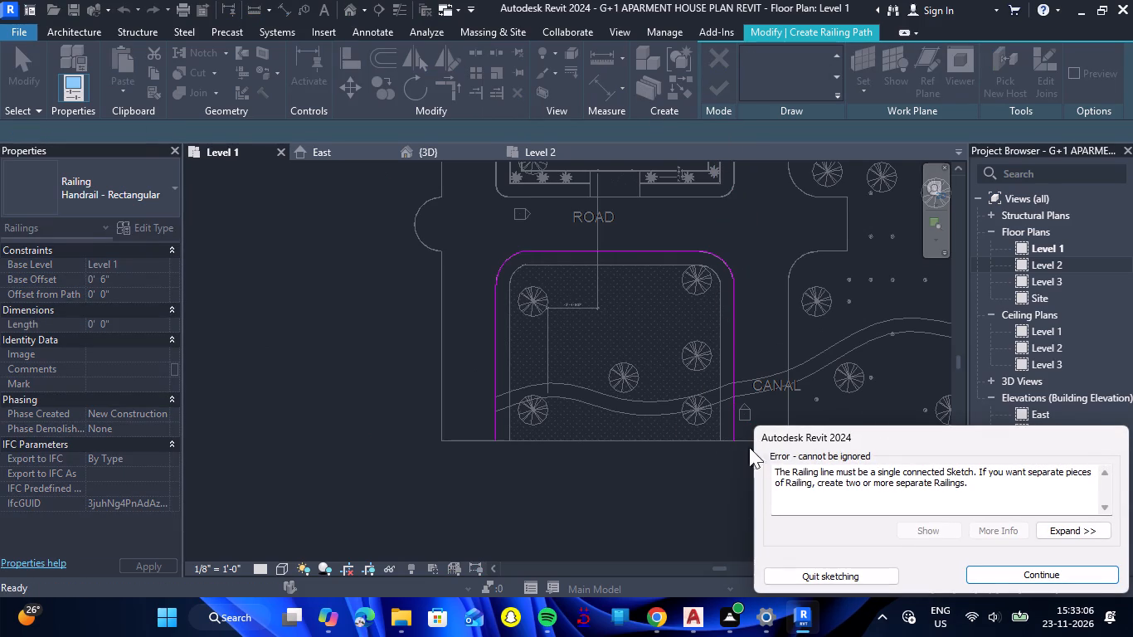
left_click(1016, 581)
Inspect the lawn railing path's northeast corner for gaps and try finishing the railing again.
scroll(738, 292, "up", 2)
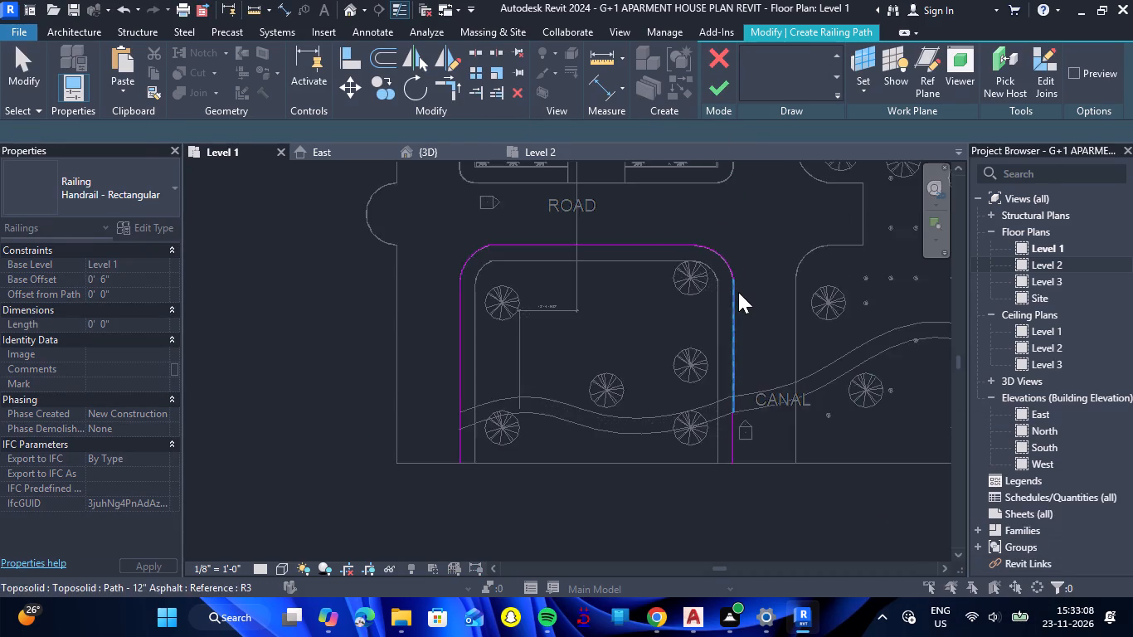
scroll(738, 292, "up", 20)
scroll(656, 396, "up", 7)
scroll(691, 301, "down", 9)
scroll(691, 299, "down", 17)
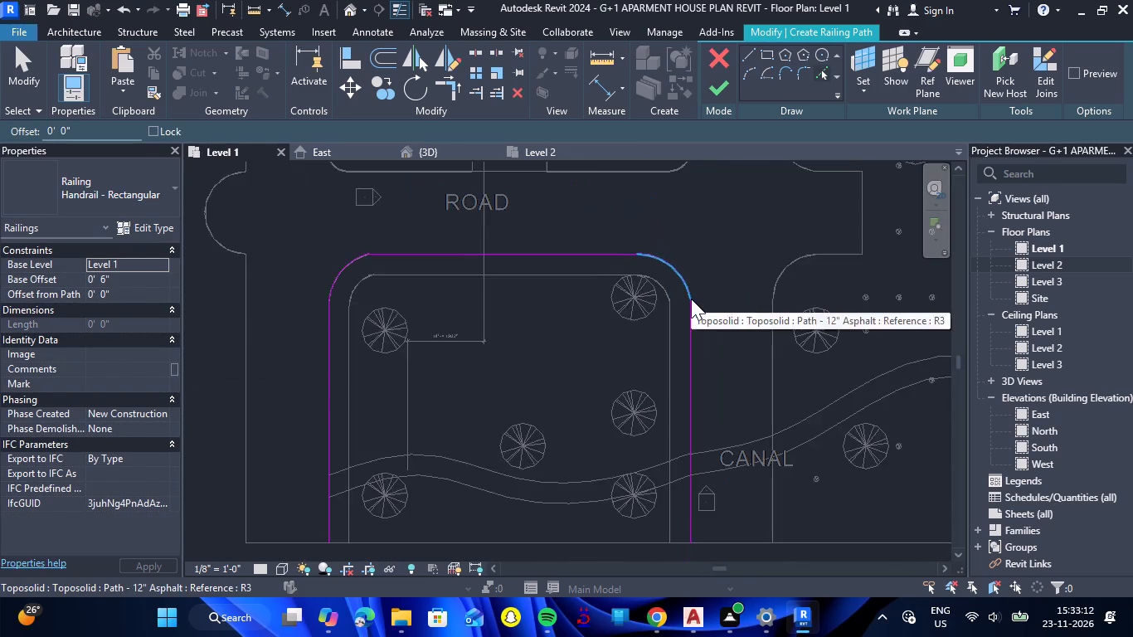
scroll(691, 299, "down", 5)
scroll(630, 416, "up", 4)
scroll(630, 416, "down", 3)
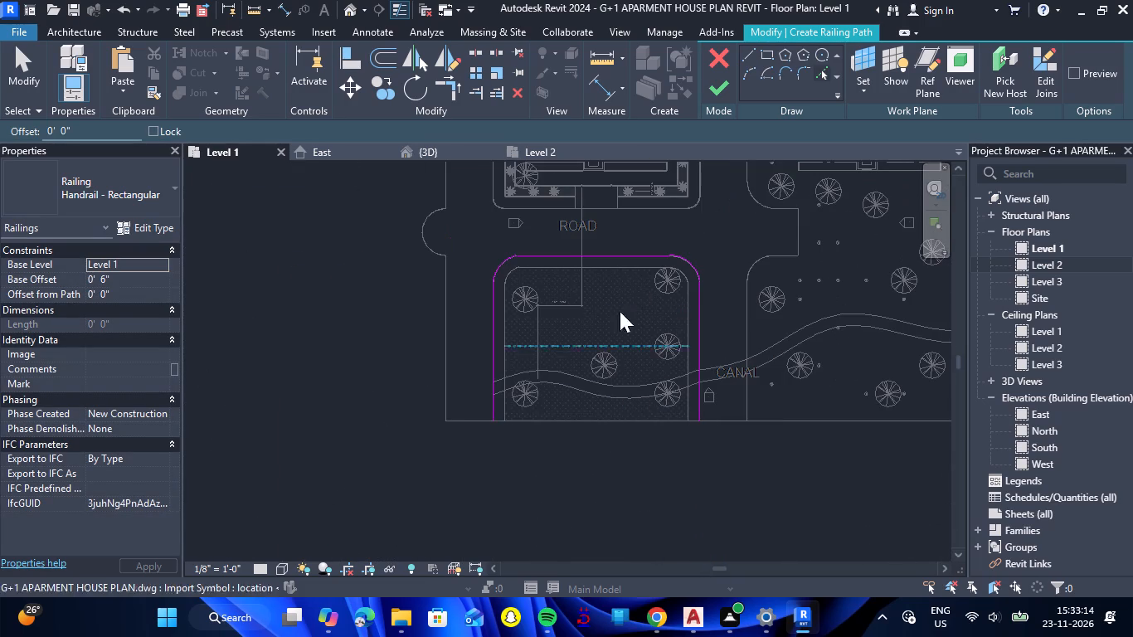
left_click(714, 100)
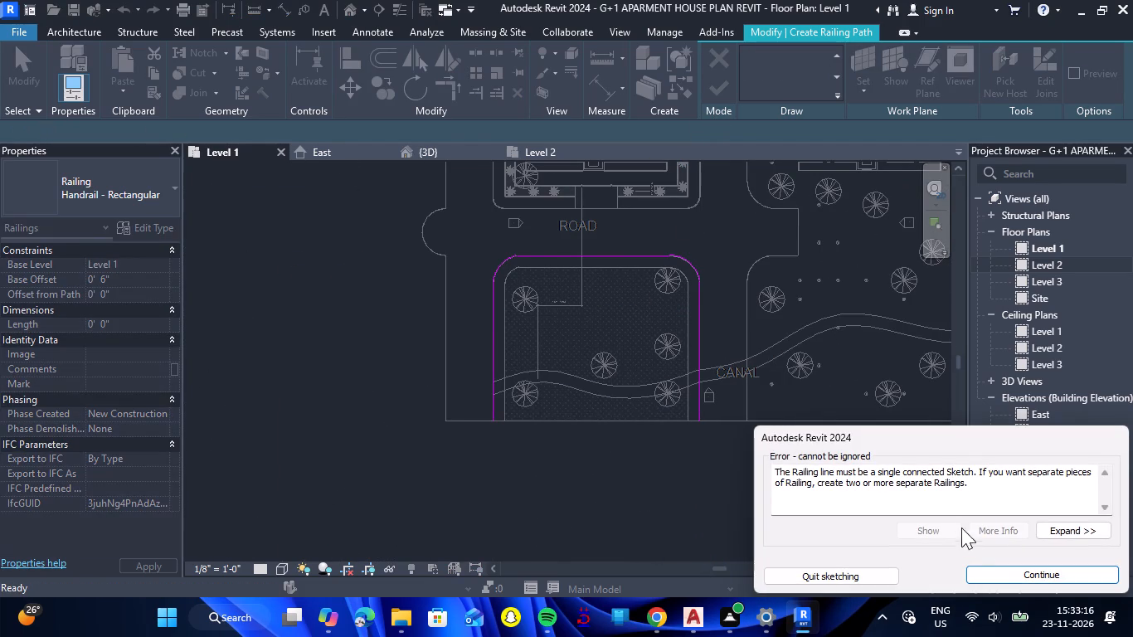
left_click(1004, 574)
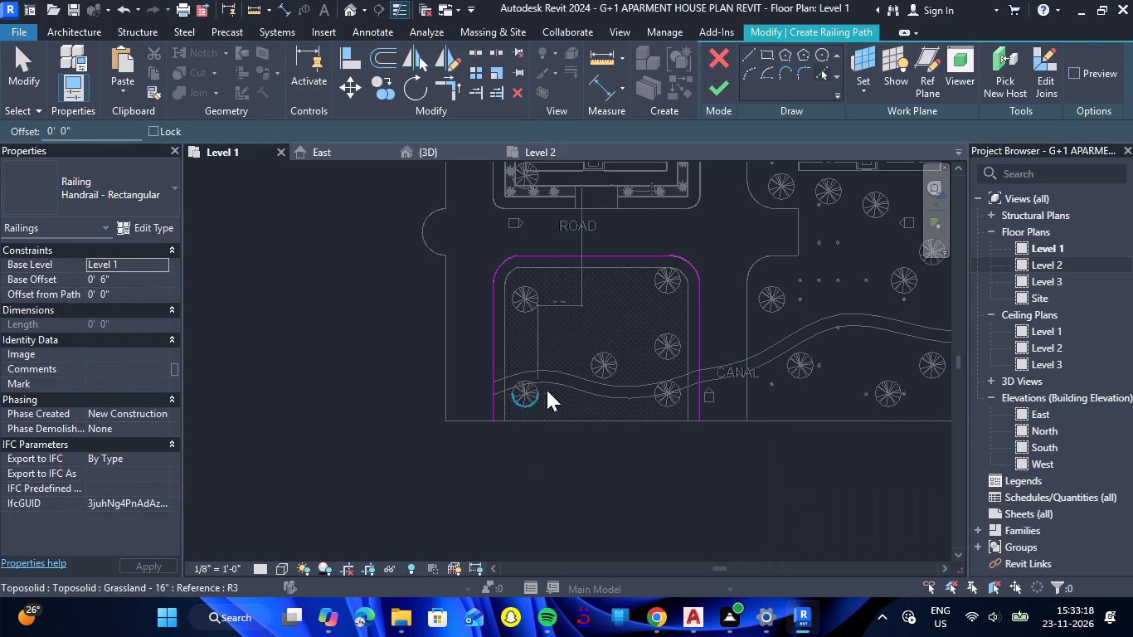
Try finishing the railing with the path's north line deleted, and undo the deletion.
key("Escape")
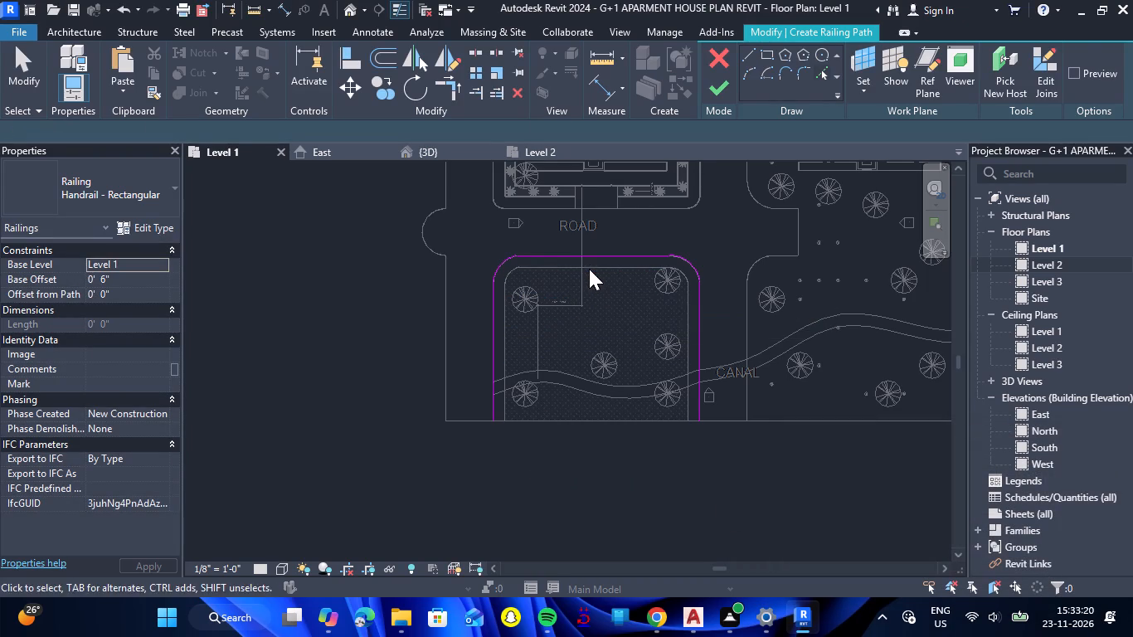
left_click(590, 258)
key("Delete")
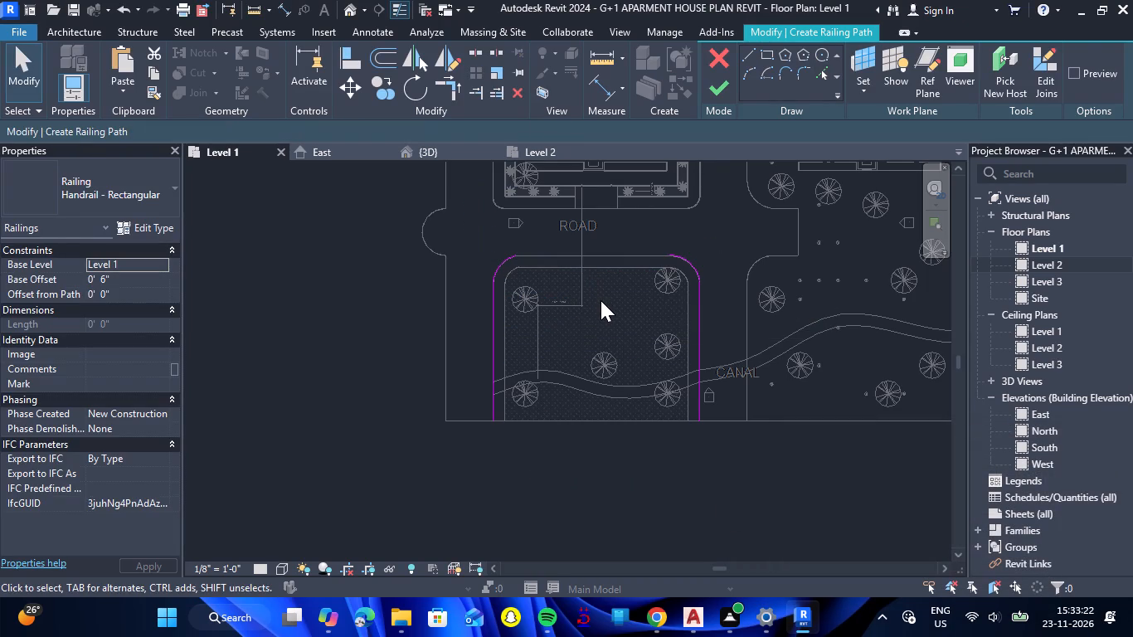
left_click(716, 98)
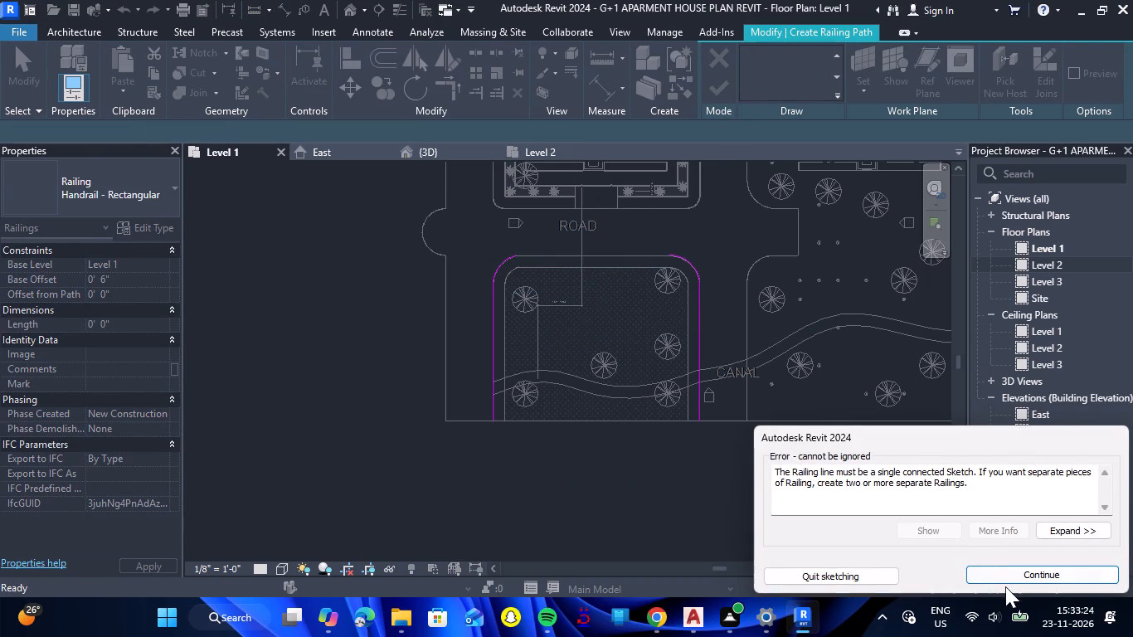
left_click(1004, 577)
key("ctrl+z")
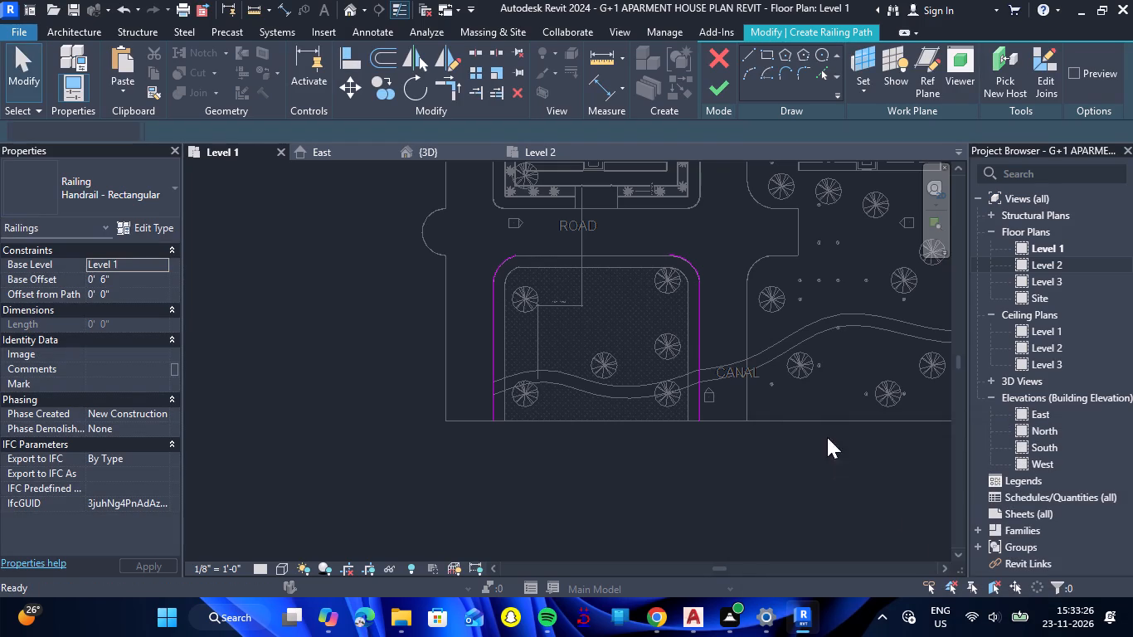
Select the northeast corner arc of the lawn railing path.
left_click(698, 270)
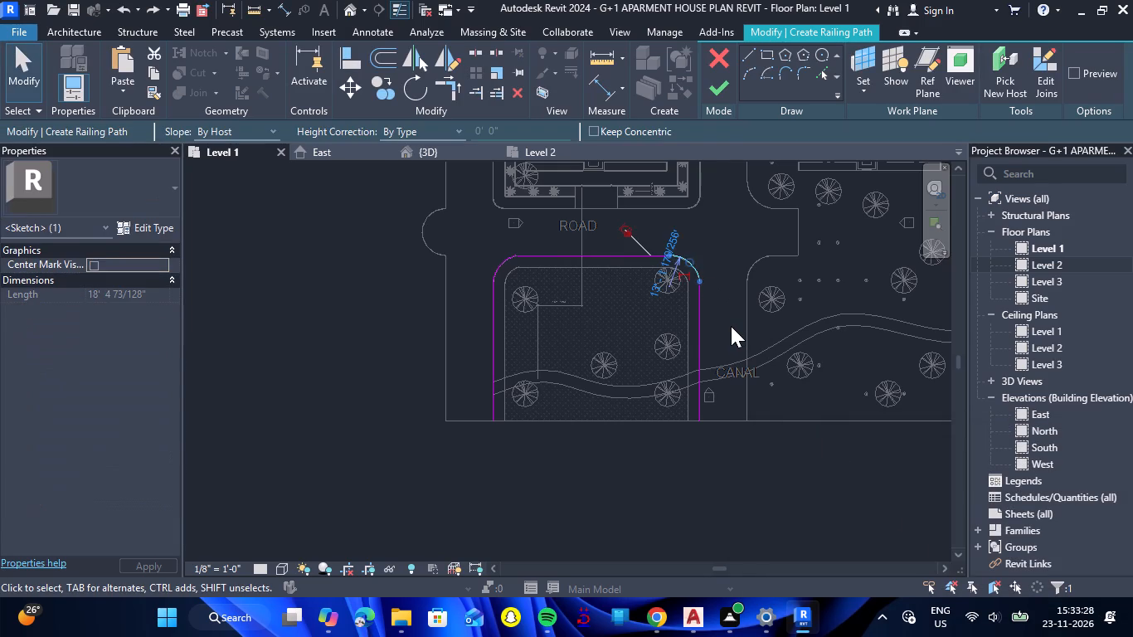
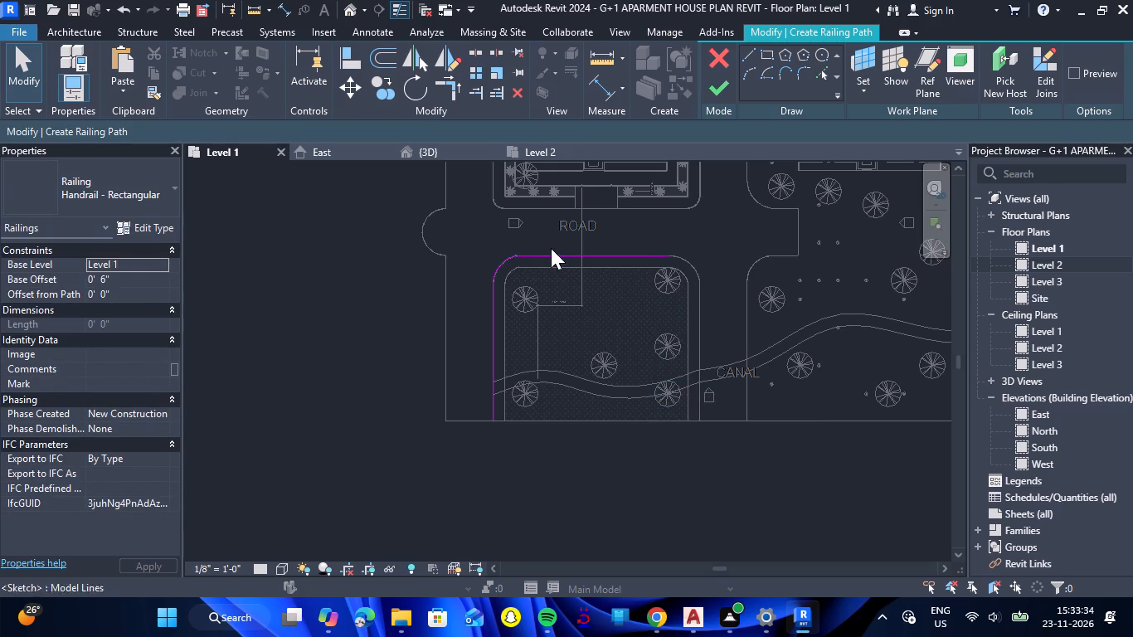
Finish the Handrail - Rectangular railing path along the paved border's left edge, rounded upper-left corner and top edge below the road.
scroll(494, 271, "up", 19)
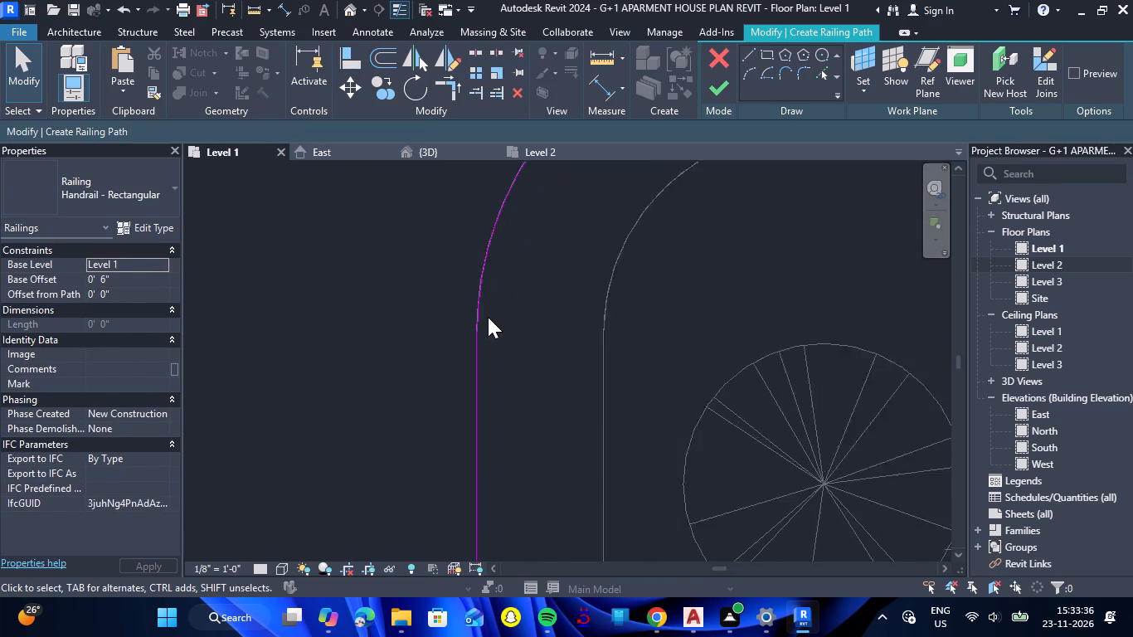
scroll(488, 317, "up", 9)
scroll(488, 317, "down", 16)
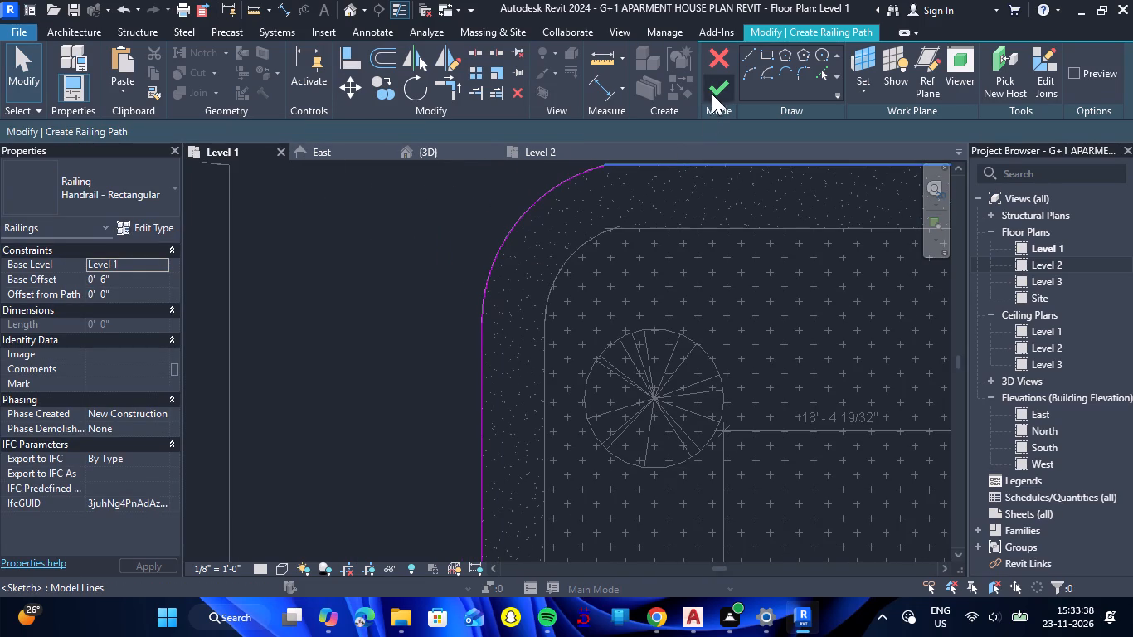
left_click(712, 93)
Start another railing and pick the border's upper-right corner arc and both right-edge segments as its path, then try finishing it.
scroll(491, 263, "down", 6)
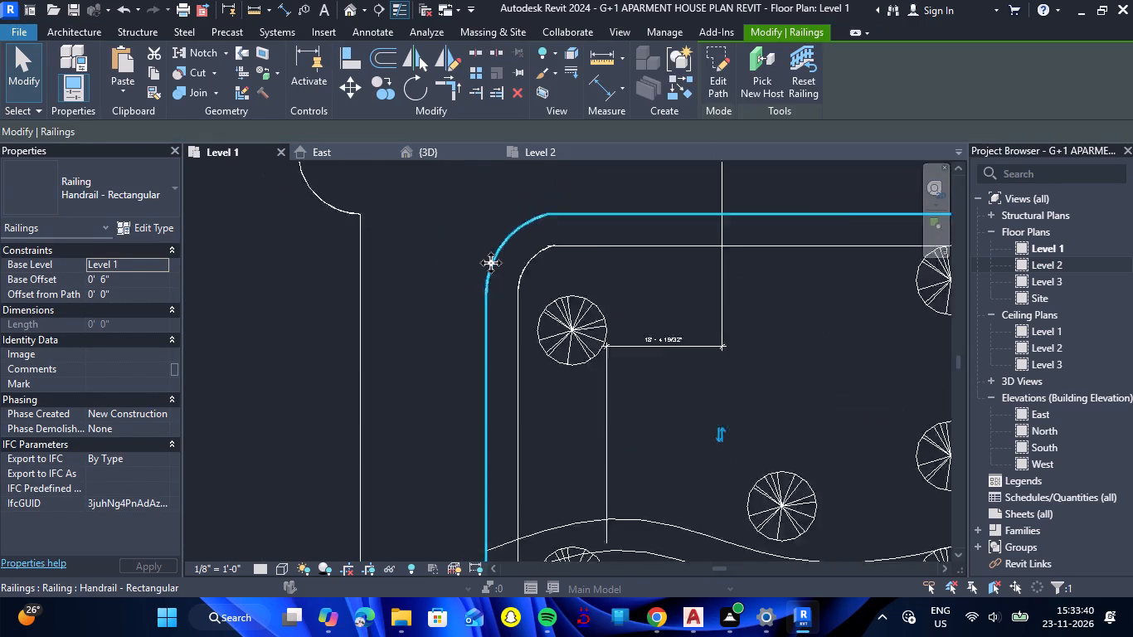
scroll(491, 263, "down", 6)
scroll(655, 280, "up", 4)
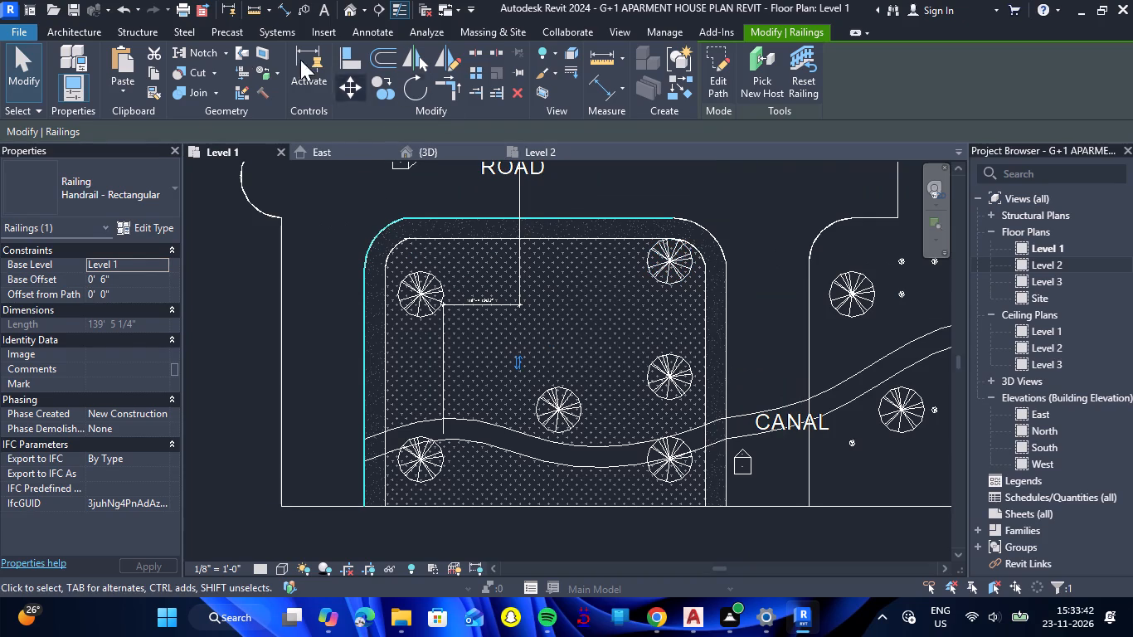
left_click(75, 34)
left_click(481, 55)
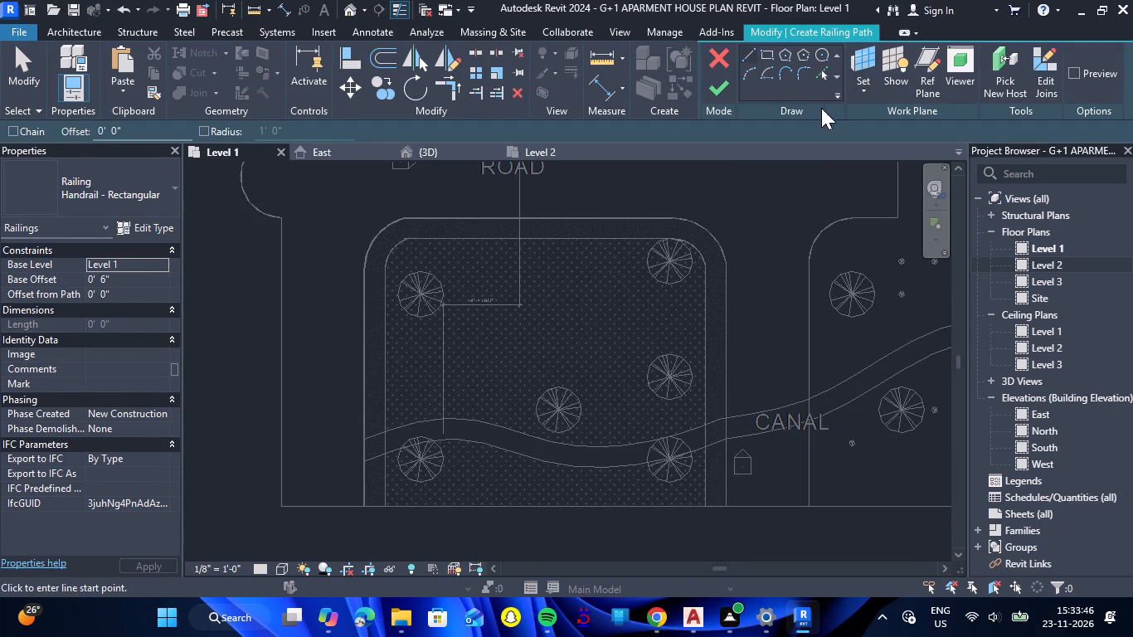
left_click(820, 78)
left_click(712, 237)
left_click(727, 299)
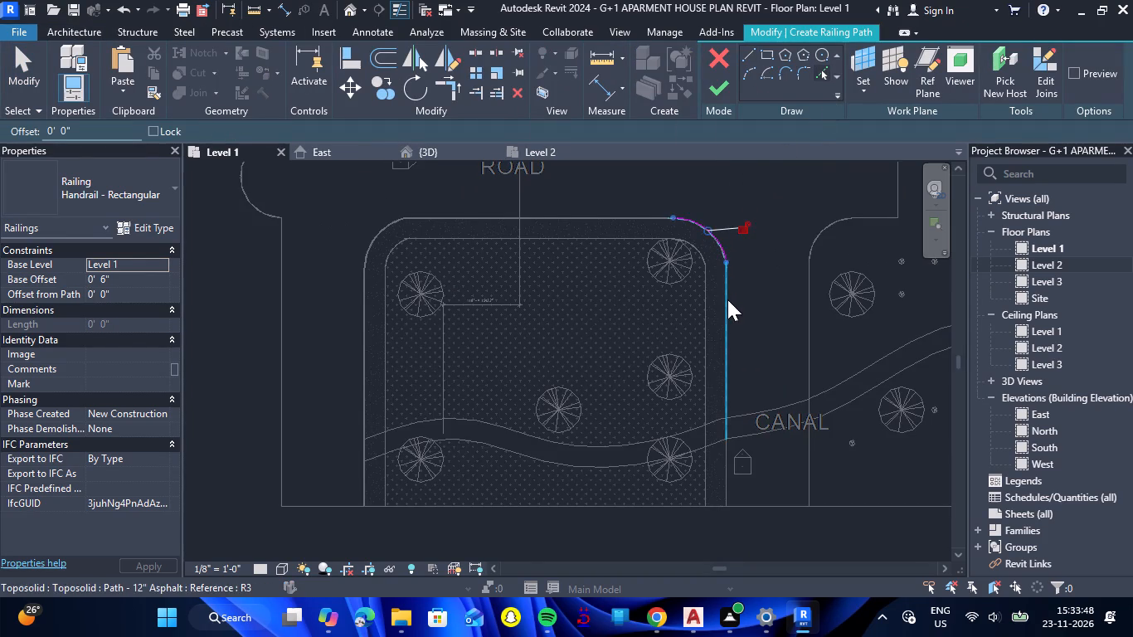
scroll(766, 257, "down", 3)
scroll(753, 402, "down", 1)
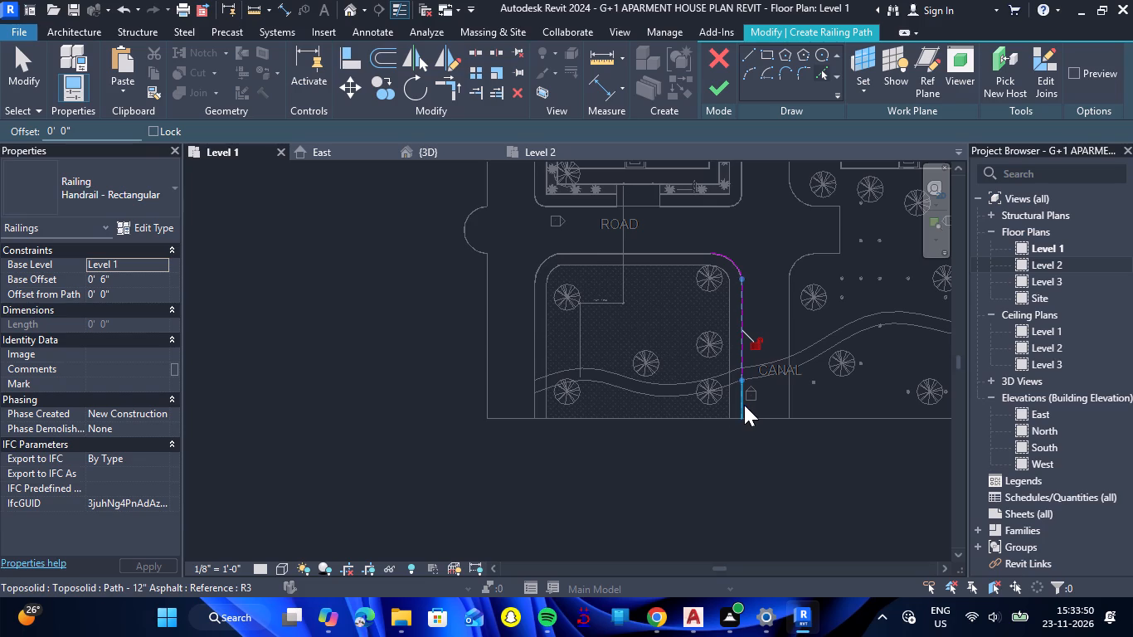
left_click(745, 405)
left_click(712, 94)
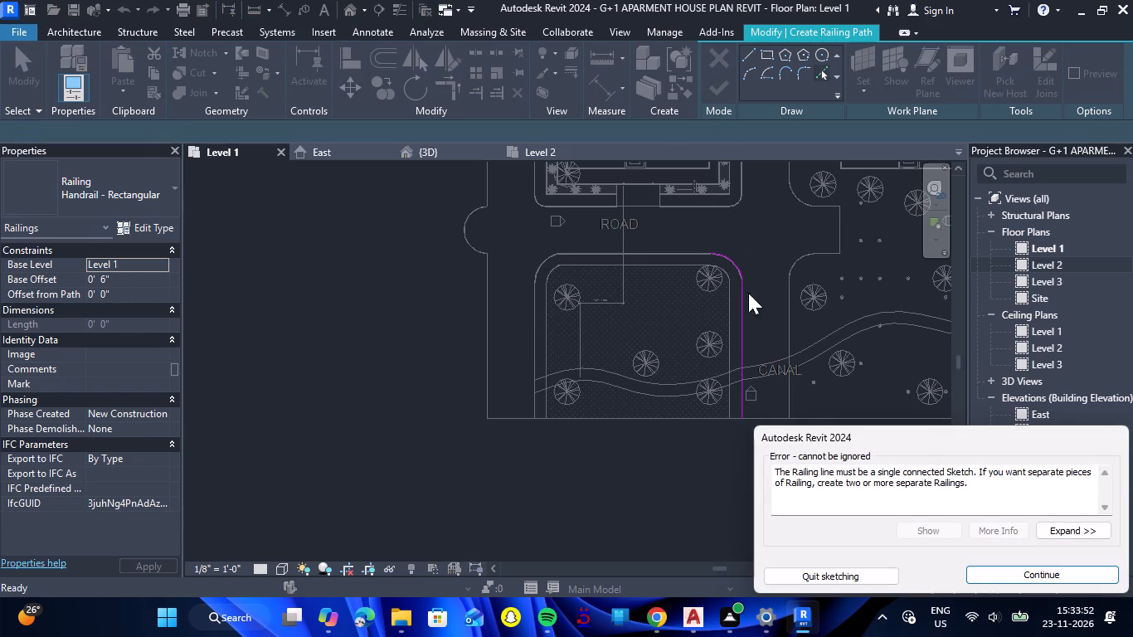
left_click(1017, 573)
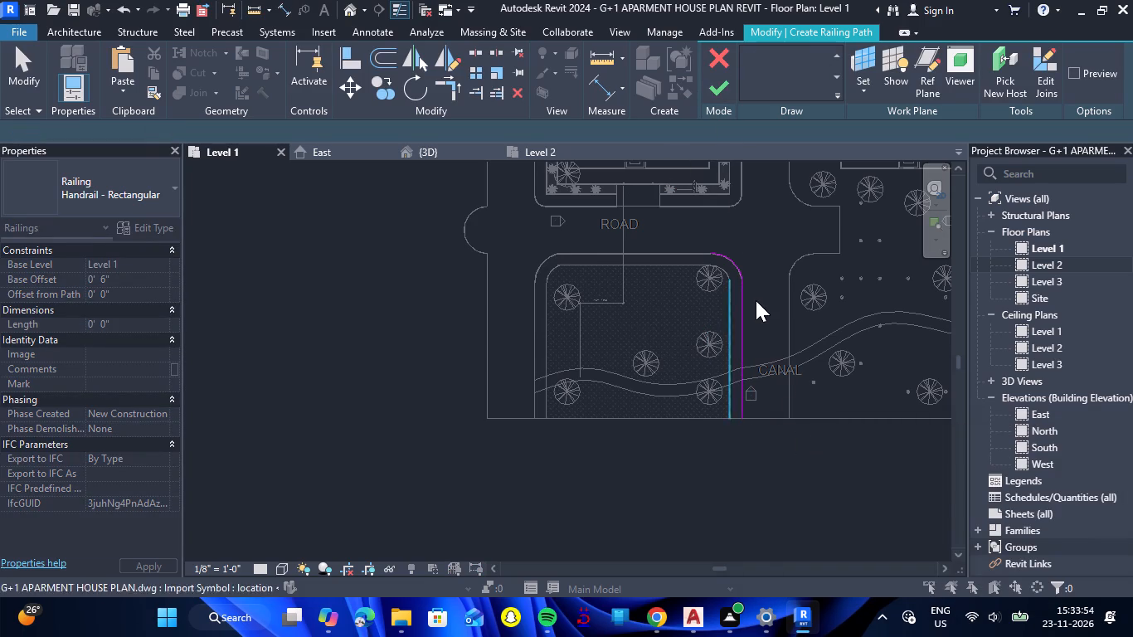
Delete the picked upper-right corner arc from the railing path.
scroll(757, 280, "up", 6)
key("Escape")
left_click(713, 250)
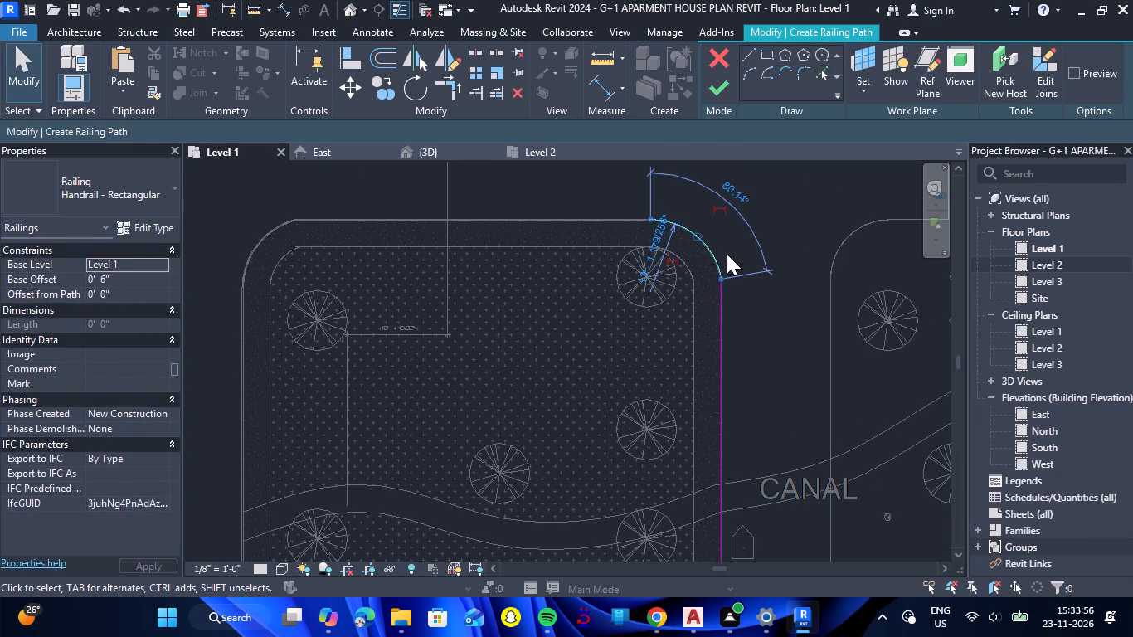
key("Delete")
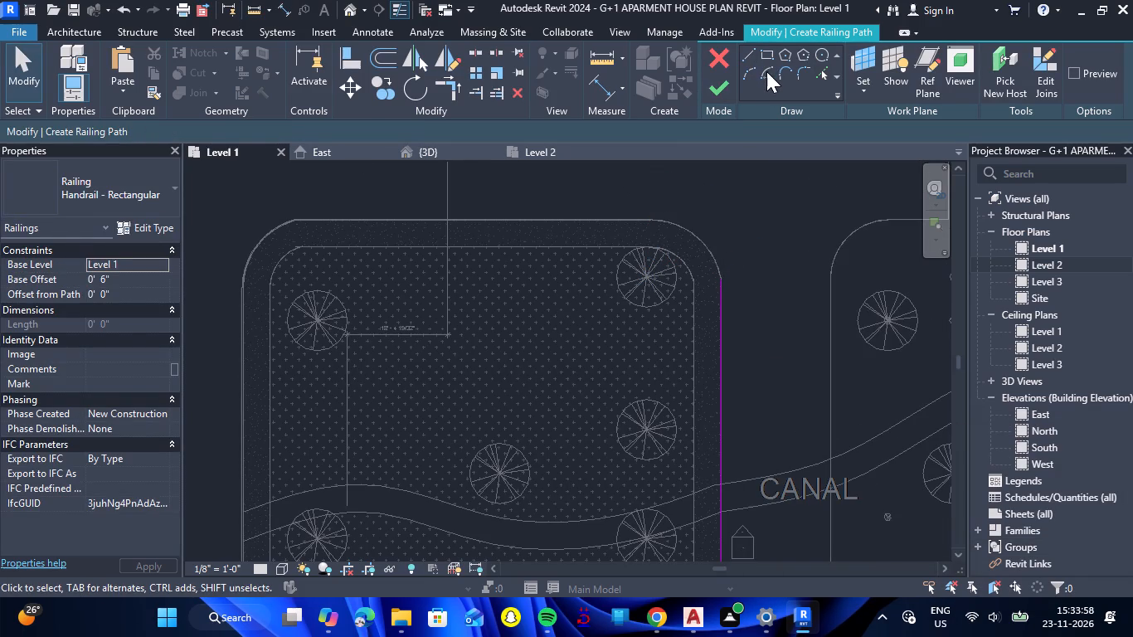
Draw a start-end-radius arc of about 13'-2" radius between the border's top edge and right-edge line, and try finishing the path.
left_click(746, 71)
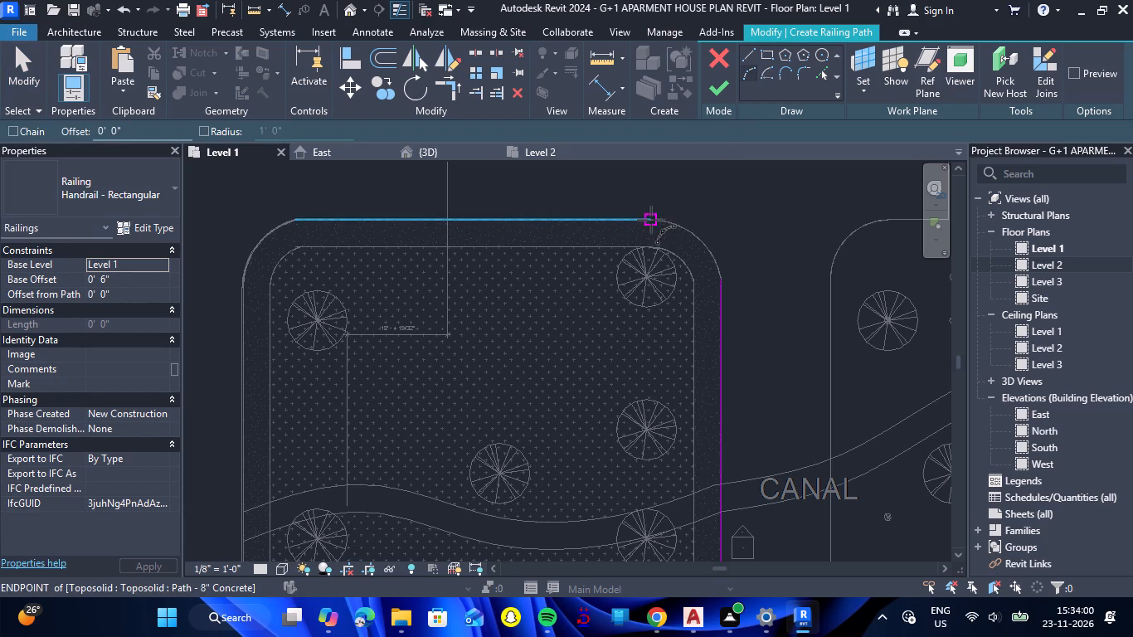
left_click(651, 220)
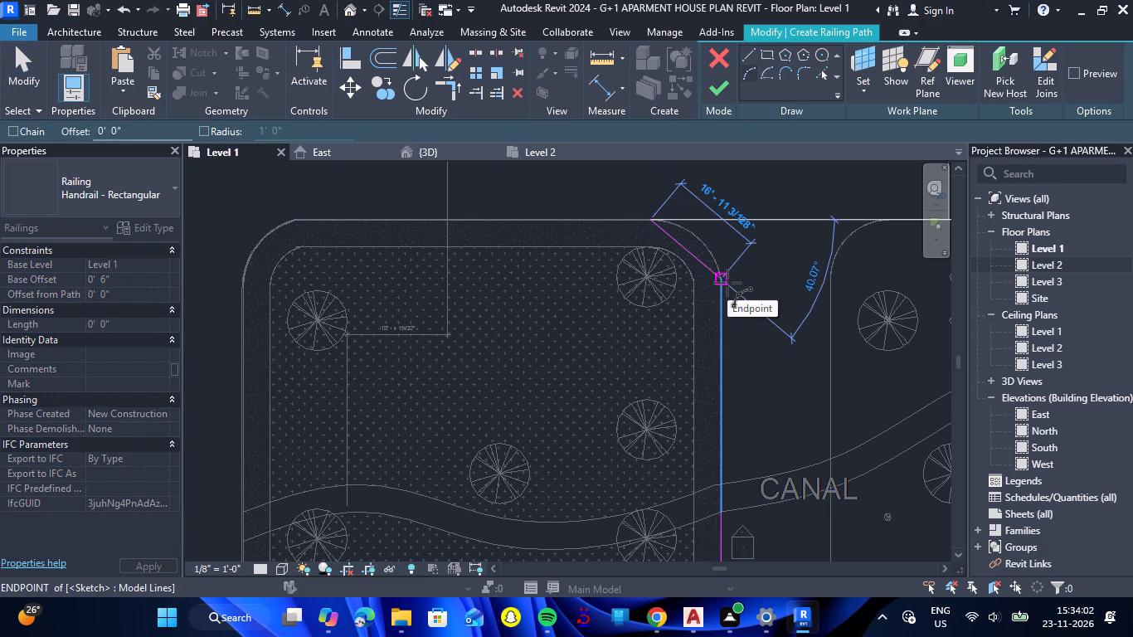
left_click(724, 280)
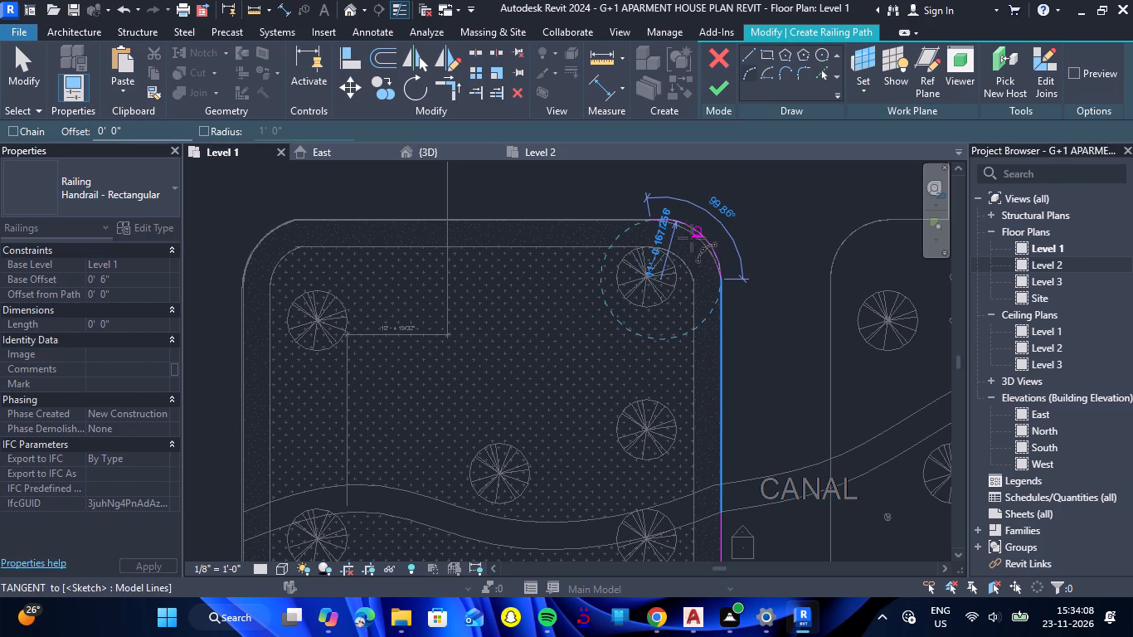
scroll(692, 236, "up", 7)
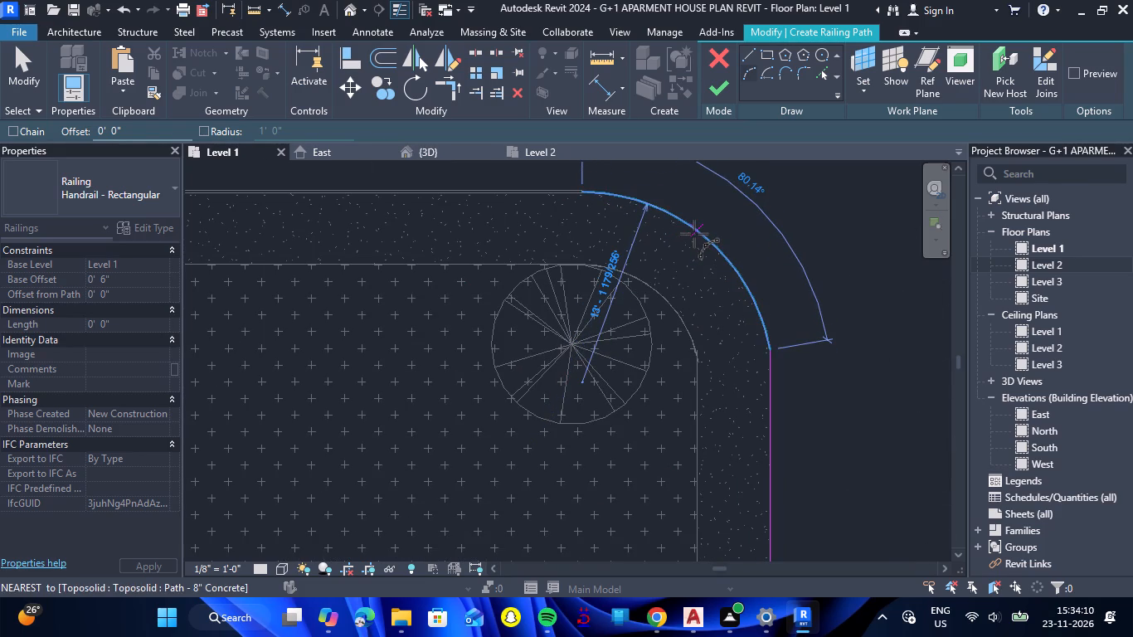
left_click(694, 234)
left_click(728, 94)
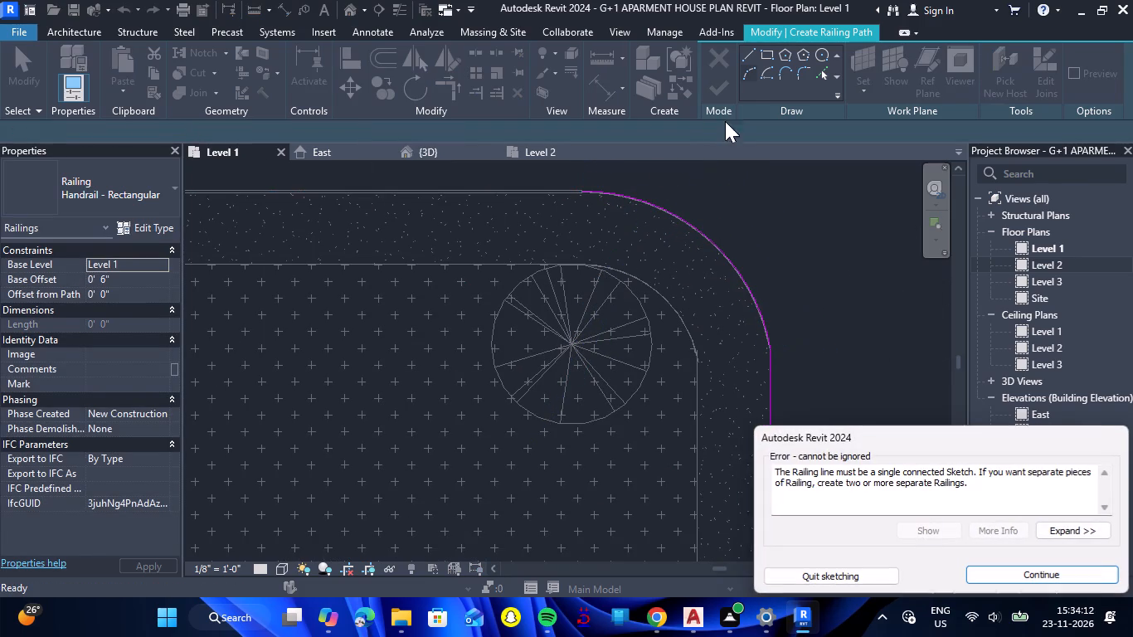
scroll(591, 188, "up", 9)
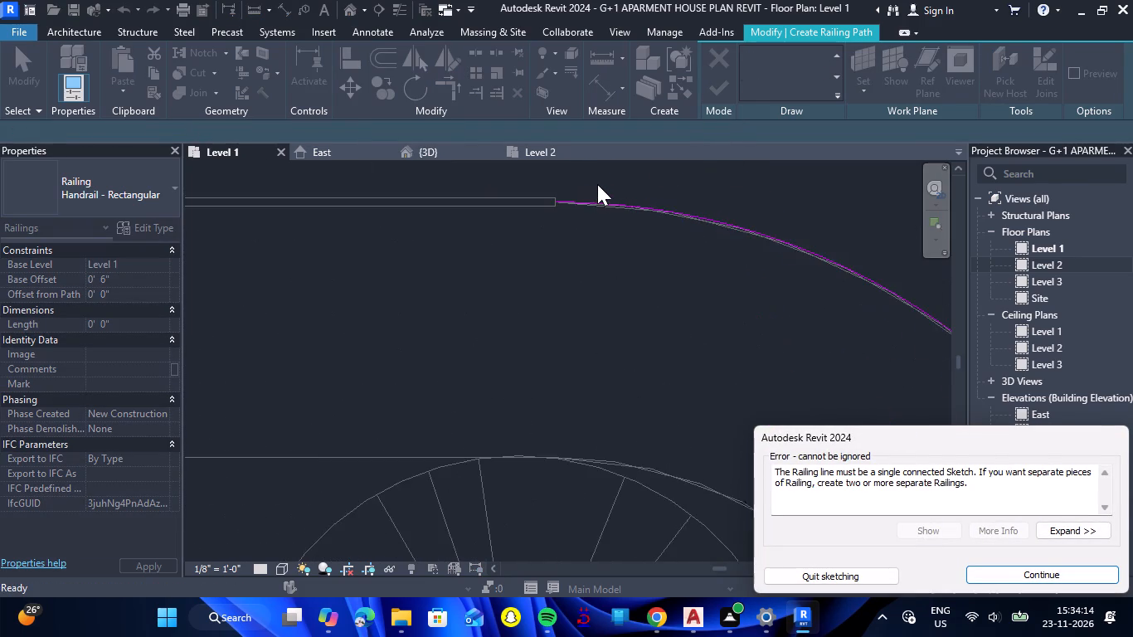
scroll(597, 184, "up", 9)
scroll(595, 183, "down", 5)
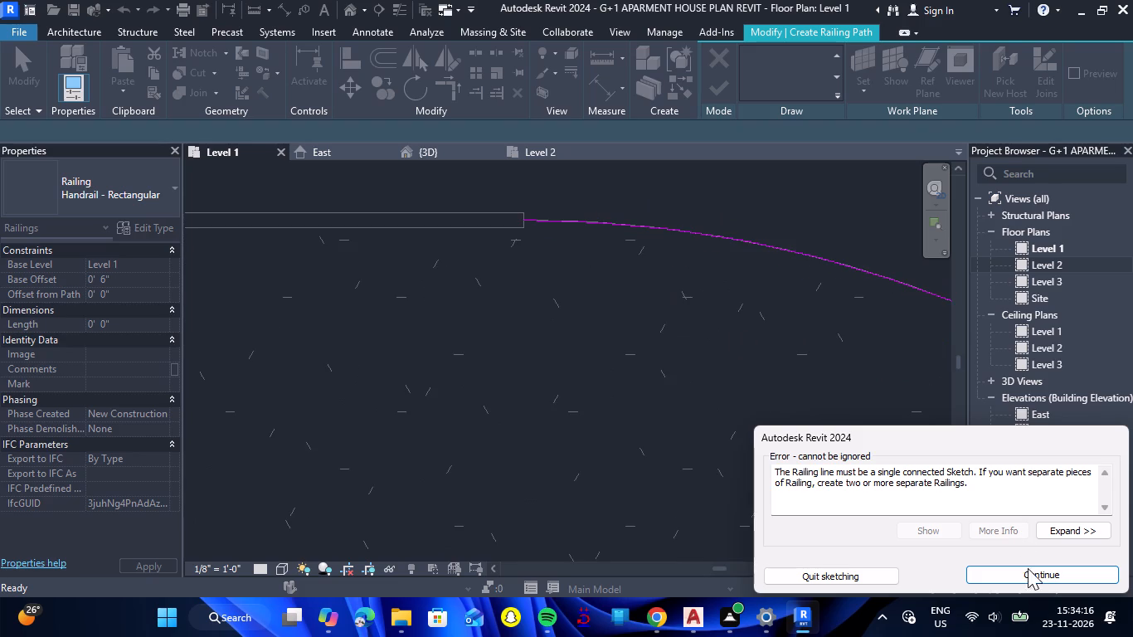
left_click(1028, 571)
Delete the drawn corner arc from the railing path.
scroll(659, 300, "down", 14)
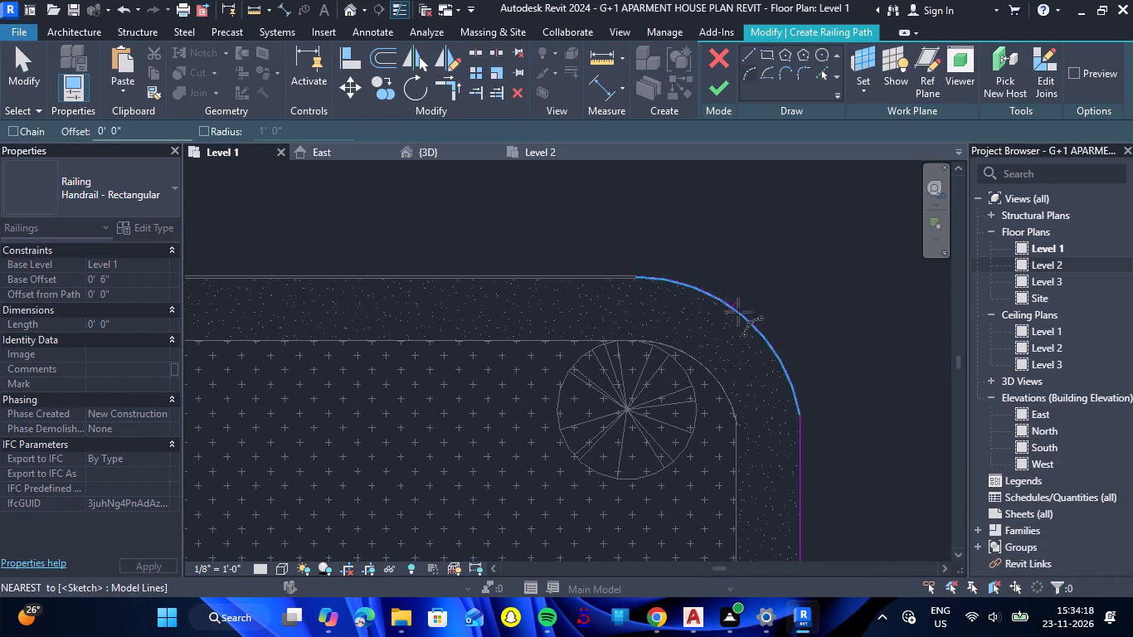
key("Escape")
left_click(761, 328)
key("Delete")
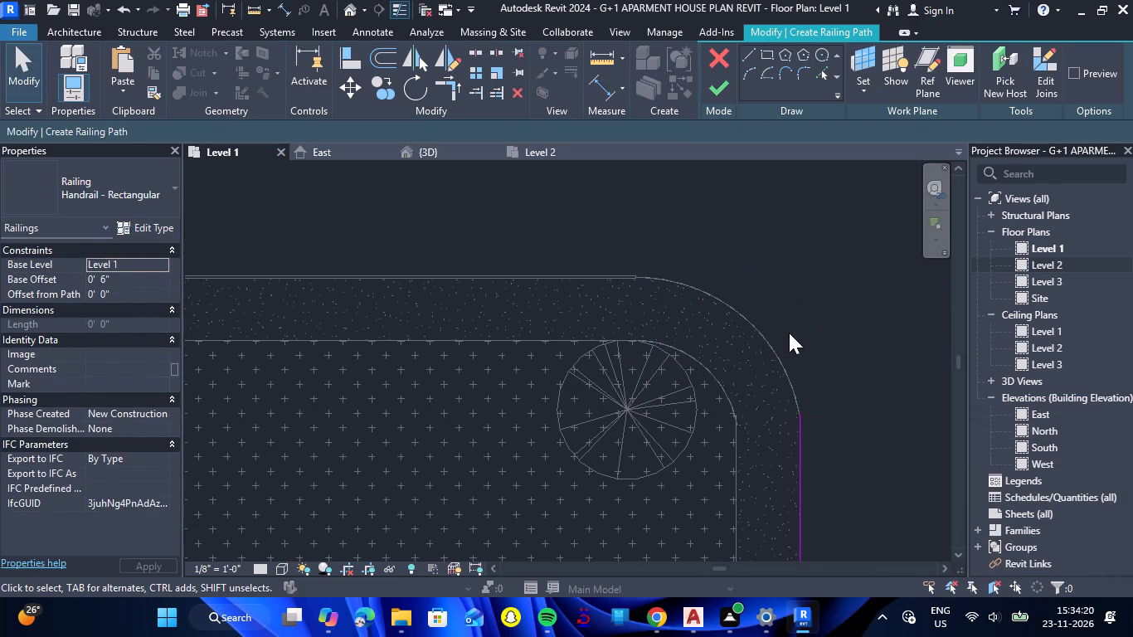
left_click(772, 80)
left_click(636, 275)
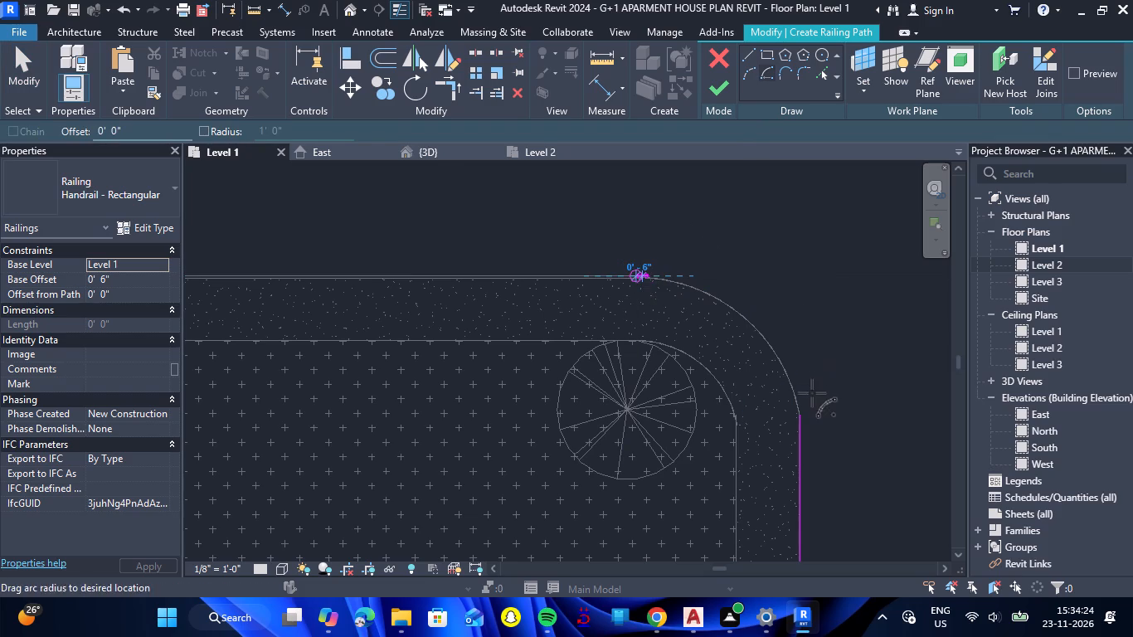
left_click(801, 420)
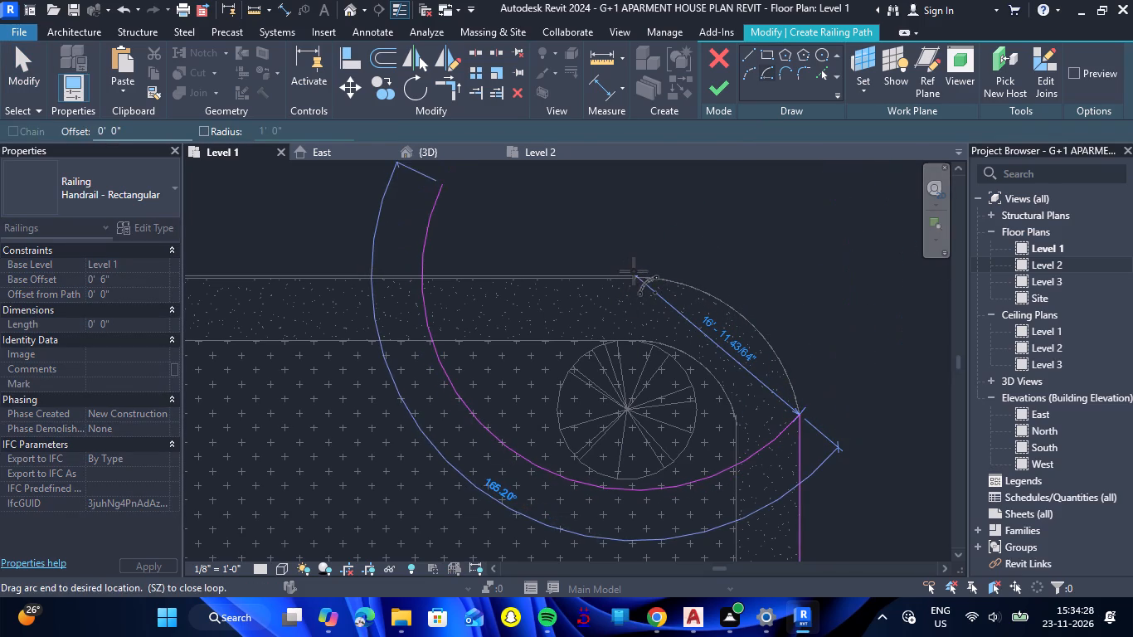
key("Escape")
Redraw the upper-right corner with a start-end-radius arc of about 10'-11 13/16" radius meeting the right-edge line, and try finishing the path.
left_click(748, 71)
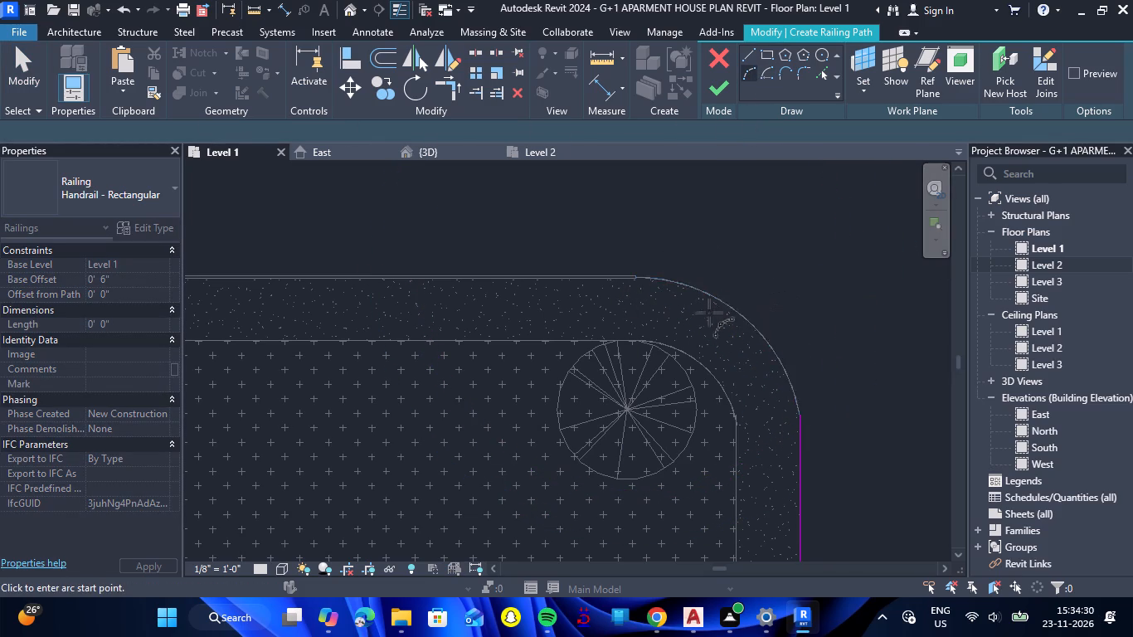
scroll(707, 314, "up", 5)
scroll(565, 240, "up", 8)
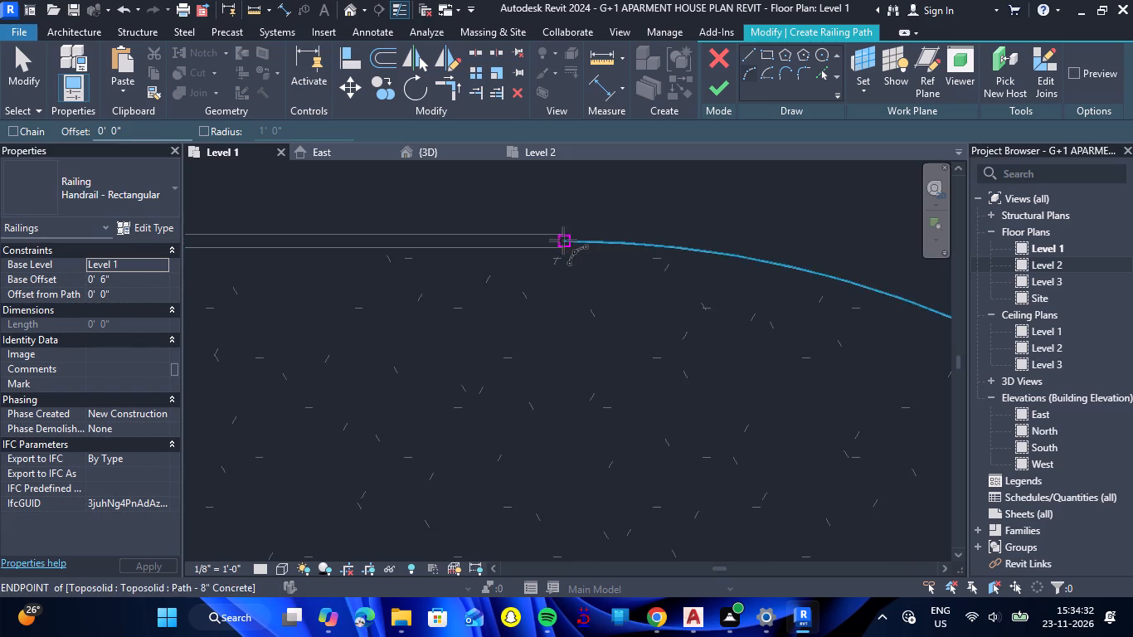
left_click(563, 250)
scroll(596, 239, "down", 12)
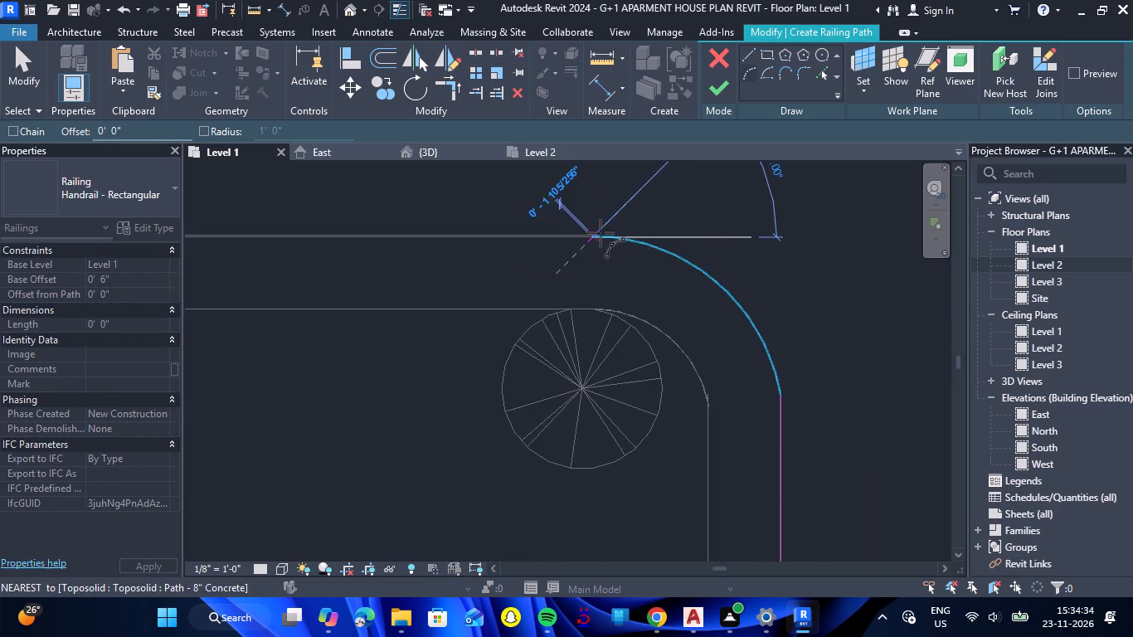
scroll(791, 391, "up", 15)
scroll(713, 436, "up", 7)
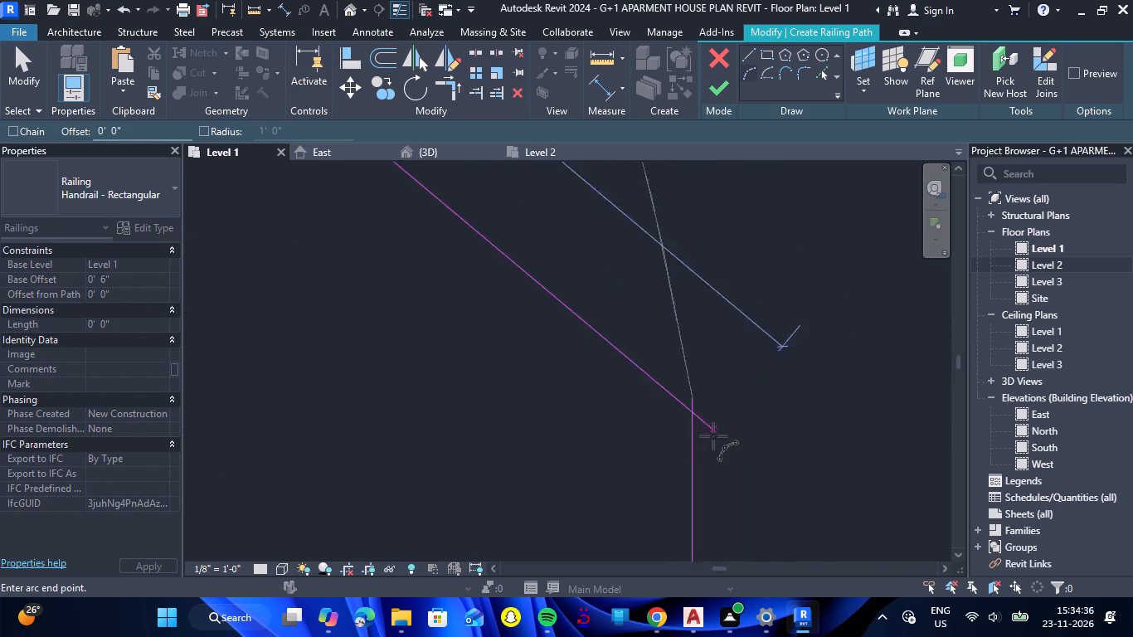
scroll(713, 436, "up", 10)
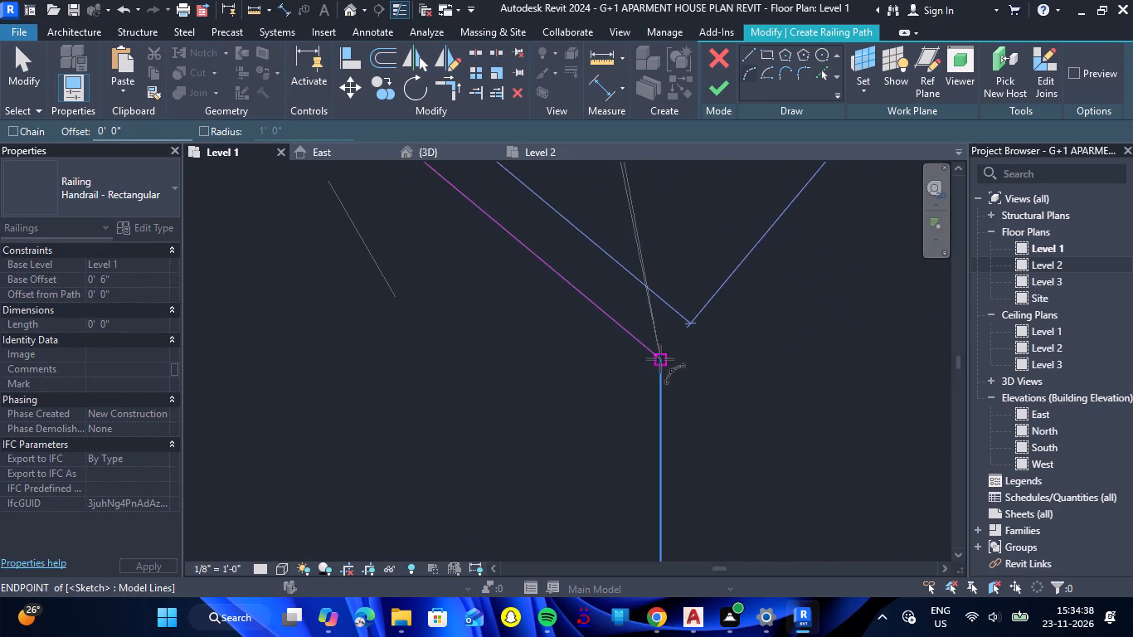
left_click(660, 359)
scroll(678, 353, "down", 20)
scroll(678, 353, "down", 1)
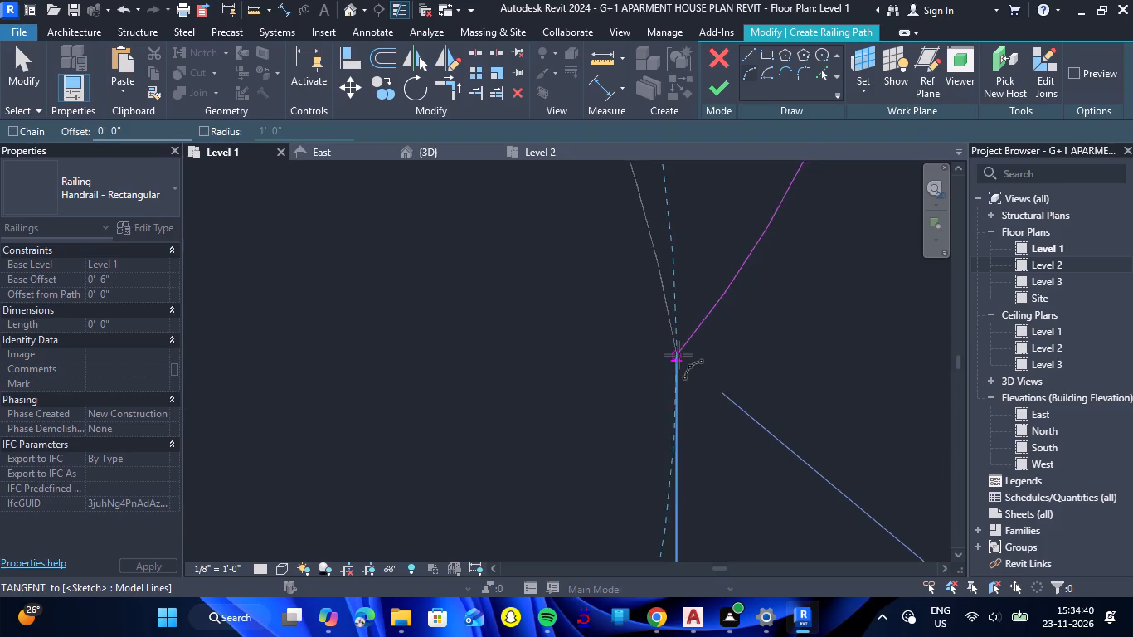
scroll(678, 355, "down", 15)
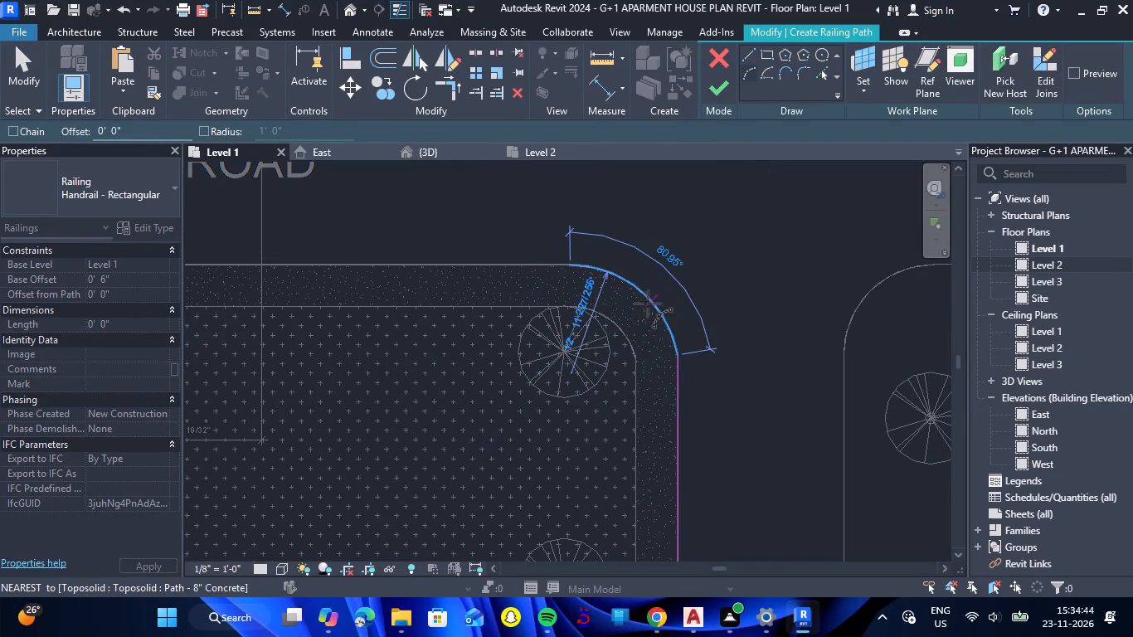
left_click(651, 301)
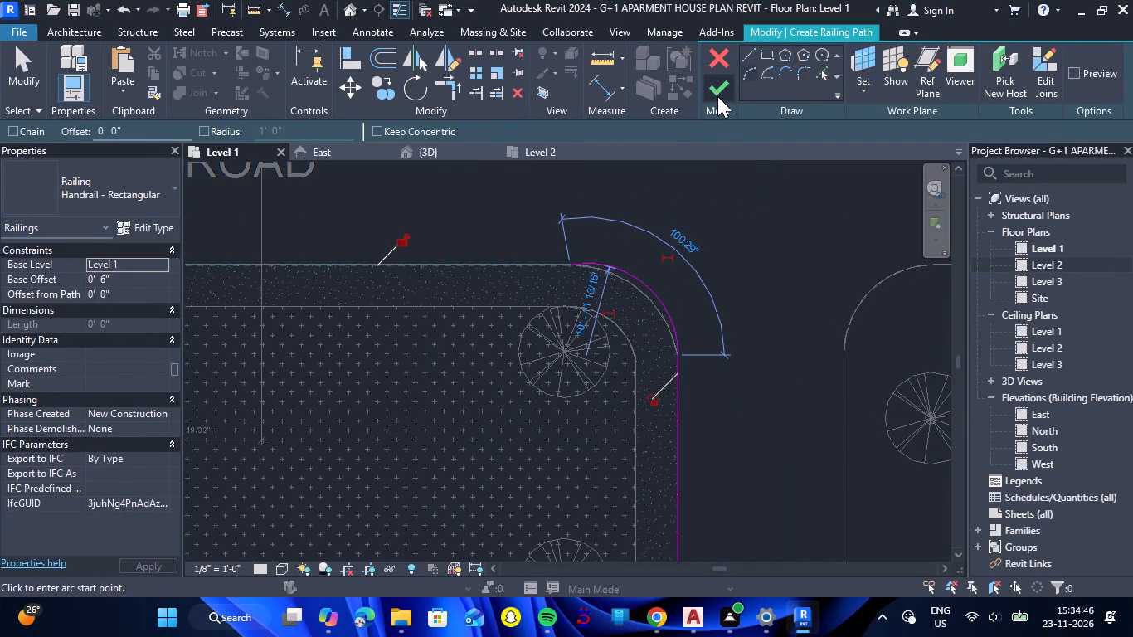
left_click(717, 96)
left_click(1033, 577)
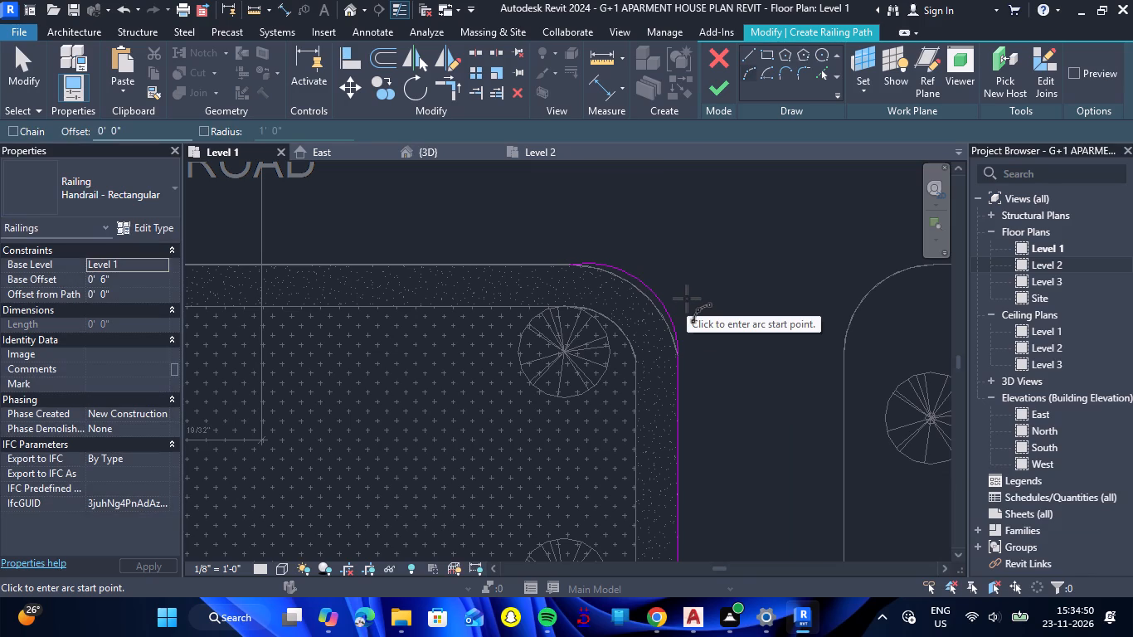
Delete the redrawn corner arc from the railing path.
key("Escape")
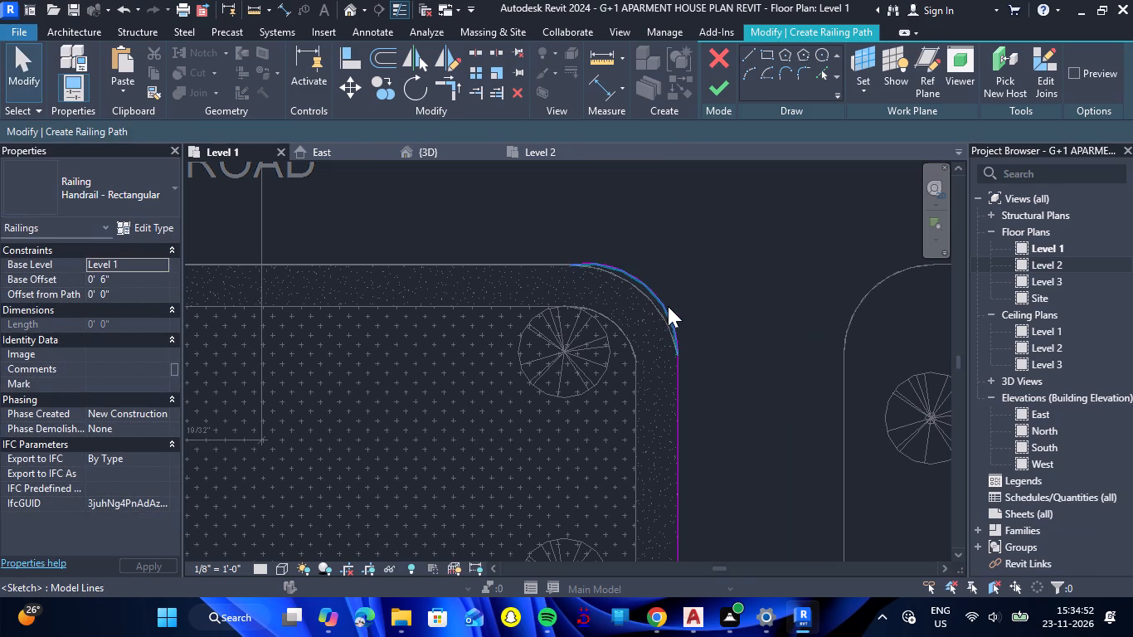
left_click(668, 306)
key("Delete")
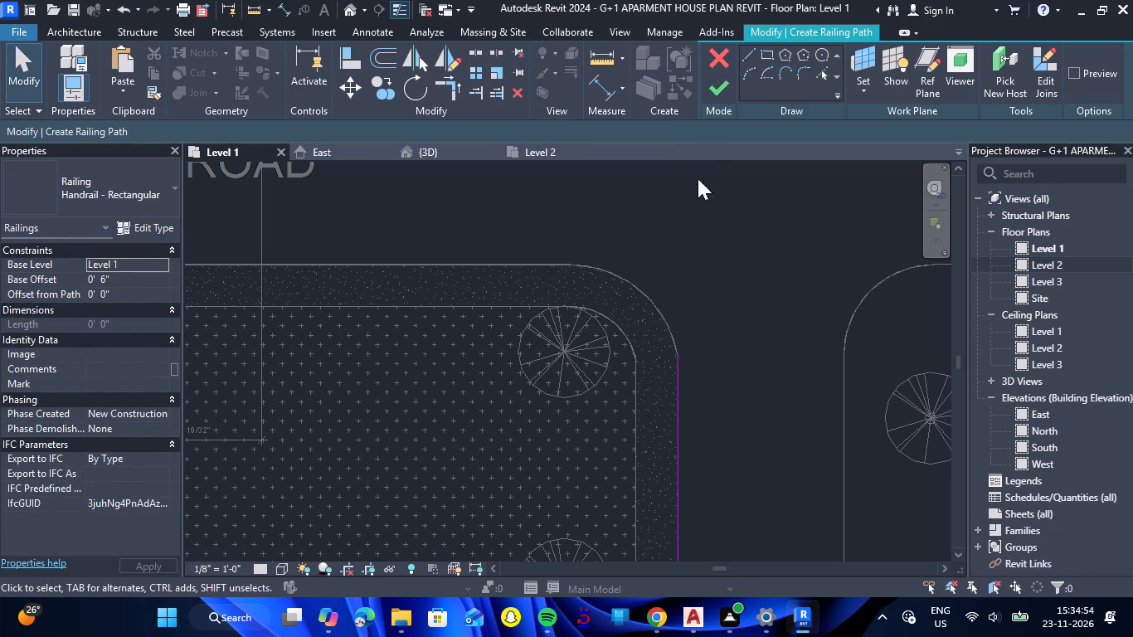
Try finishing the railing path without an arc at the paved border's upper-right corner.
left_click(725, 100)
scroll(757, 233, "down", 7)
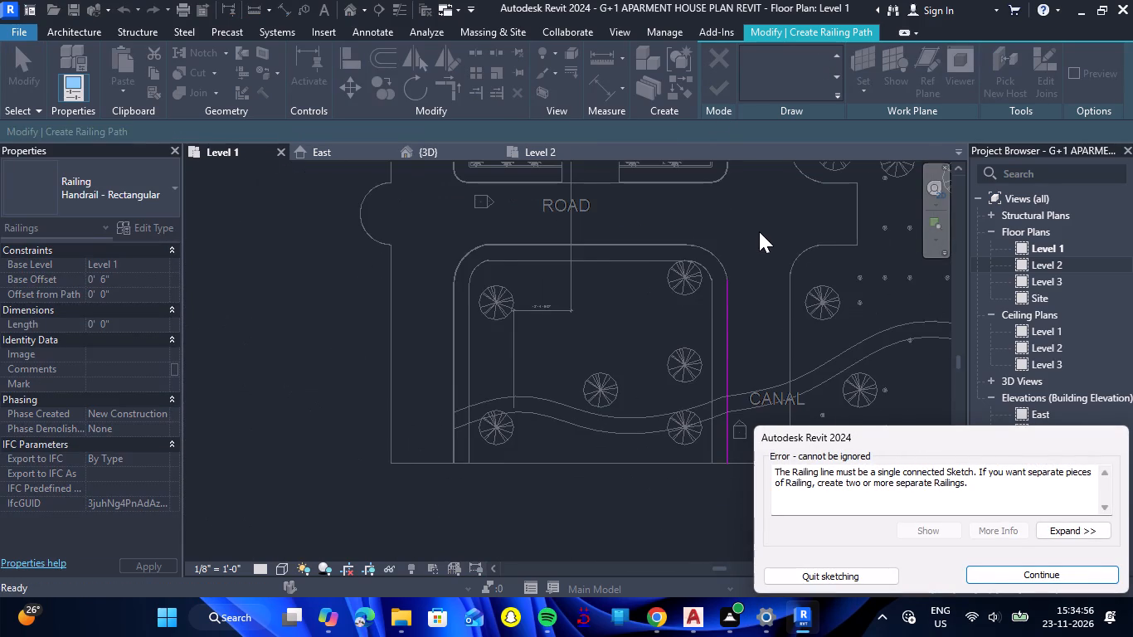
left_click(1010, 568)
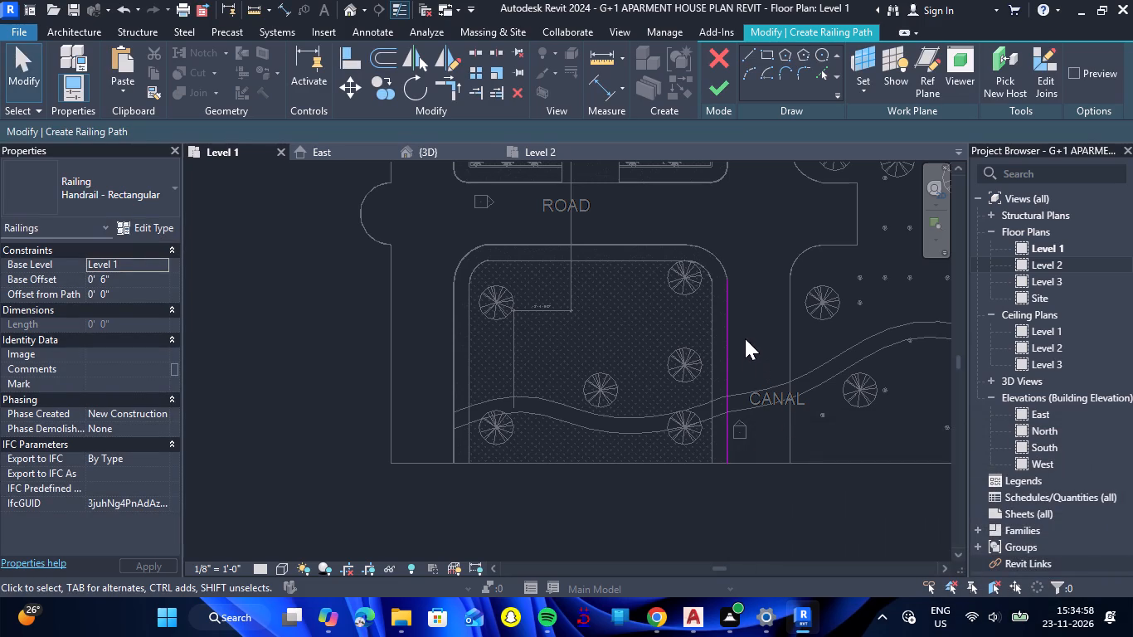
Examine the joint between the right-edge railing path lines where they cross the canal's lower line.
scroll(722, 421, "up", 8)
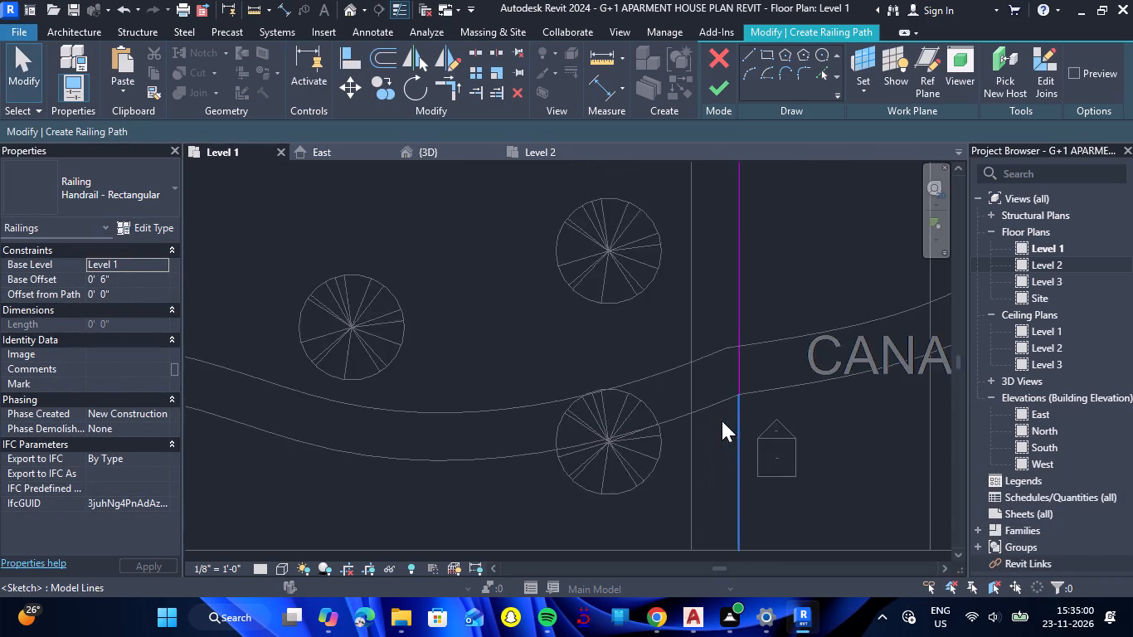
scroll(750, 406, "up", 15)
scroll(712, 368, "up", 8)
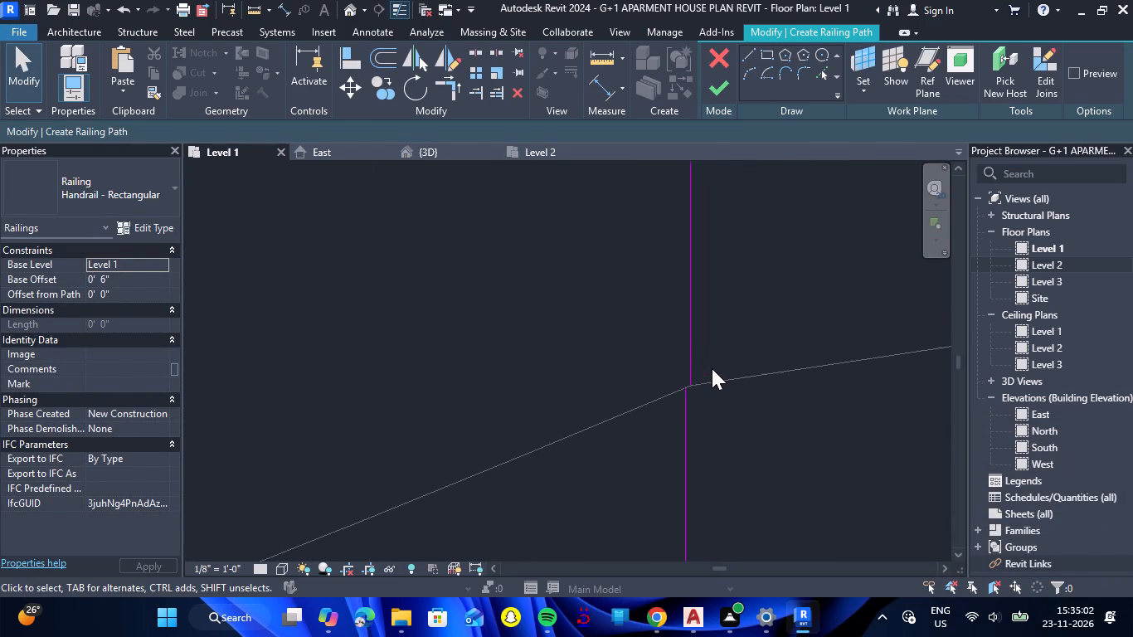
scroll(712, 368, "up", 6)
scroll(712, 368, "down", 20)
scroll(712, 368, "down", 10)
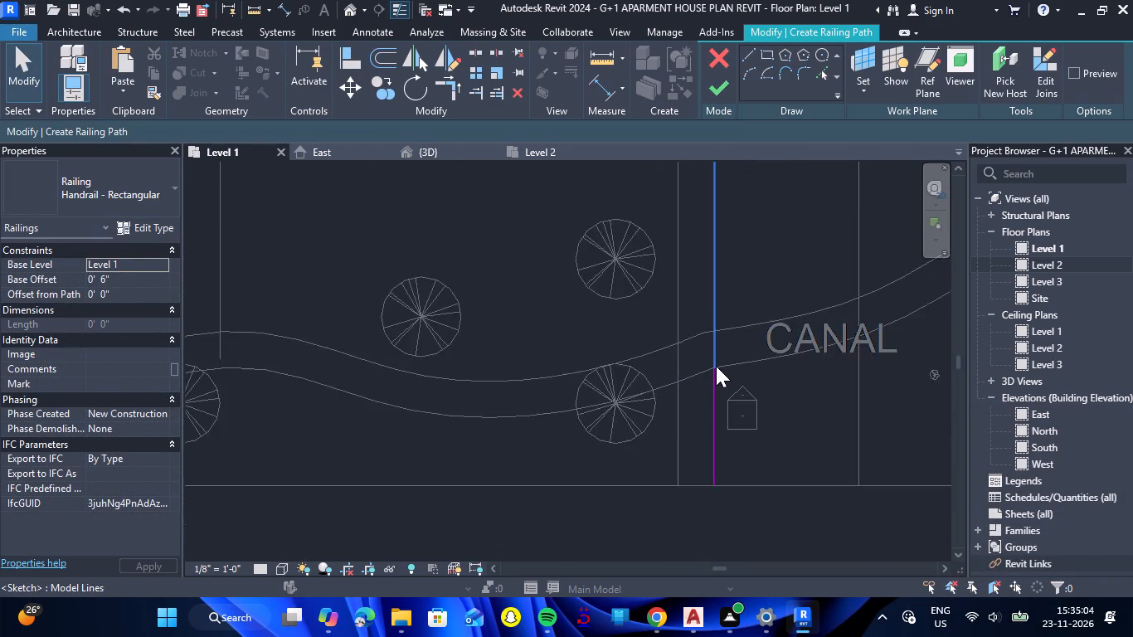
scroll(716, 366, "down", 7)
Add the paved border's existing upper-right corner arc to the railing path with Pick Lines.
scroll(717, 231, "up", 8)
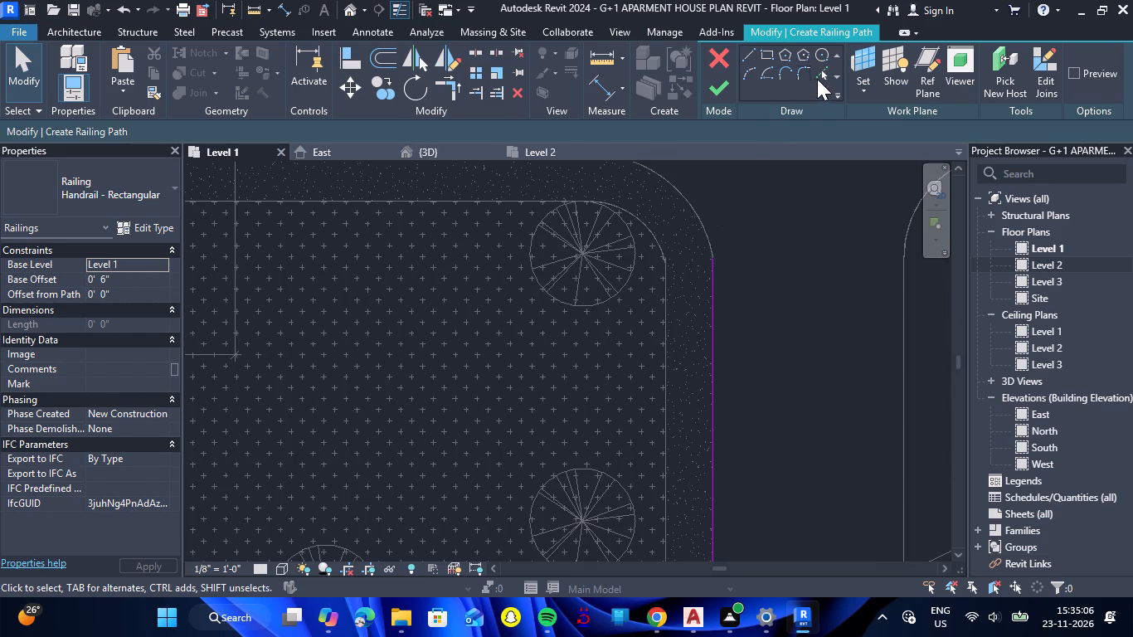
left_click(817, 79)
left_click(694, 201)
Pick the short canal-line piece between the two right-edge path lines to connect them, and finish the railing.
scroll(721, 196, "down", 12)
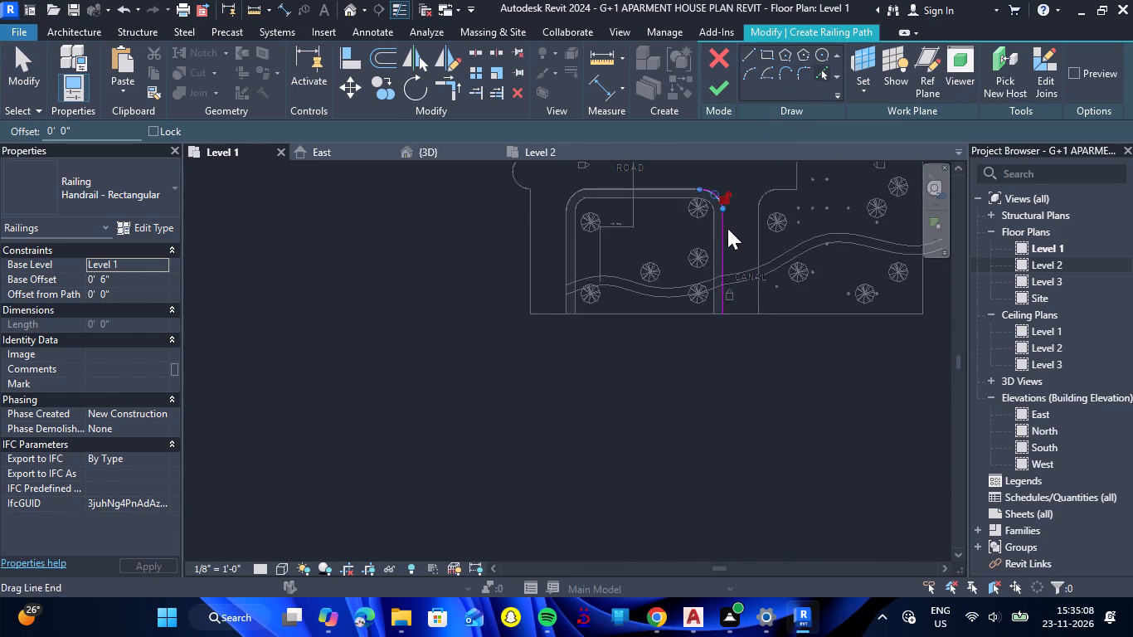
scroll(727, 283, "up", 20)
scroll(715, 273, "down", 4)
scroll(709, 268, "up", 19)
scroll(685, 332, "up", 9)
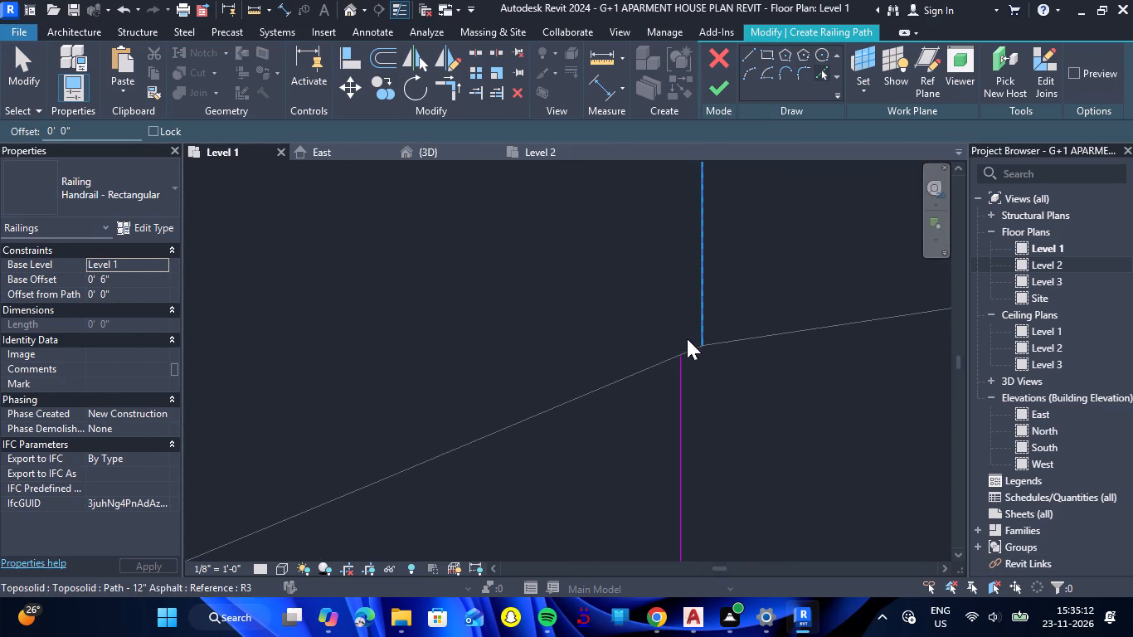
left_click(690, 353)
left_click(717, 98)
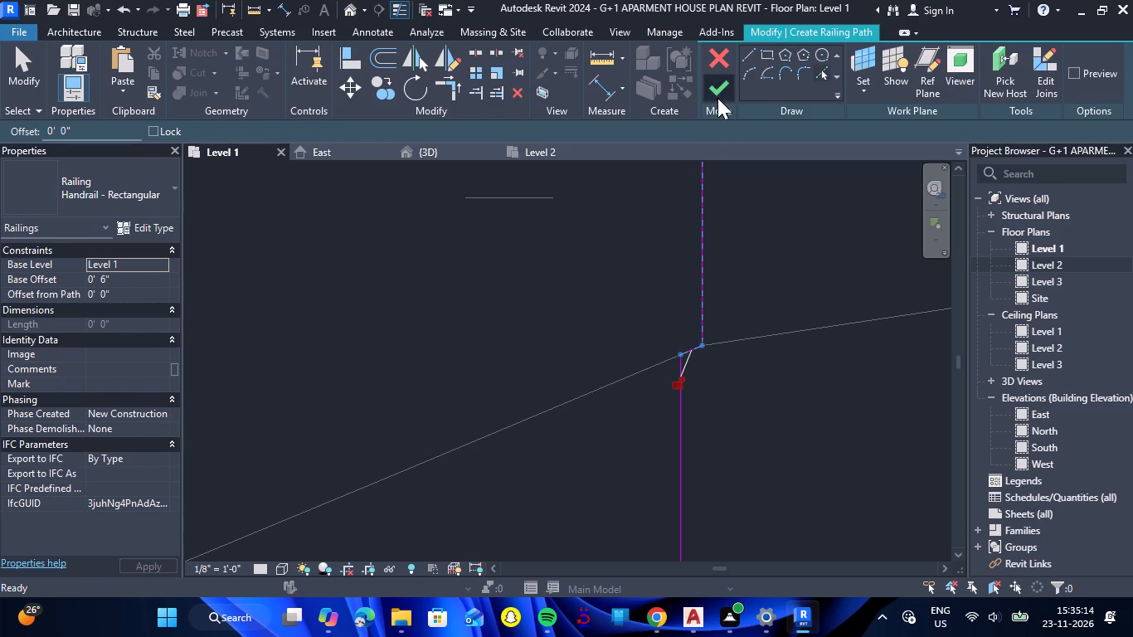
scroll(717, 210, "down", 20)
scroll(717, 210, "down", 8)
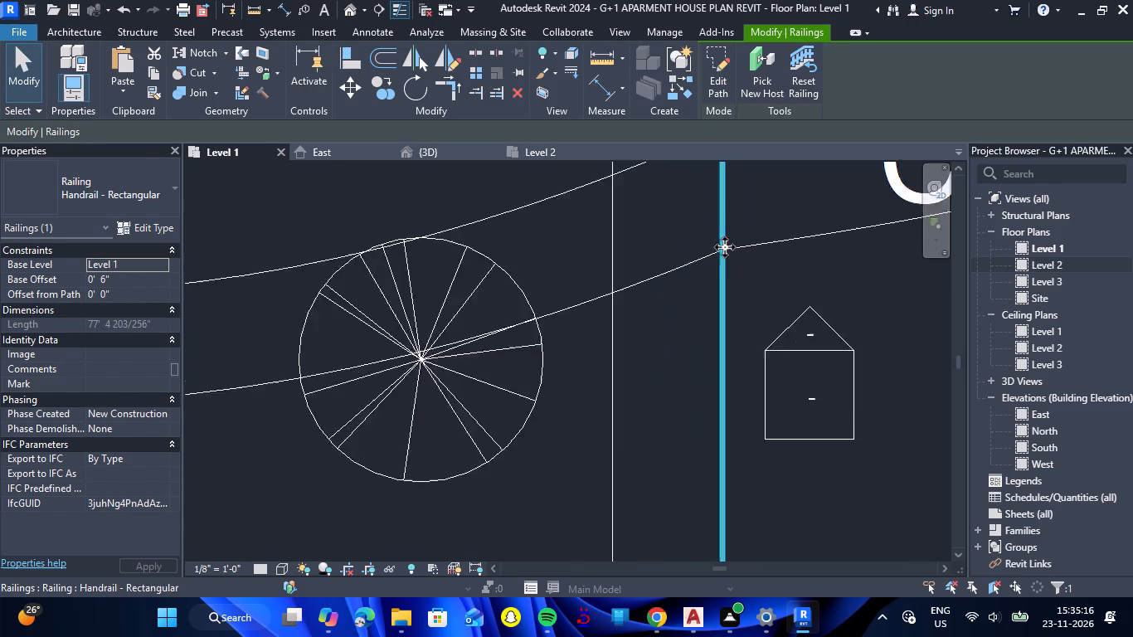
scroll(725, 247, "down", 12)
left_click(738, 390)
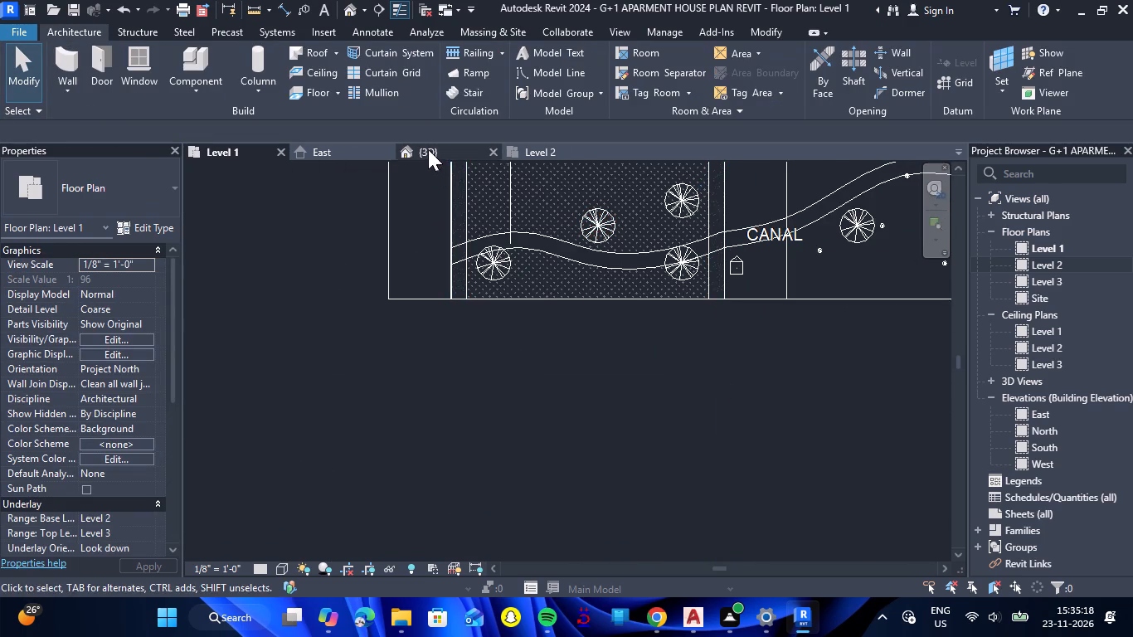
Inspect the new right-edge railing and its end against the paved border in the 3D view.
left_click(428, 149)
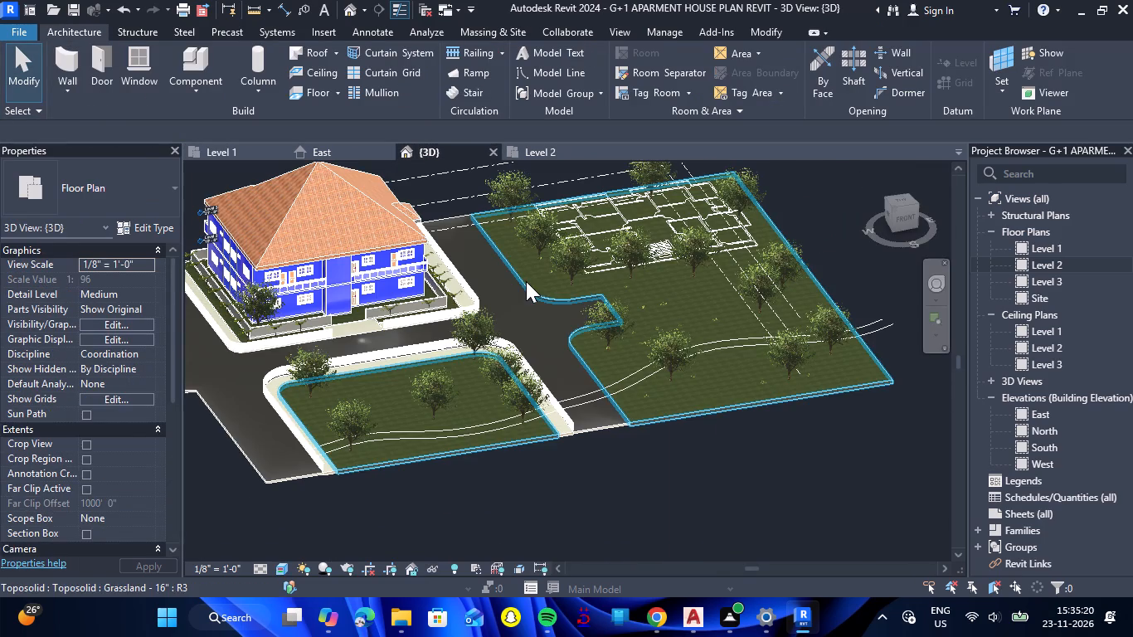
scroll(520, 402, "up", 7)
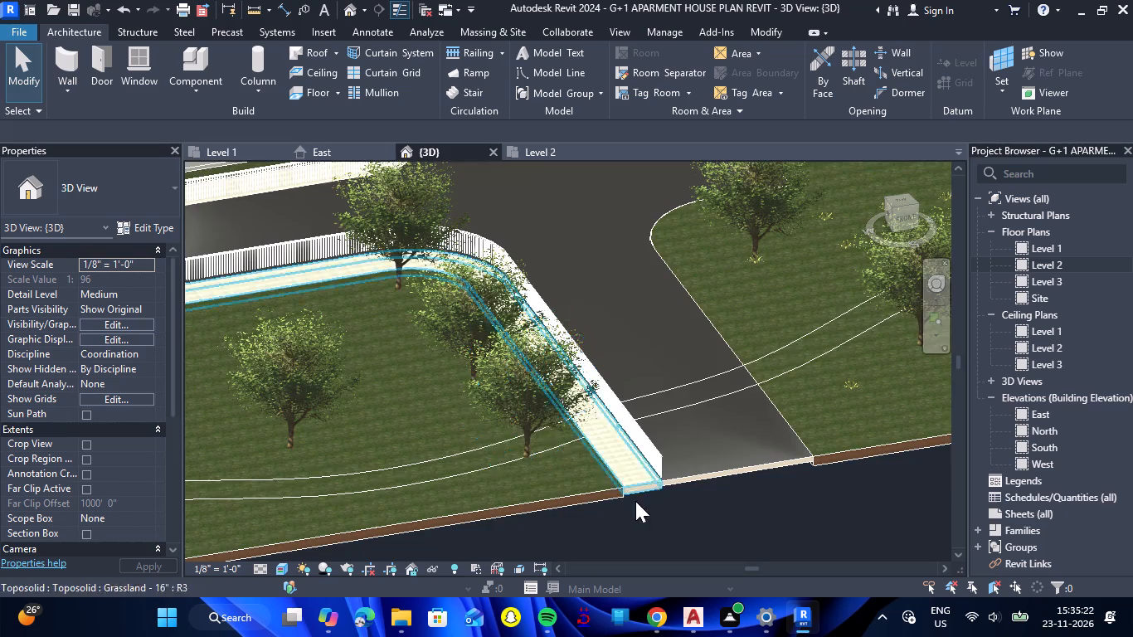
scroll(653, 503, "up", 8)
scroll(616, 443, "up", 9)
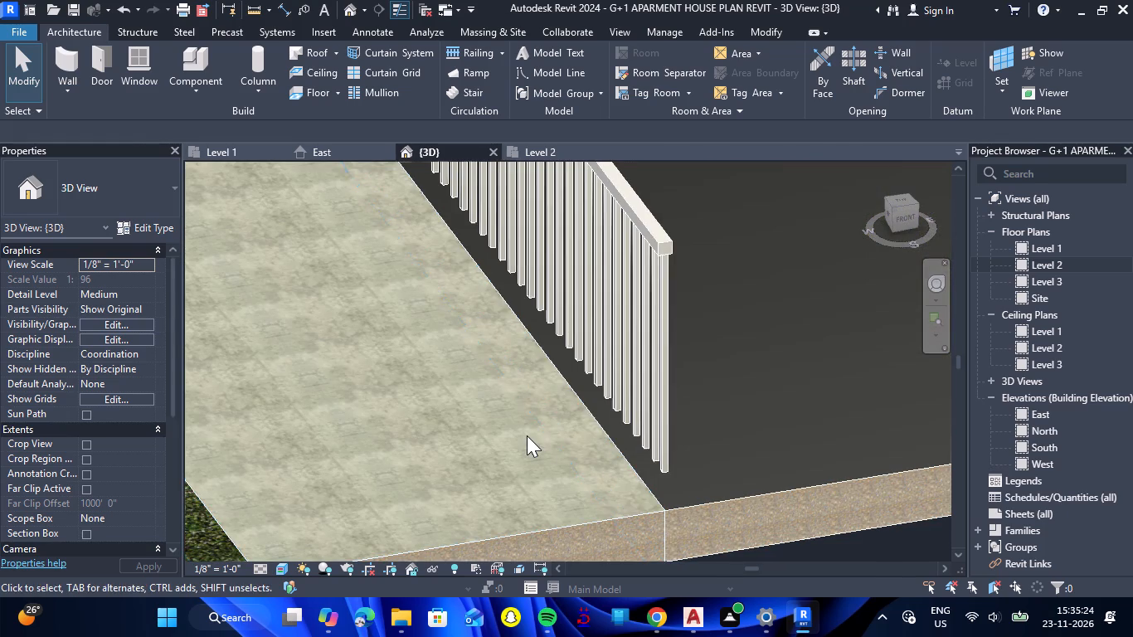
scroll(527, 435, "down", 7)
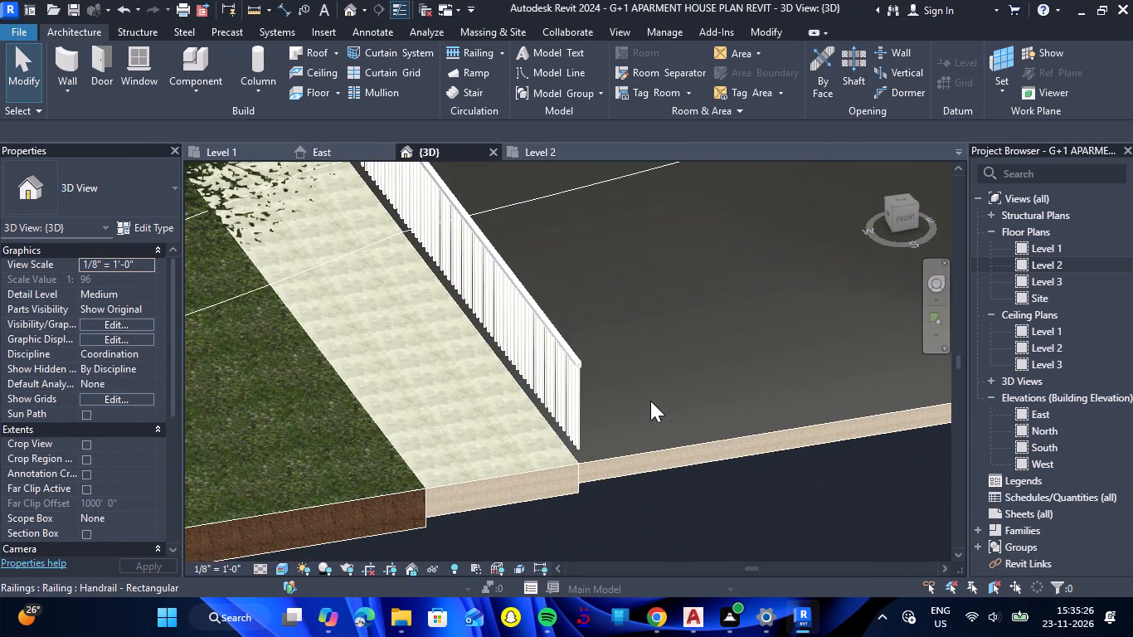
scroll(644, 401, "down", 4)
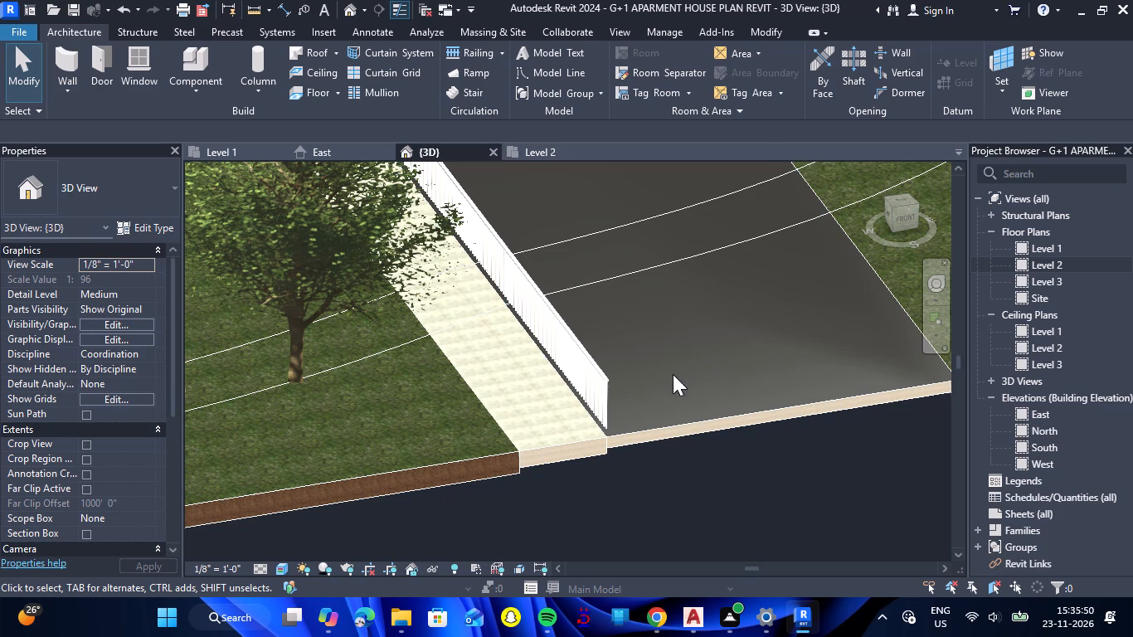
right_click_drag(780, 472, 620, 437, "shift")
left_click_drag(780, 472, 620, 437, "shift")
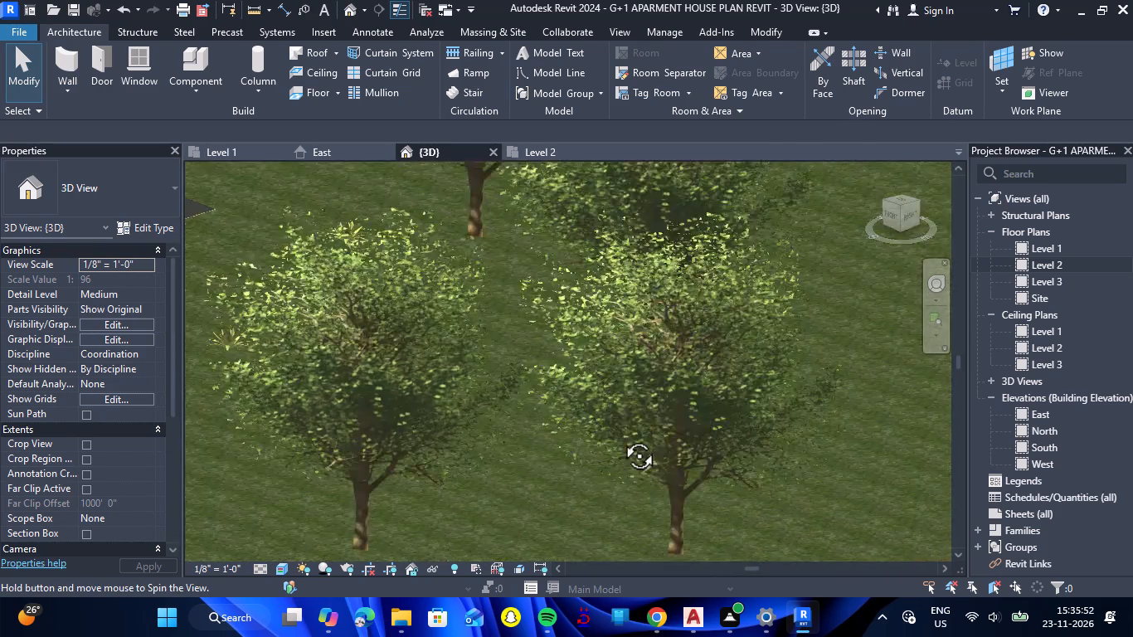
left_click_drag(620, 437, 614, 436, "shift")
right_click_drag(620, 437, 614, 436, "shift")
scroll(730, 392, "down", 9)
scroll(583, 379, "down", 5)
scroll(364, 394, "up", 7)
scroll(197, 362, "up", 8)
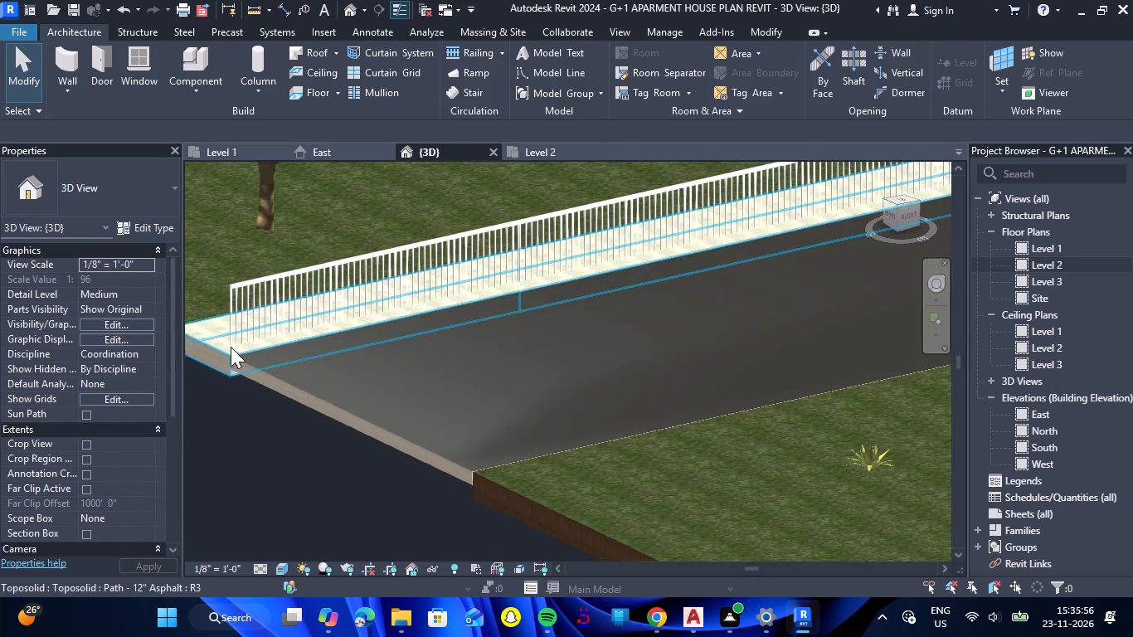
Set the Base Offset of the new railing along the landscaped block's right-edge paving to 0.
scroll(222, 348, "up", 6)
left_click(245, 330)
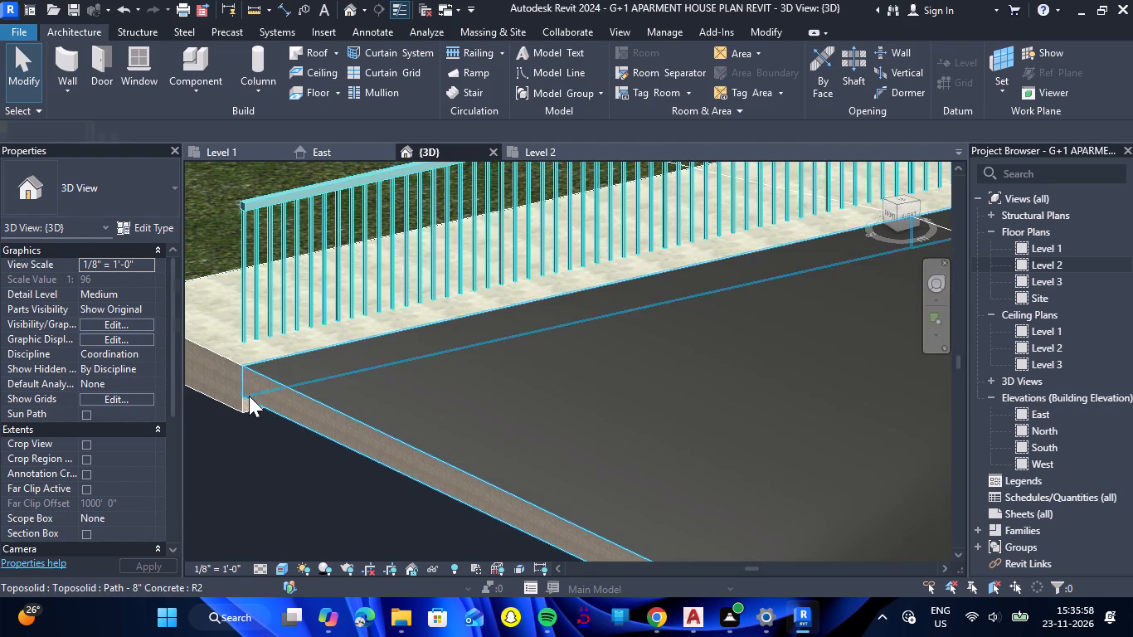
left_click(148, 281)
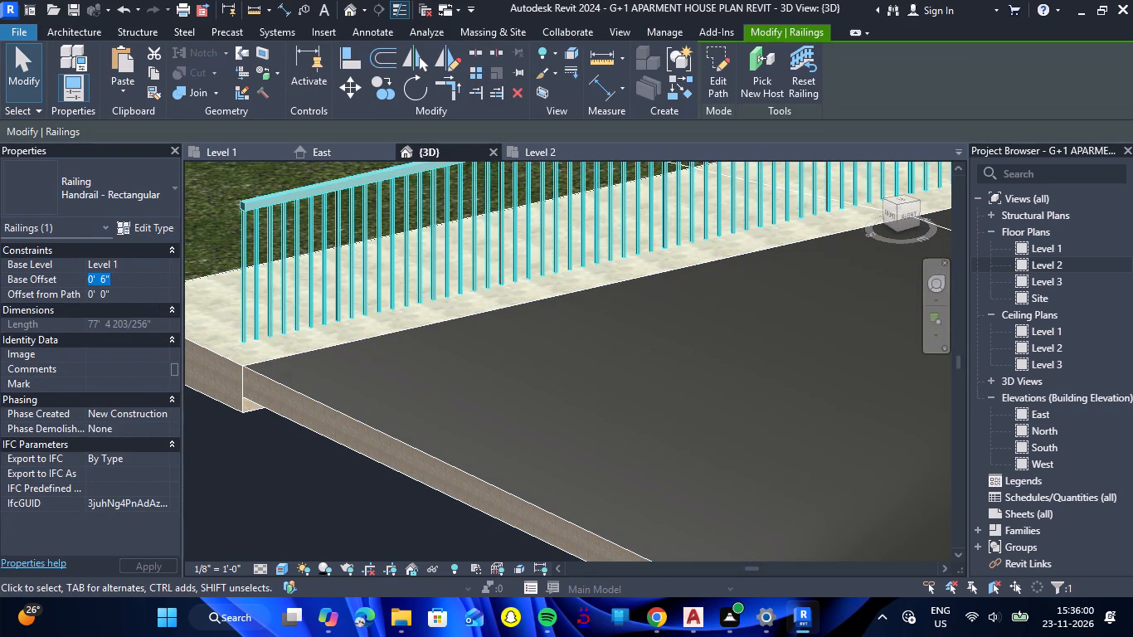
key("0")
key("Return")
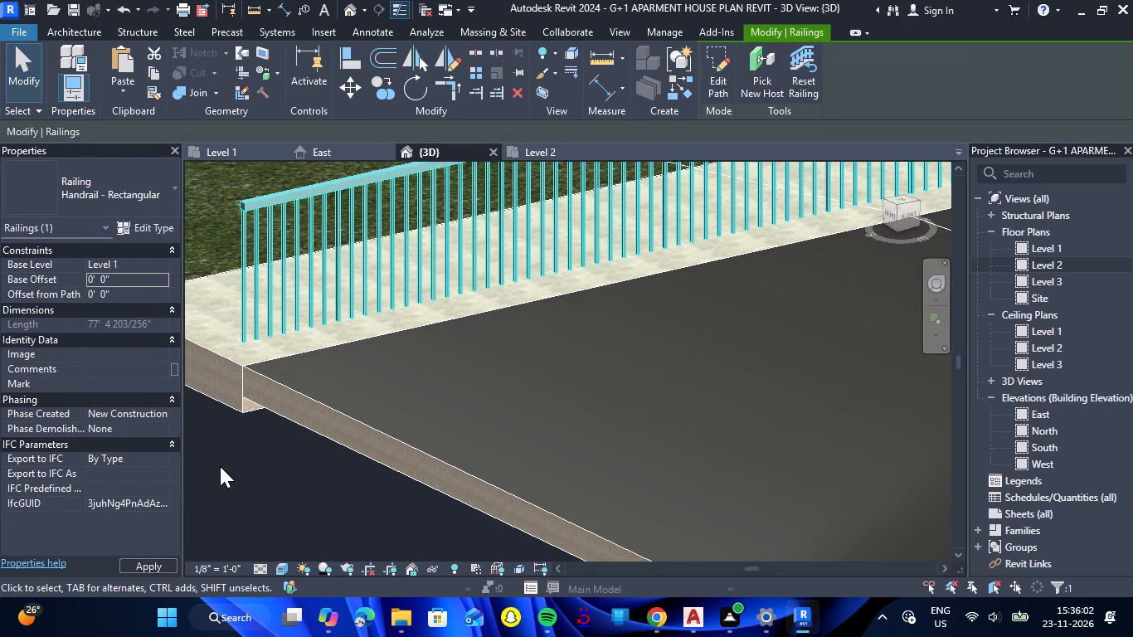
left_click(268, 501)
Set the Base Offset of the railing along the landscaped block's opposite side and road-facing edge to 0.
scroll(313, 450, "down", 9)
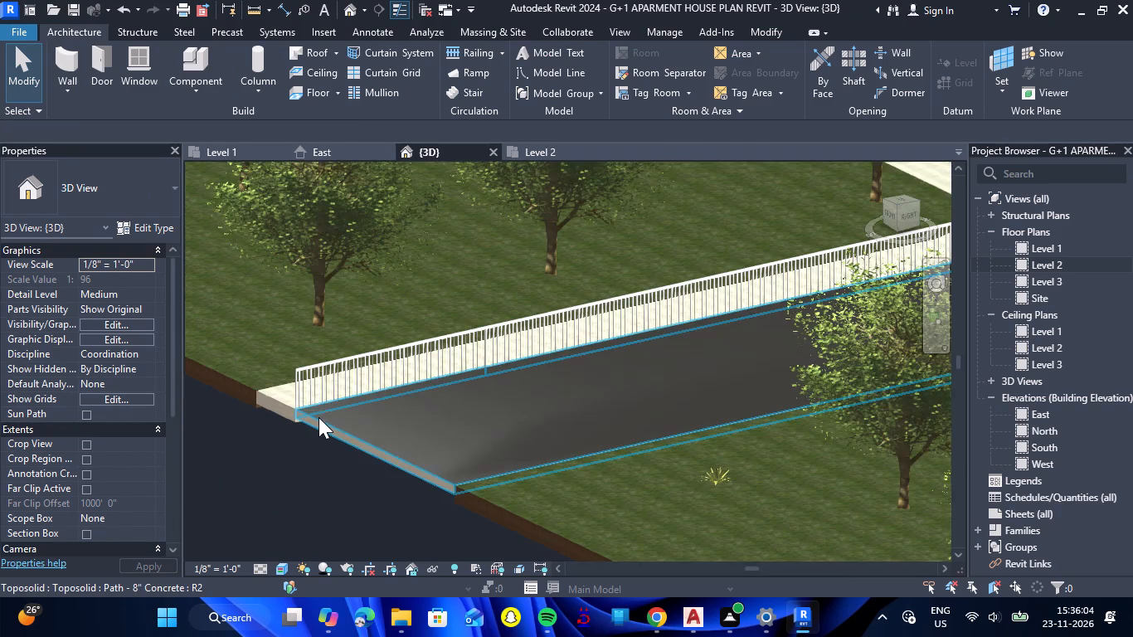
scroll(319, 417, "down", 6)
scroll(456, 395, "down", 5)
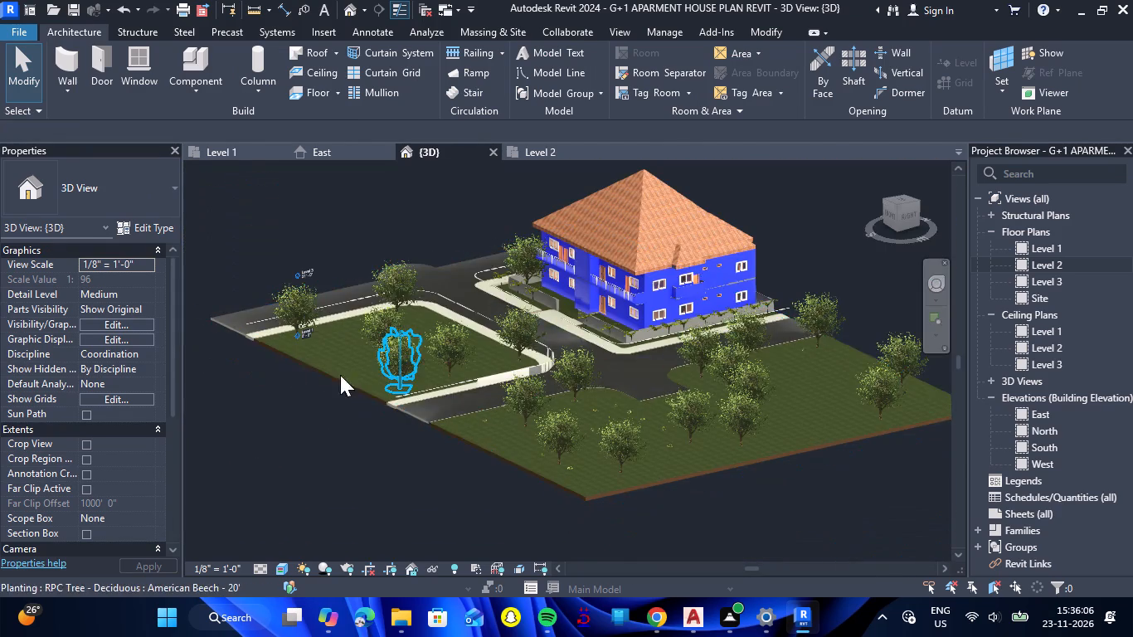
scroll(244, 328, "up", 15)
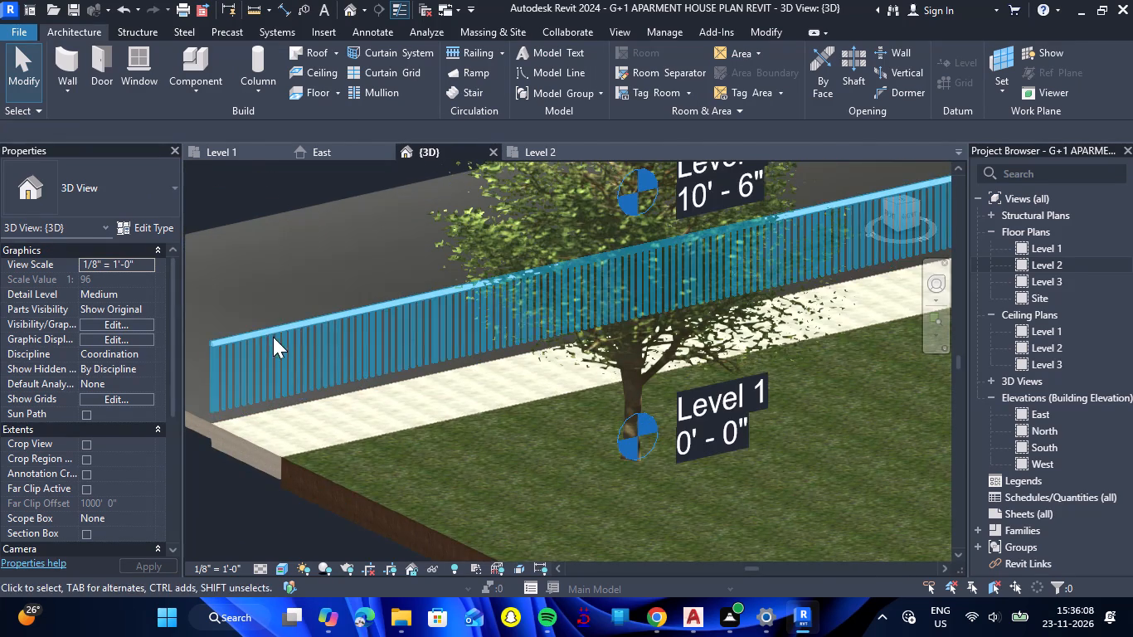
left_click(273, 337)
left_click(134, 284)
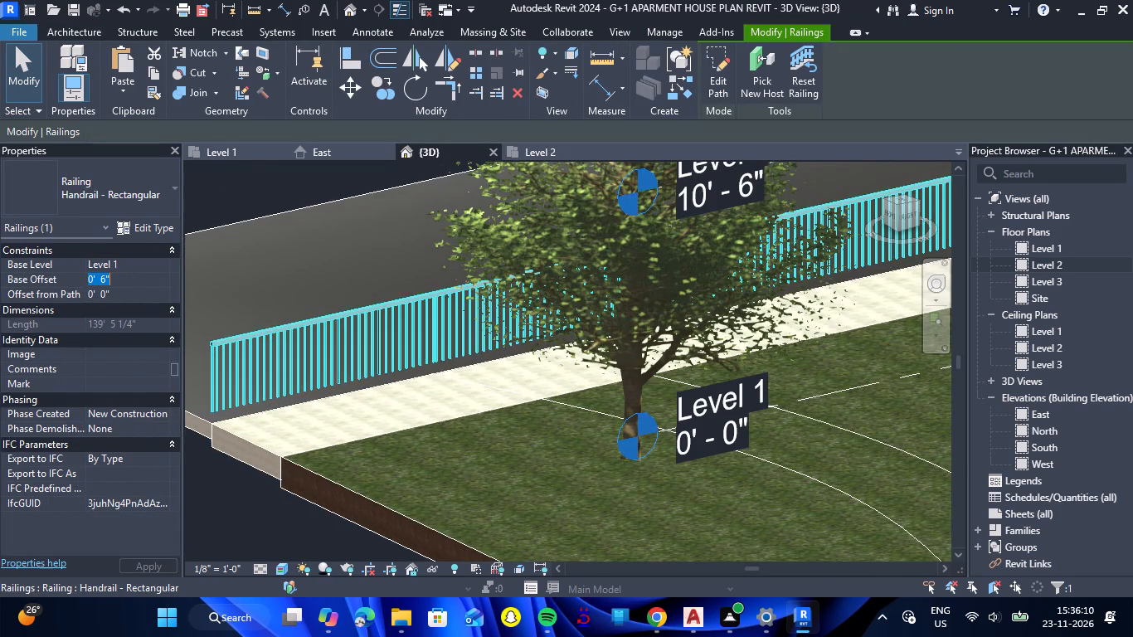
key("0")
key("Return")
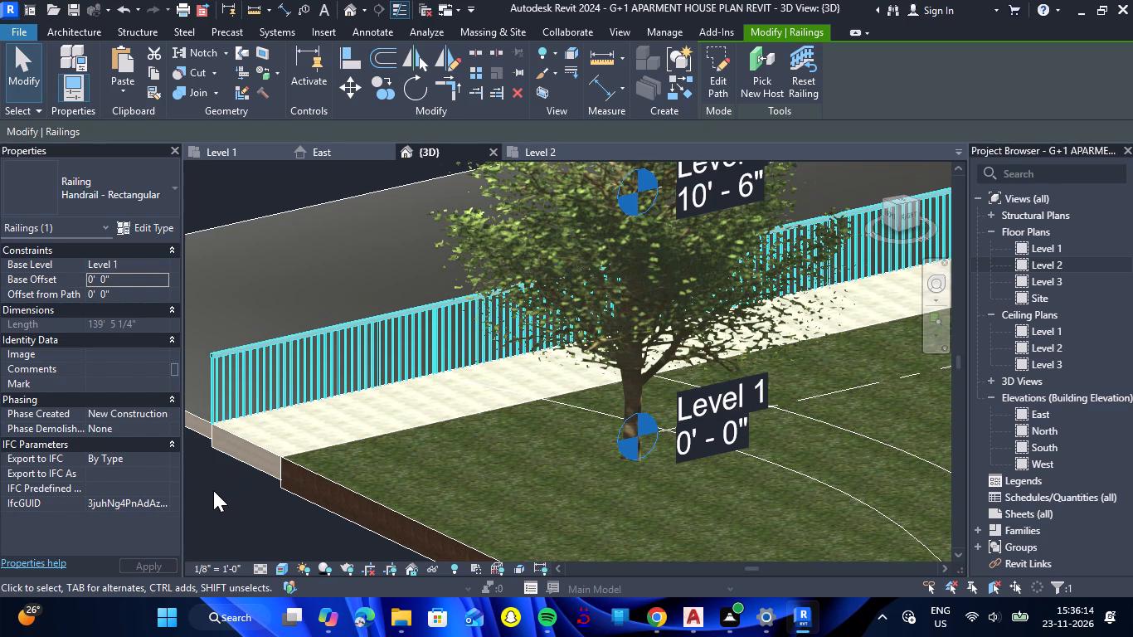
scroll(226, 467, "down", 9)
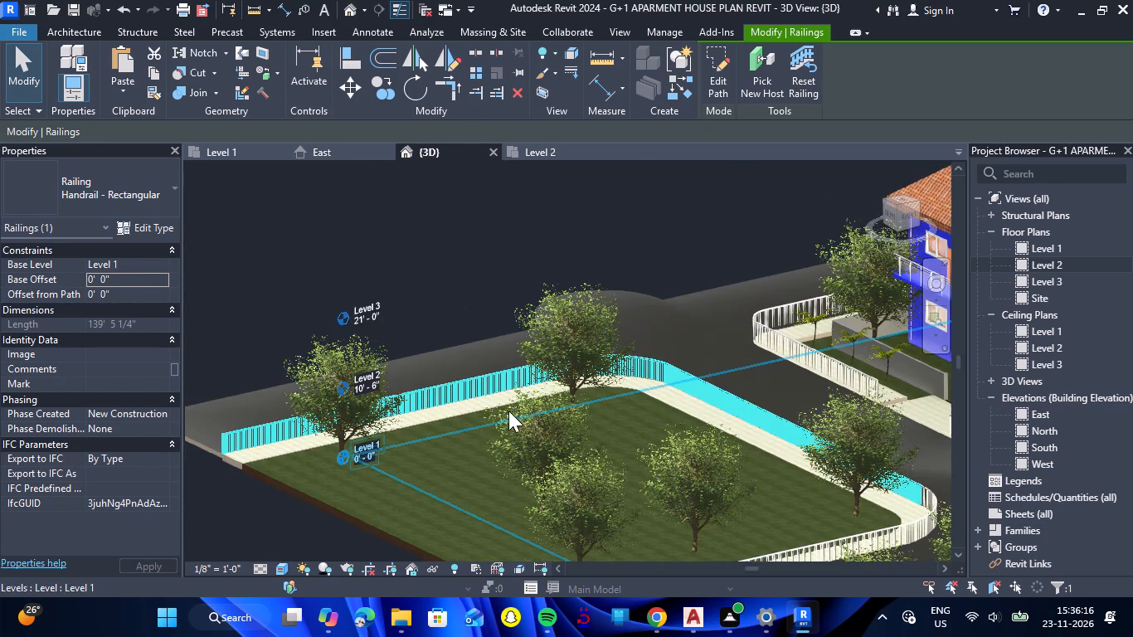
scroll(776, 445, "up", 7)
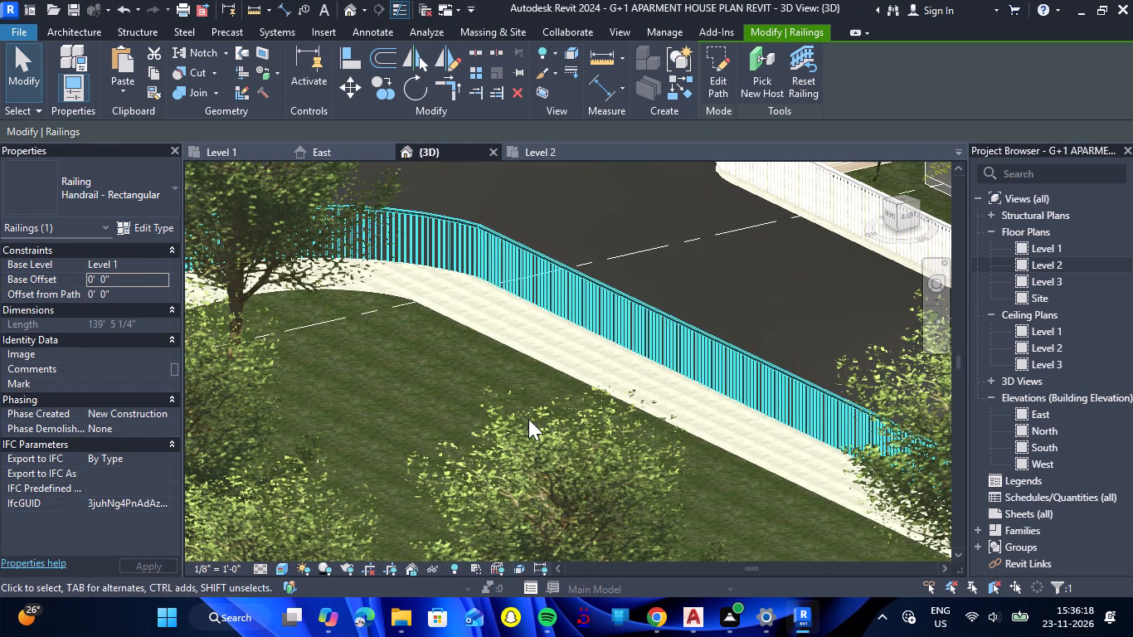
key("Escape")
Set the Base Offset of the railing along the paving around the apartment building's corner to 0.
scroll(496, 387, "down", 14)
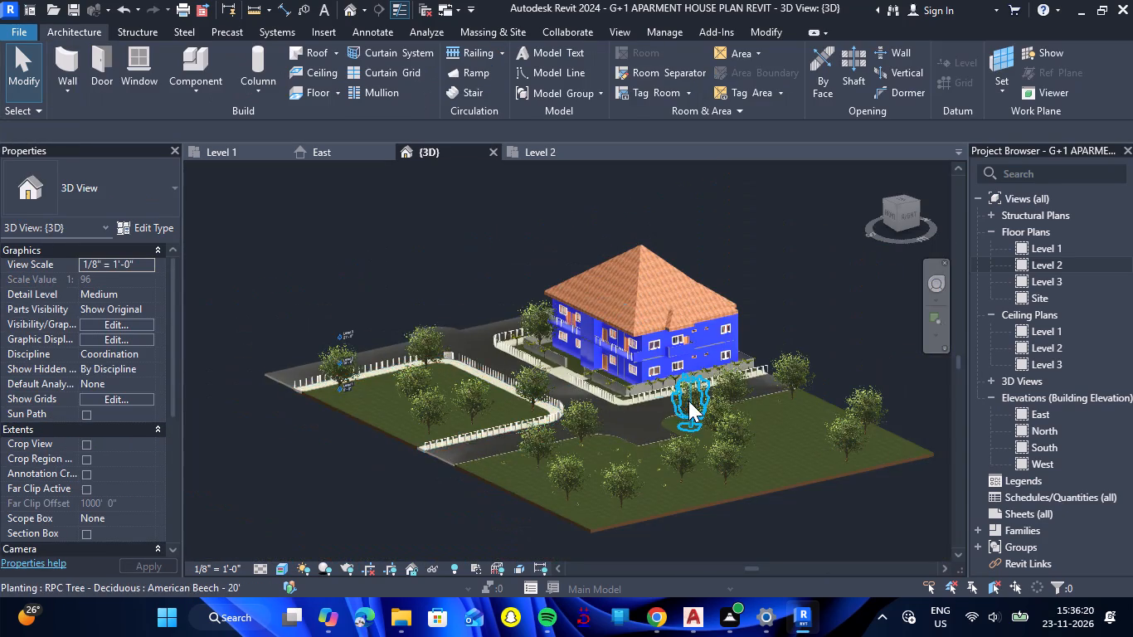
scroll(665, 397, "up", 9)
scroll(568, 411, "up", 7)
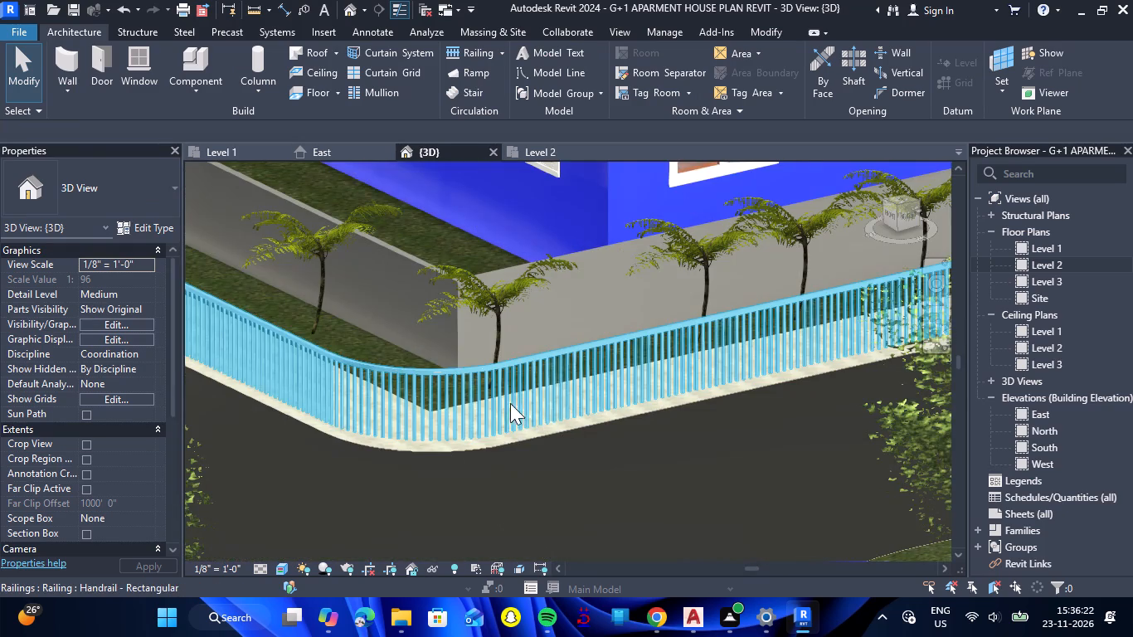
left_click(490, 390)
key("Escape")
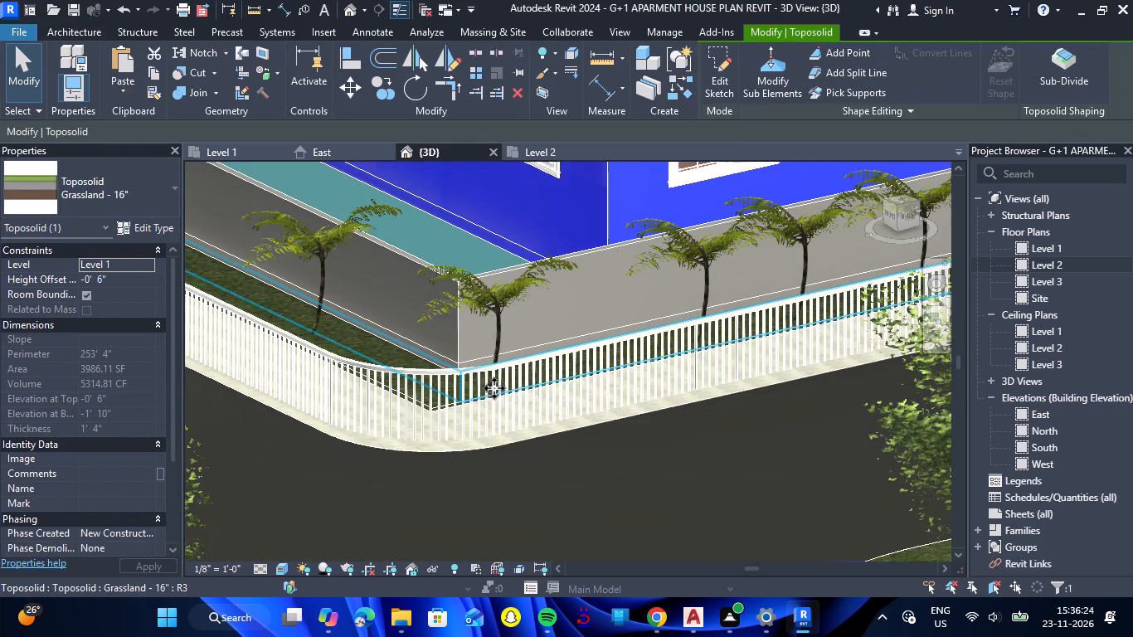
left_click(464, 380)
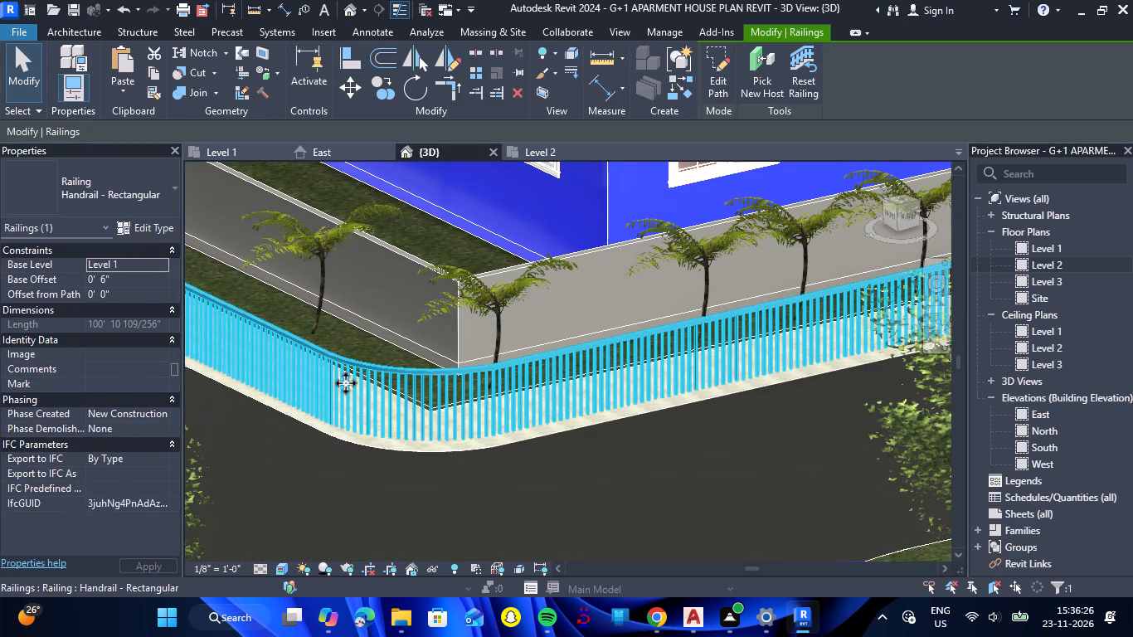
left_click(147, 280)
key("0")
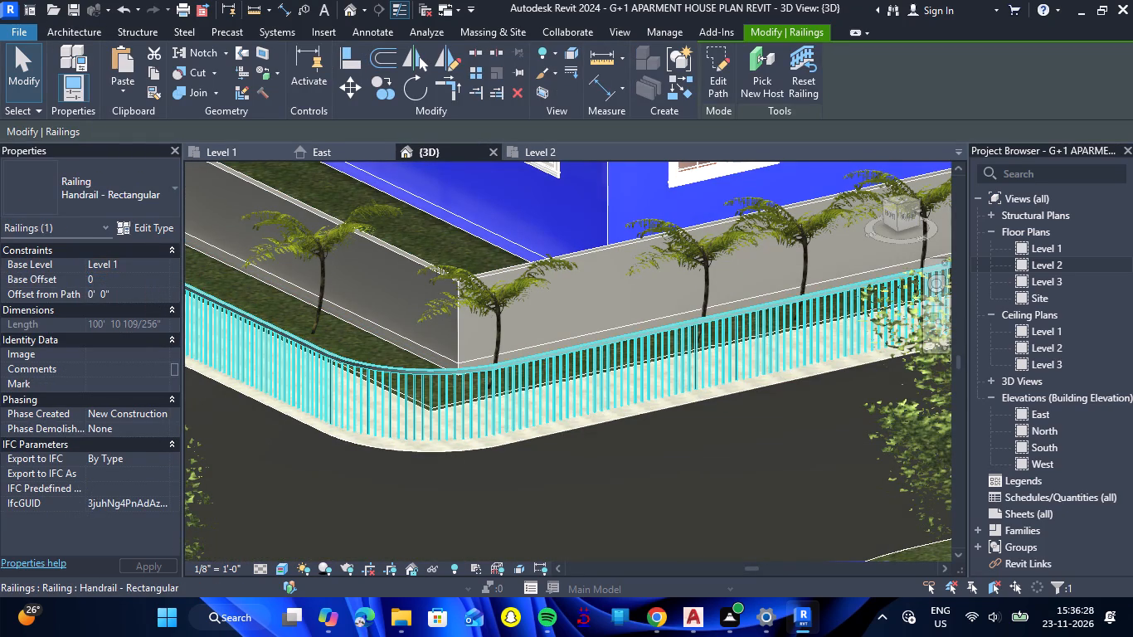
key("Return")
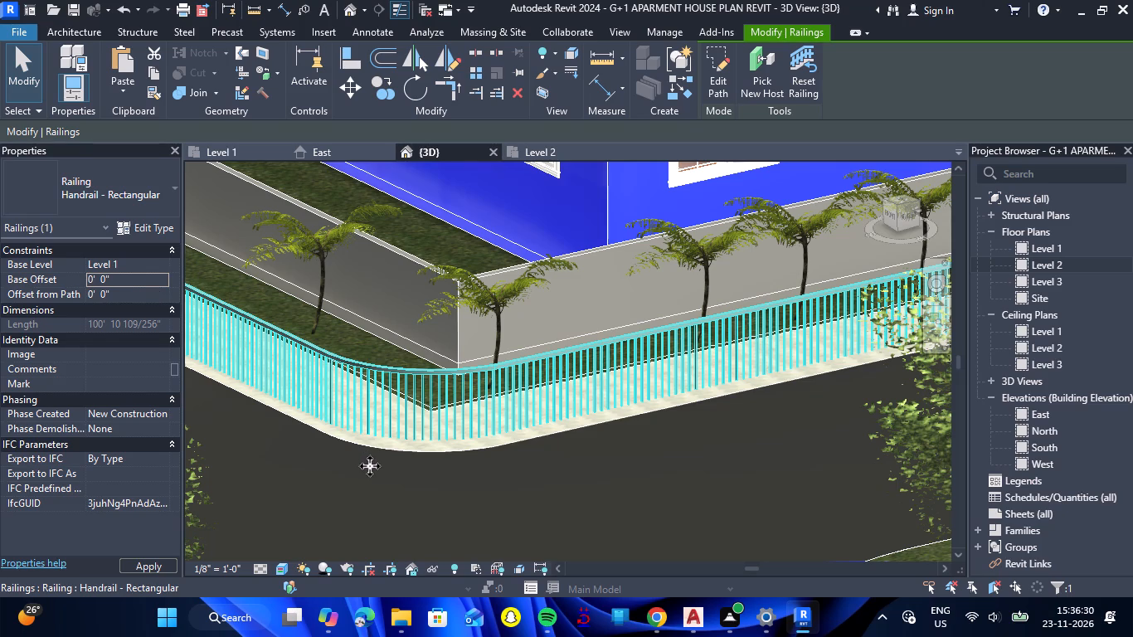
key("Escape")
scroll(381, 464, "down", 9)
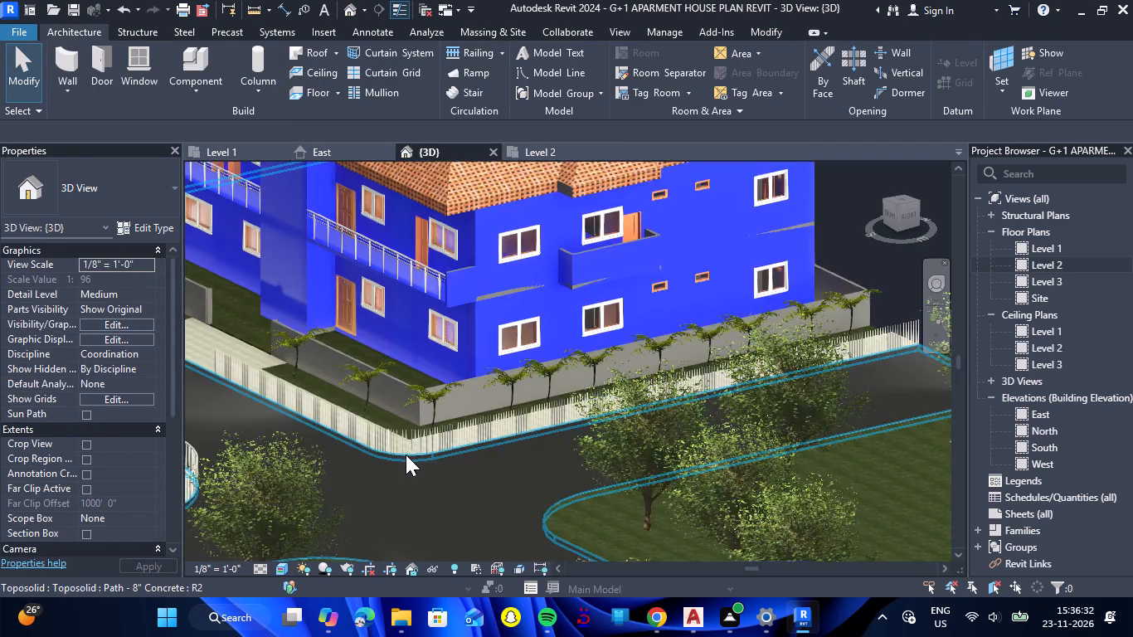
Set the Base Offset of the remaining raised railing, around the apartment plot's far paved corner beside the entrance path, to 0.
scroll(425, 452, "down", 3)
scroll(190, 338, "up", 7)
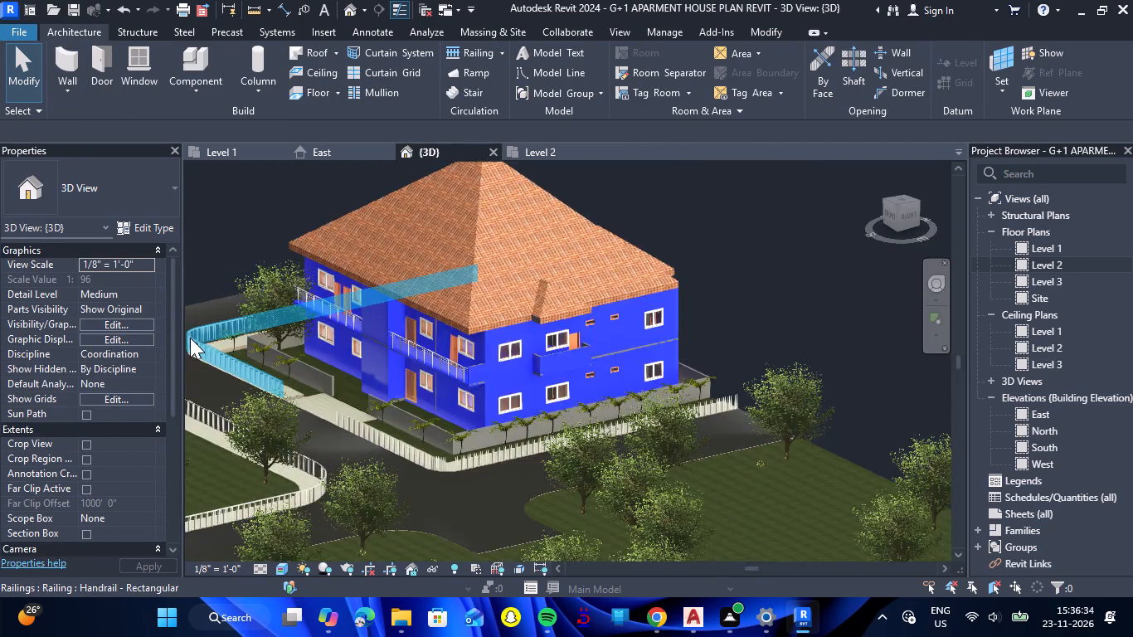
left_click(191, 336)
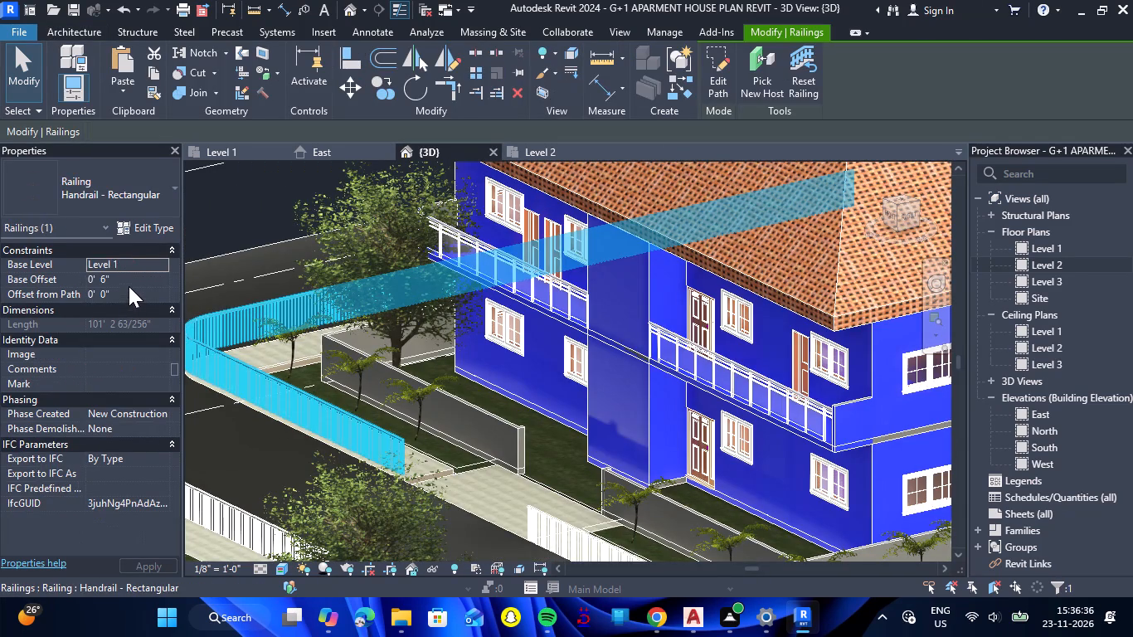
left_click(129, 286)
key("0")
key("Return")
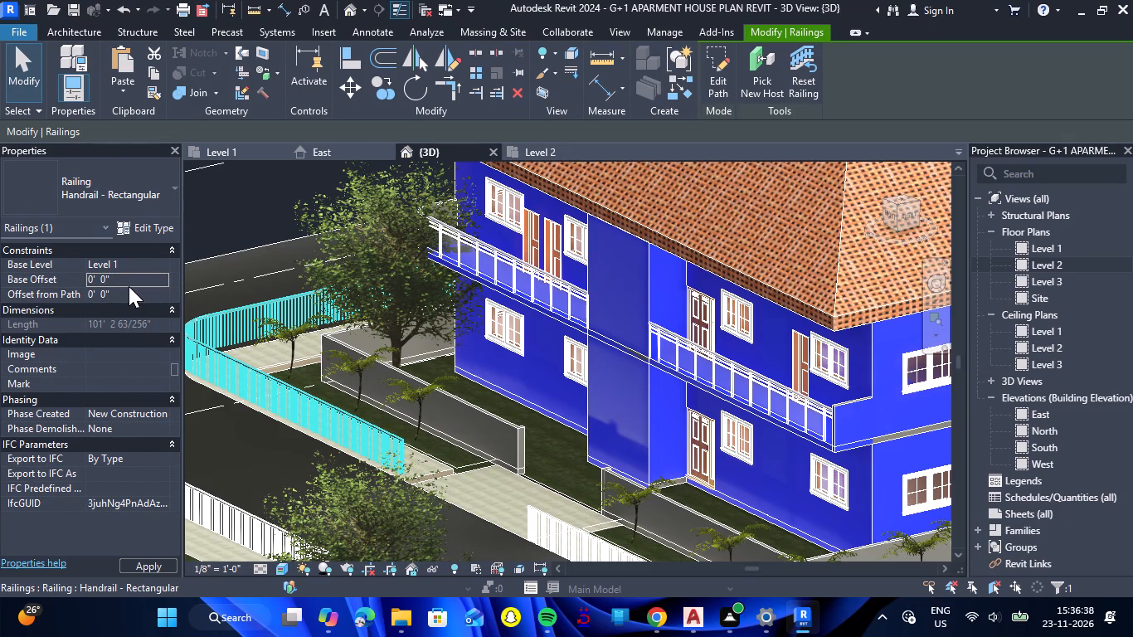
left_click(272, 445)
Examine the railings around both plots and the unfenced outer edge of the road in the 3D view.
scroll(308, 419, "down", 7)
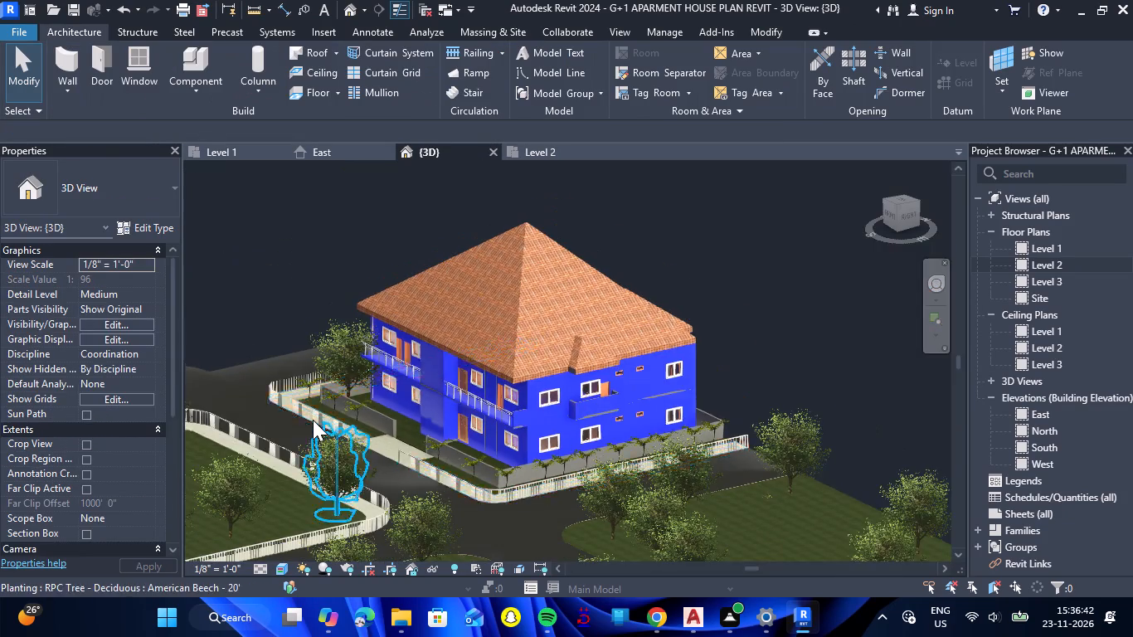
scroll(315, 420, "down", 3)
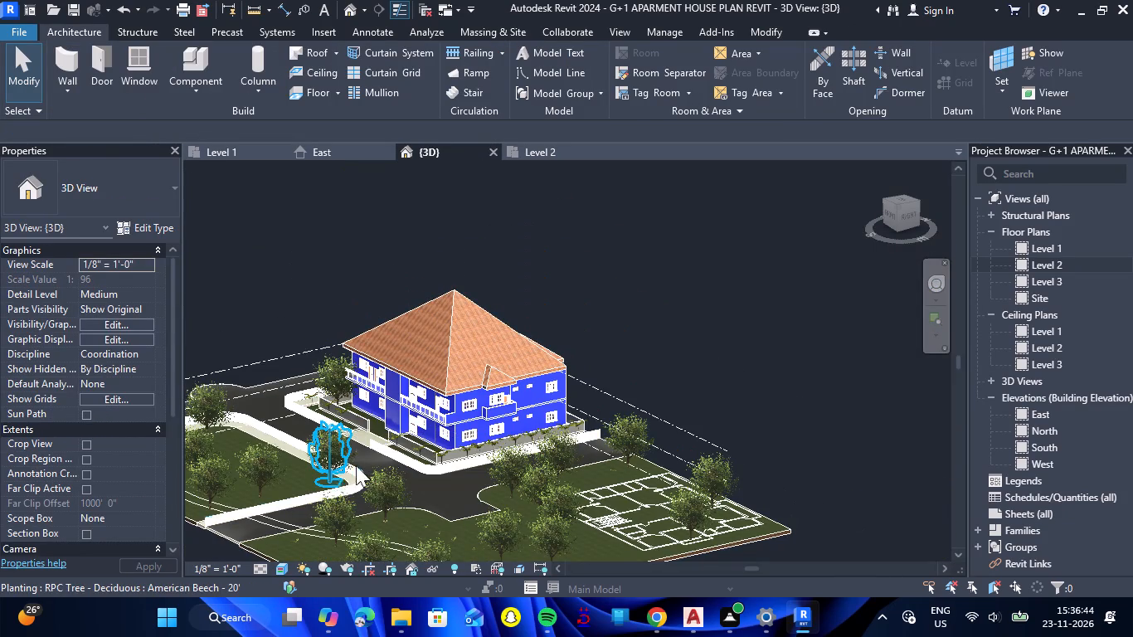
scroll(405, 440, "down", 4)
scroll(247, 470, "up", 7)
scroll(247, 470, "down", 4)
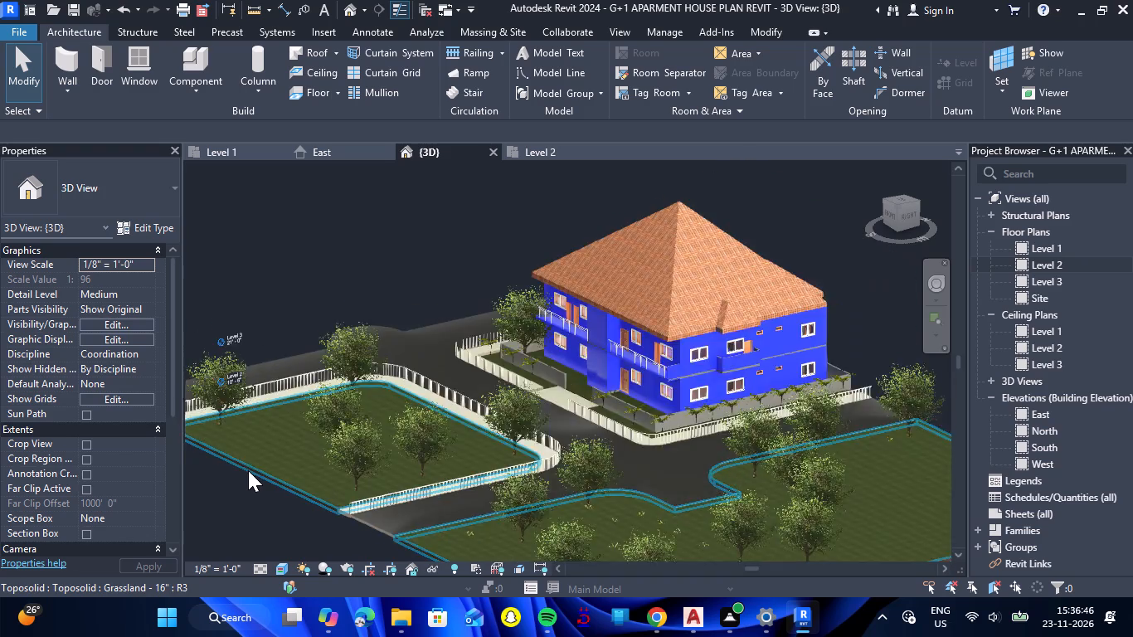
scroll(200, 447, "down", 3)
scroll(200, 447, "up", 11)
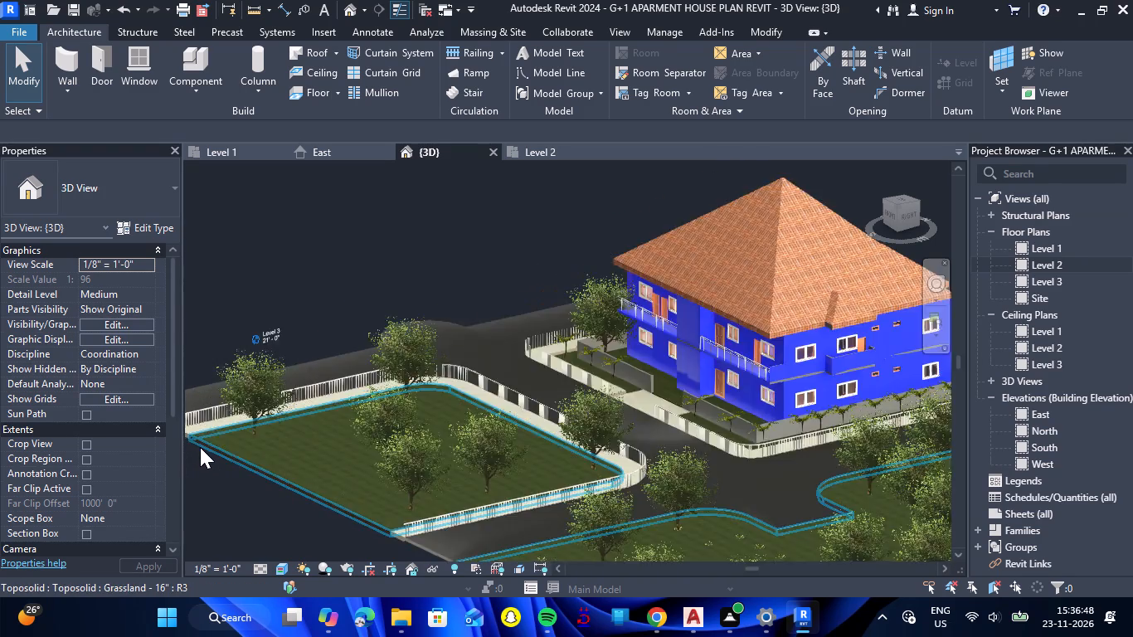
scroll(235, 438, "down", 9)
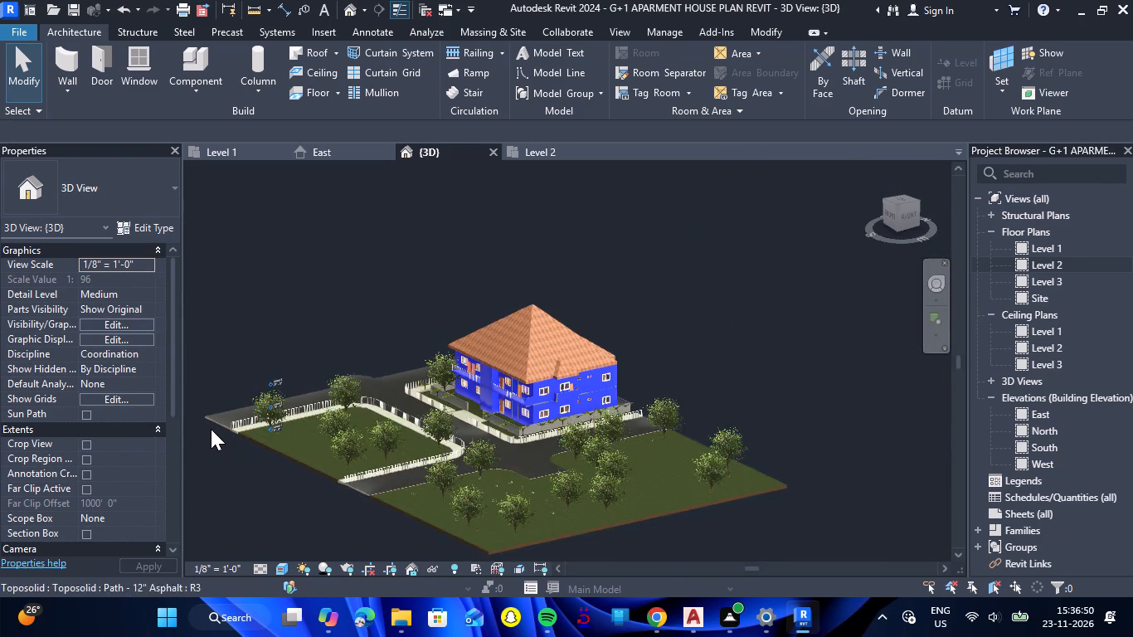
scroll(200, 411, "up", 11)
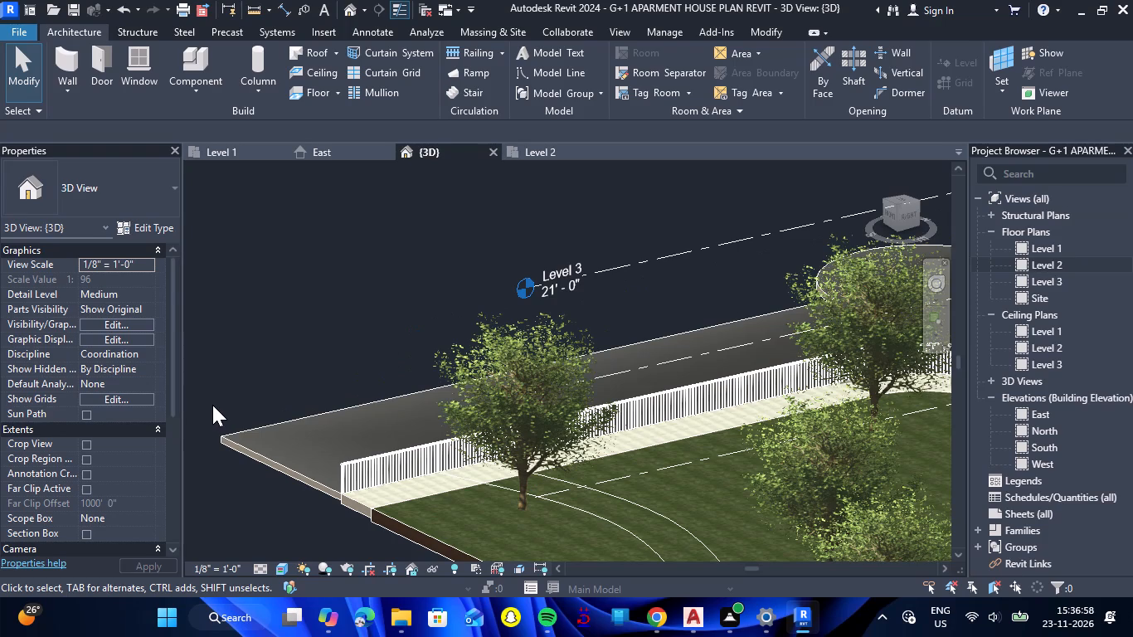
scroll(237, 394, "down", 5)
scroll(270, 455, "up", 2)
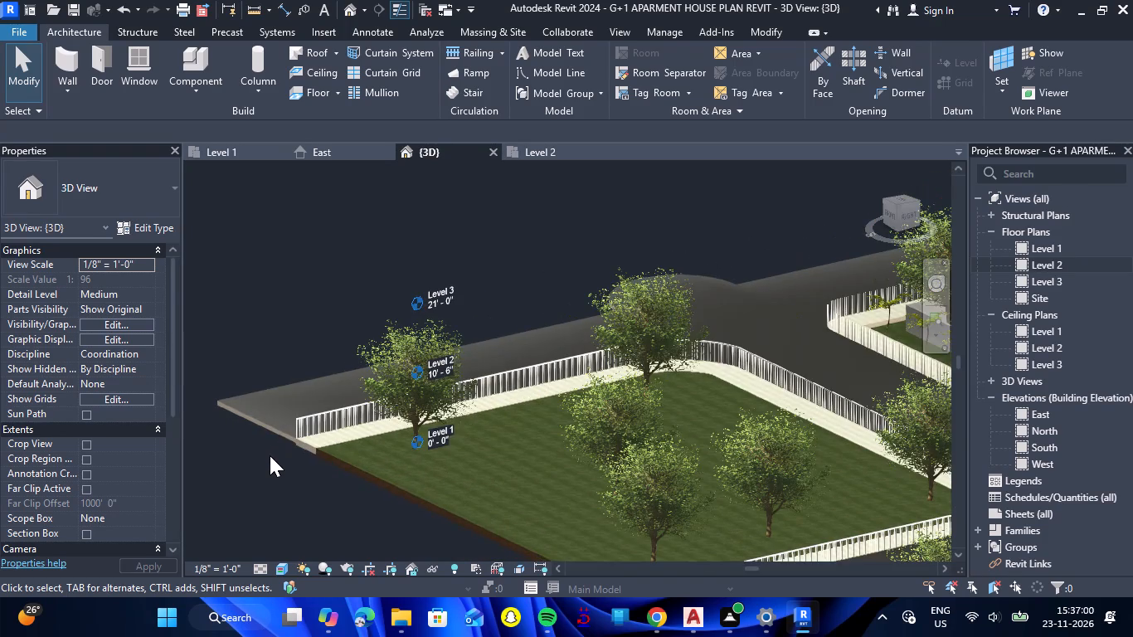
Create a Handrail - Rectangular railing on Level 1 by picking the site's outer road edge: both straight segments and the curved bulge between them.
left_click(234, 152)
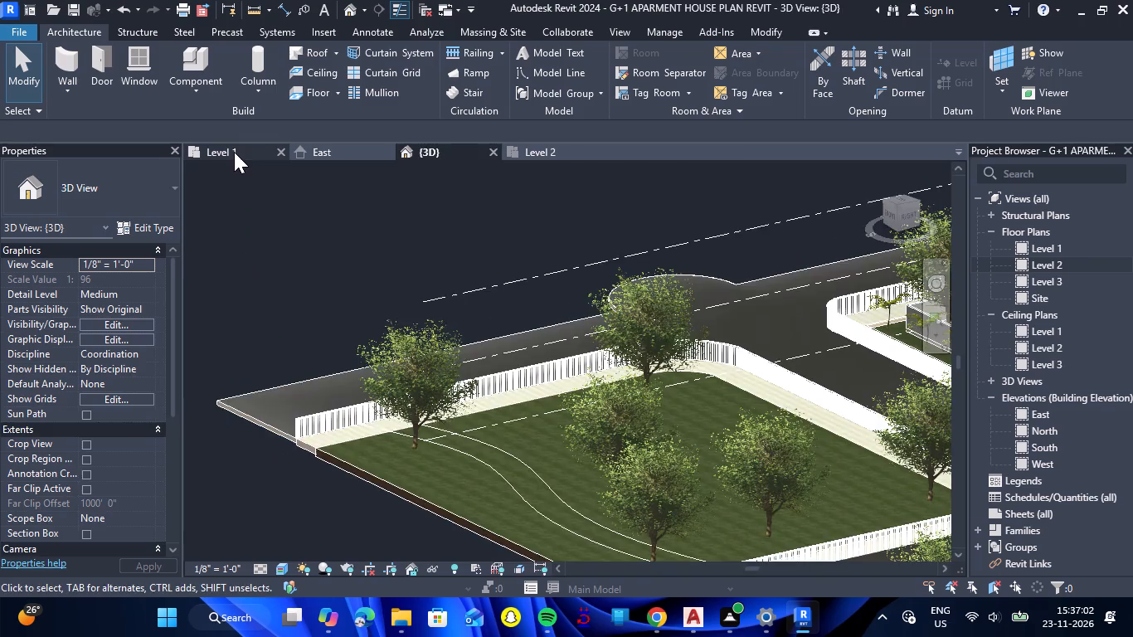
scroll(361, 286, "down", 12)
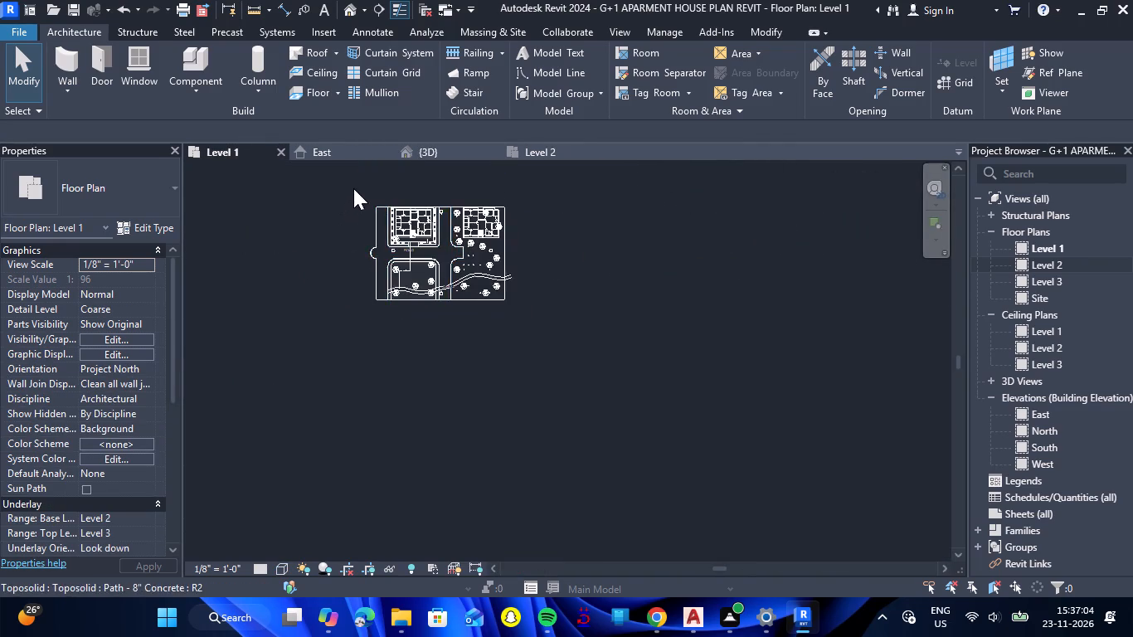
scroll(353, 188, "up", 6)
left_click(456, 51)
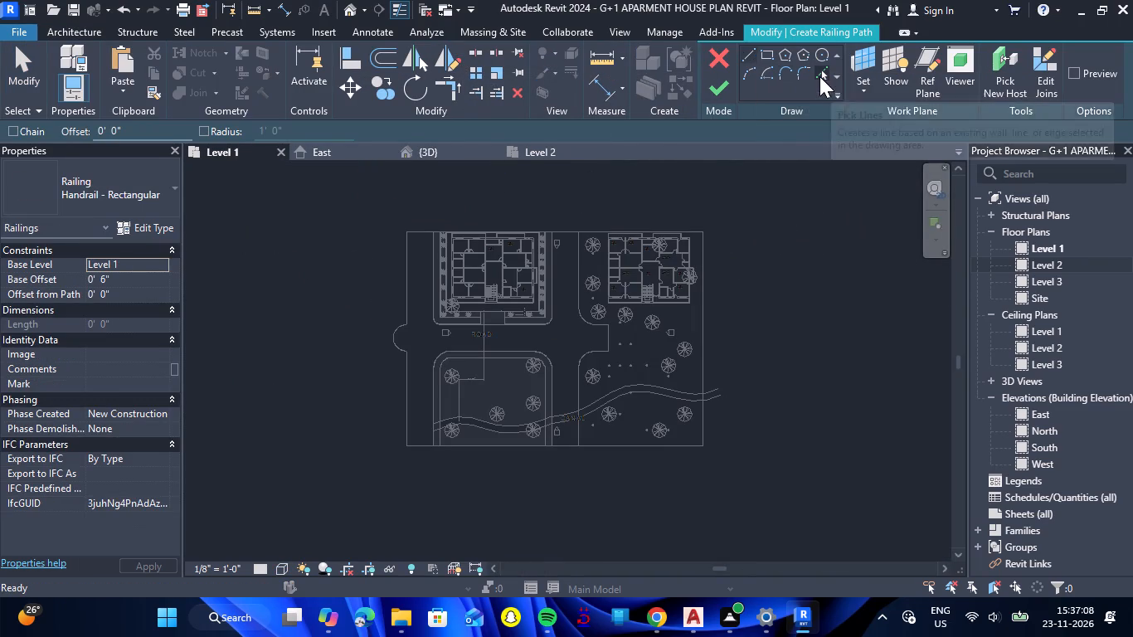
left_click(819, 76)
left_click(403, 399)
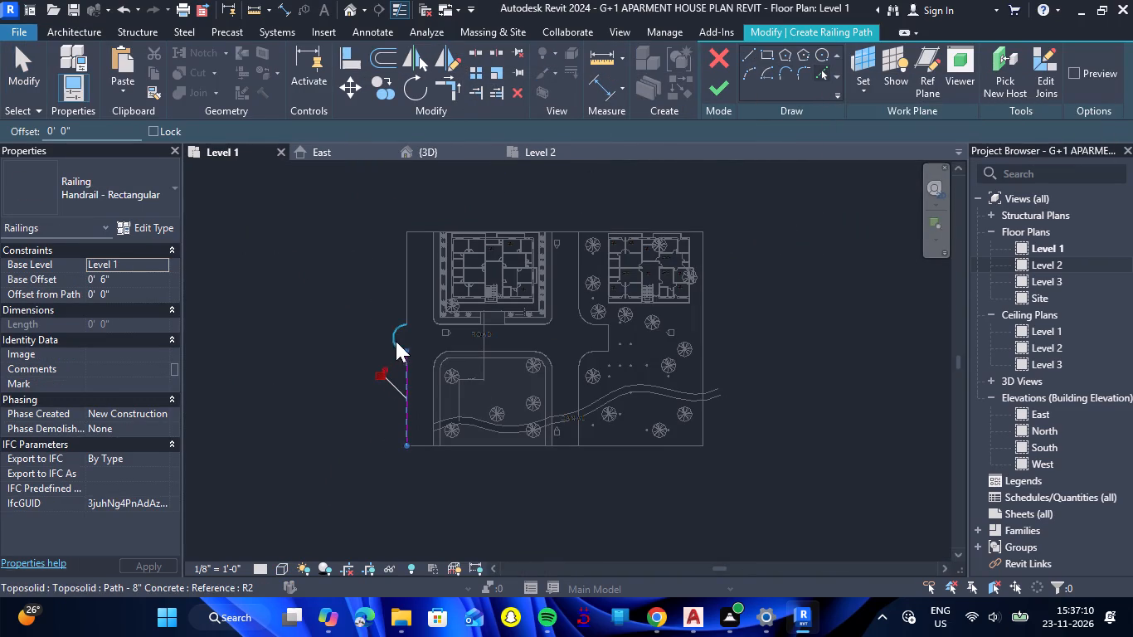
left_click(397, 341)
left_click(407, 300)
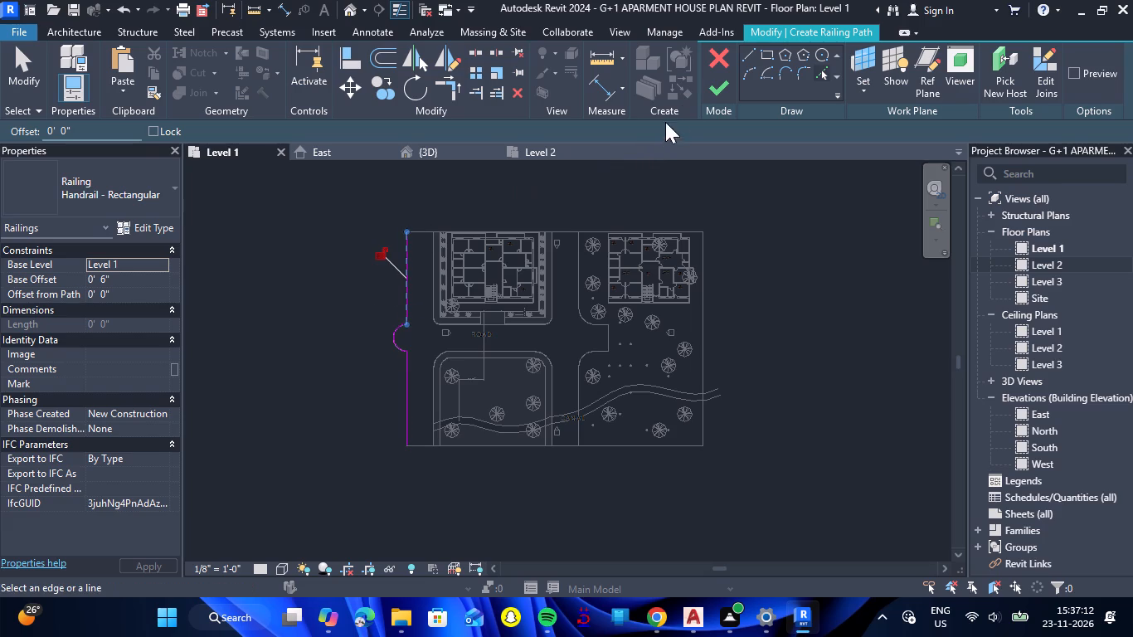
left_click(720, 90)
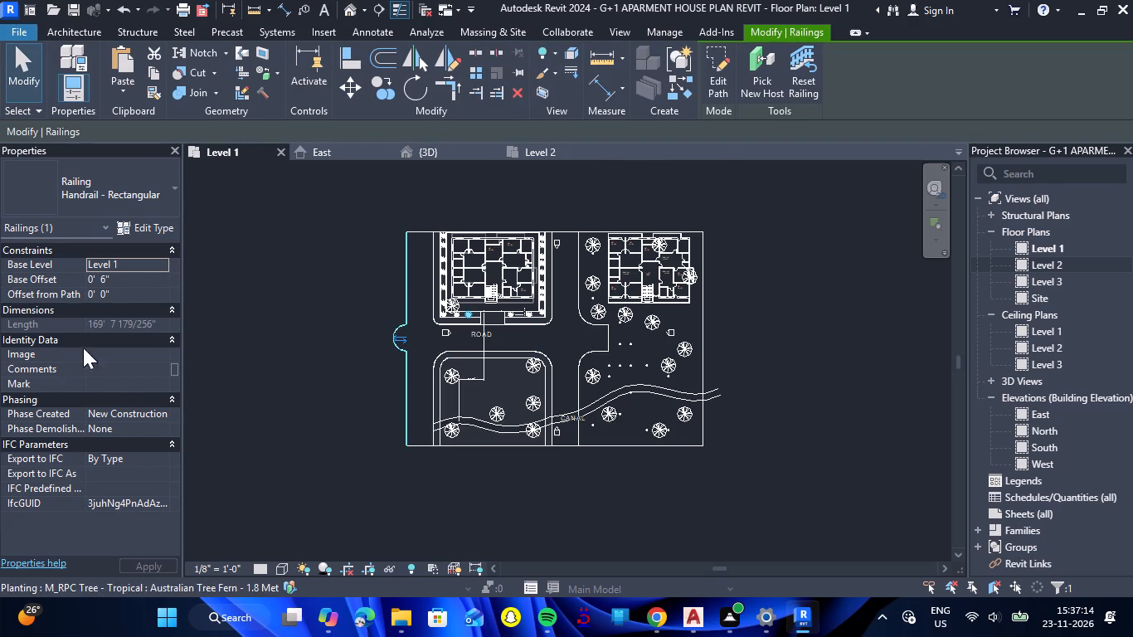
Set the Base Offset of the new railing along the outer road edge to 0.
left_click(126, 275)
key("0")
key("Return")
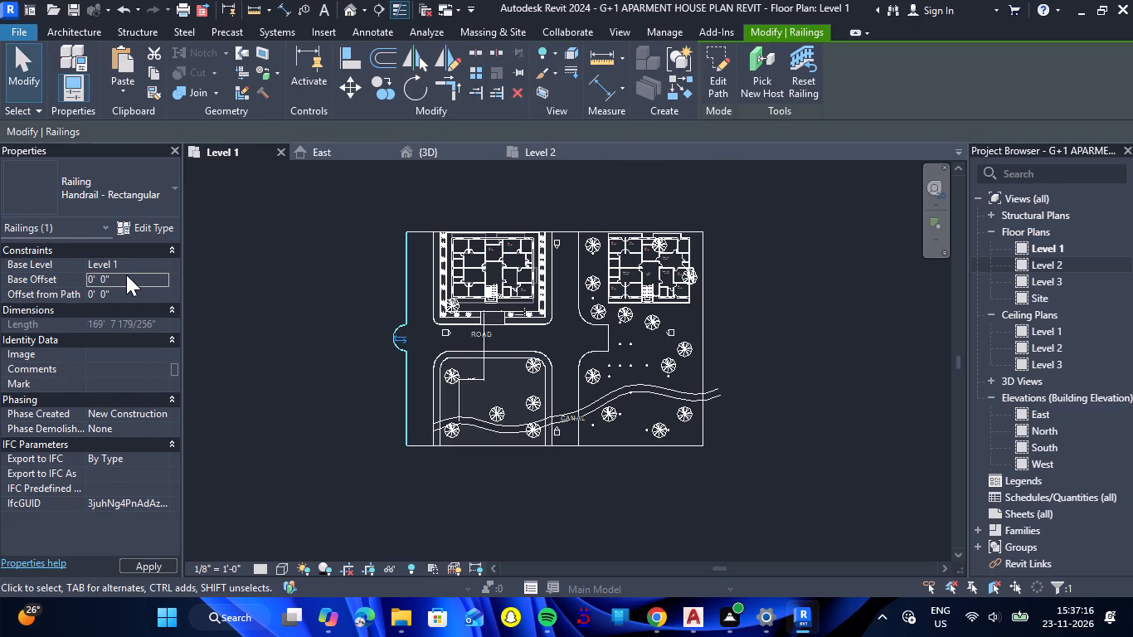
left_click(334, 391)
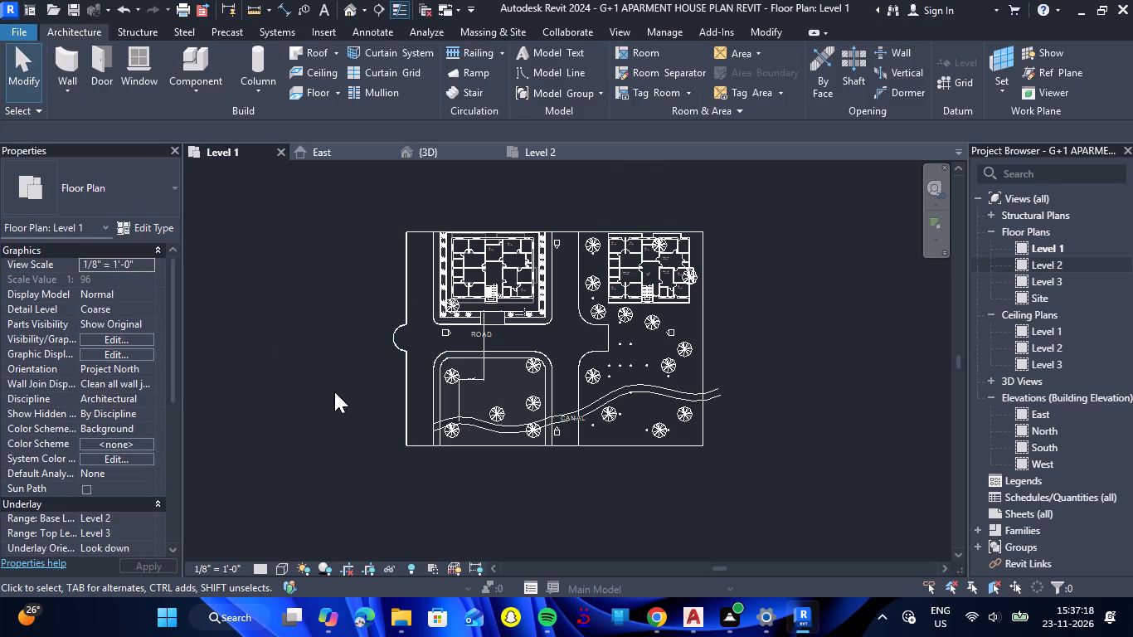
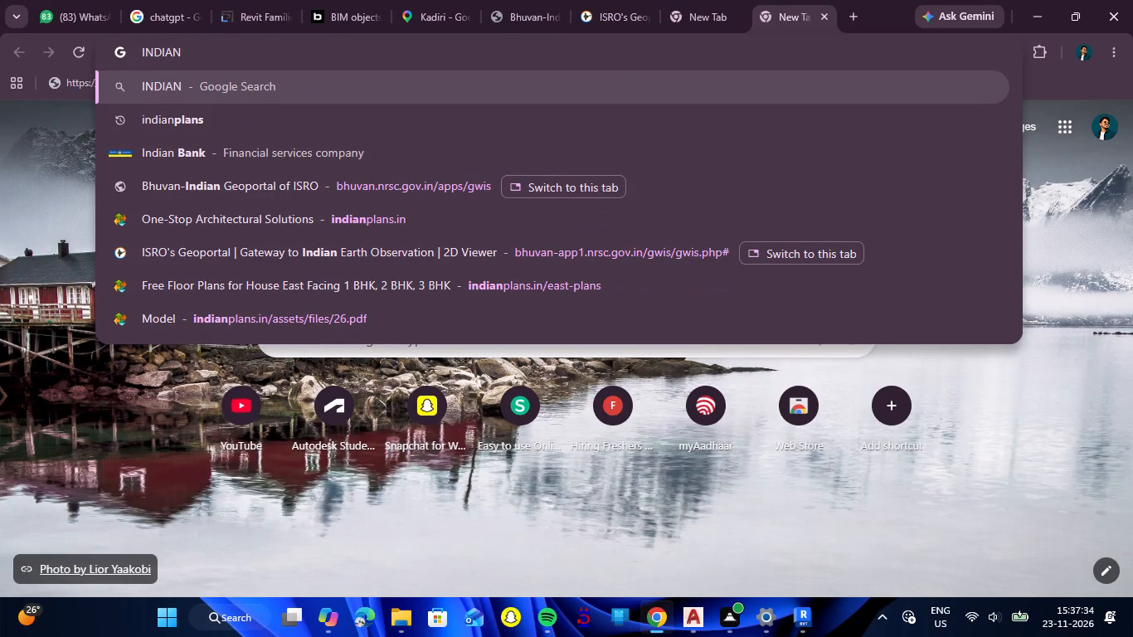
Search the web in Chrome for "indian flag revit family".
key("BackSpace")
key("BackSpace")
key("BackSpace")
key("BackSpace")
key("BackSpace")
key("BackSpace")
key("BackSpace")
key("BackSpace")
key("BackSpace")
key("BackSpace")
key("BackSpace")
key("BackSpace")
key("BackSpace")
key("BackSpace")
key("BackSpace")
type("INDIA FLAGE")
key("space")
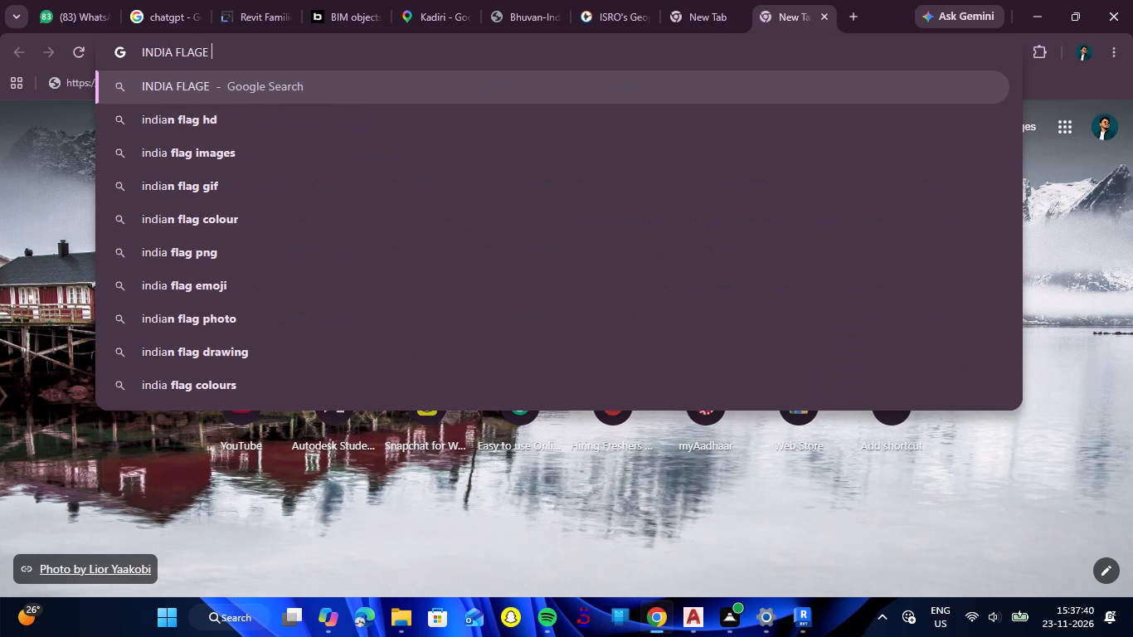
key("BackSpace")
key("BackSpace")
key("space")
type("REVIT")
key("space")
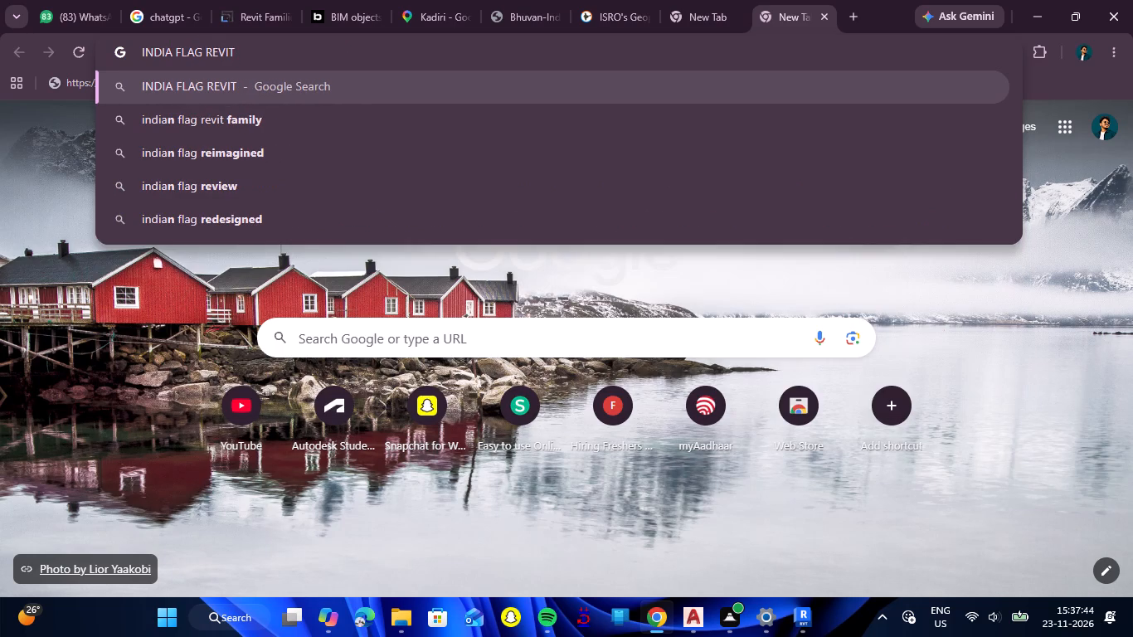
key("Down")
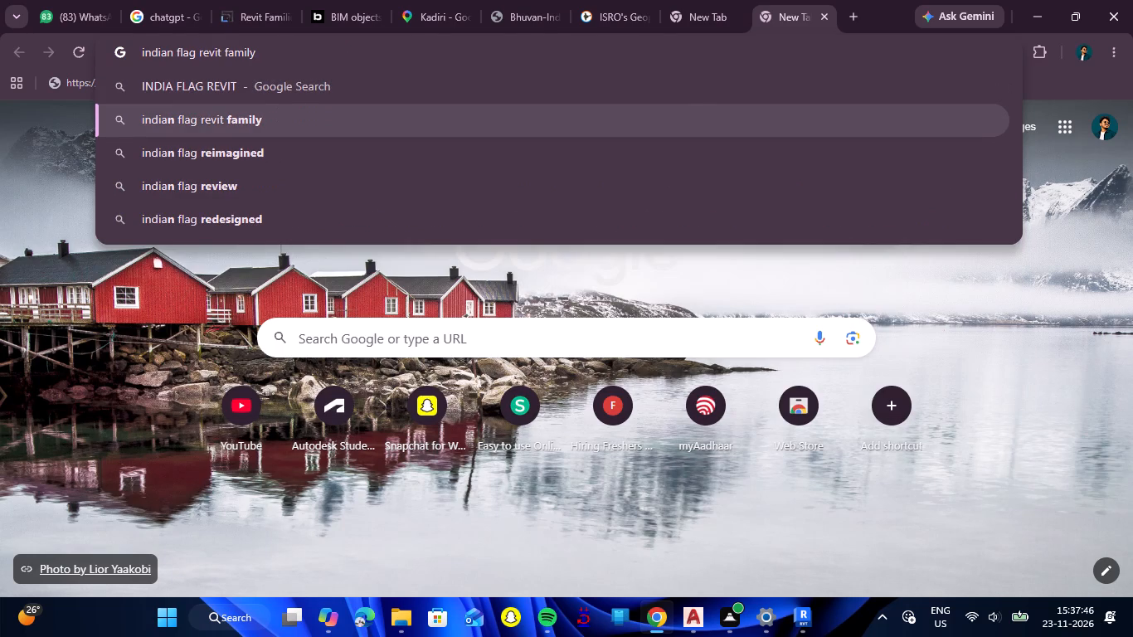
key("Return")
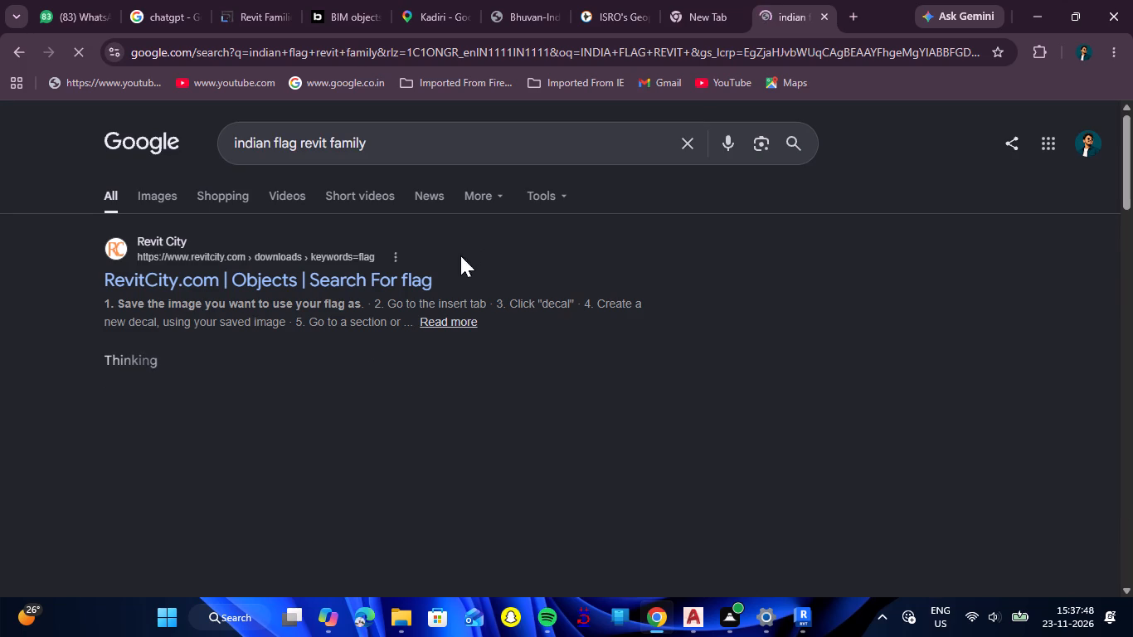
Look through the search results for Indian flag families and open RevitCity's flag object listing.
scroll(228, 275, "down", 3)
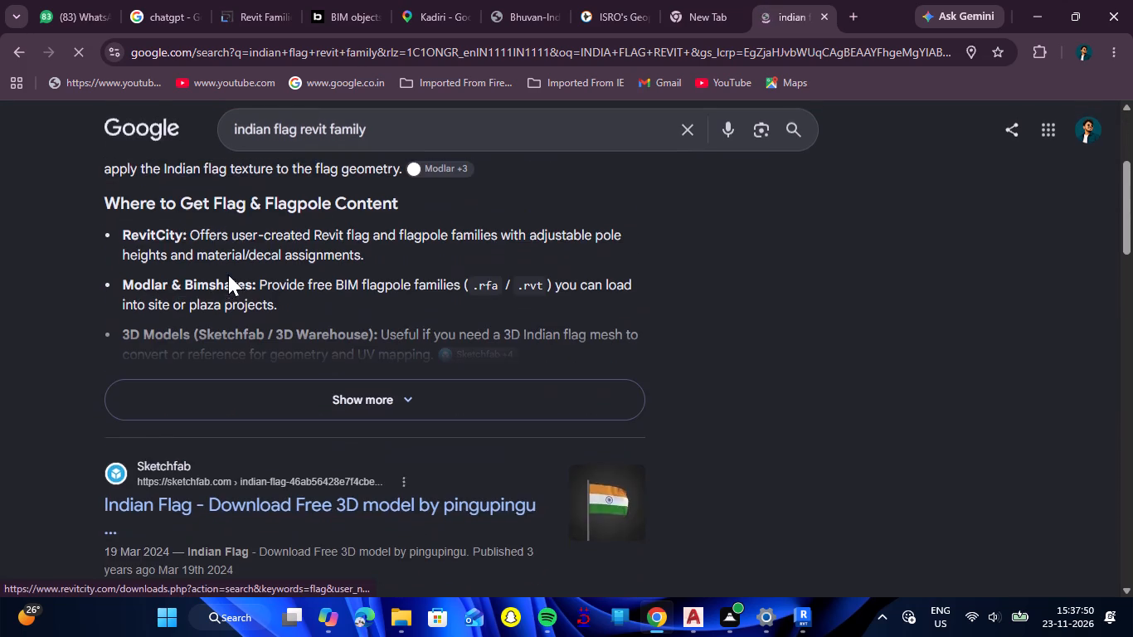
scroll(235, 272, "up", 1)
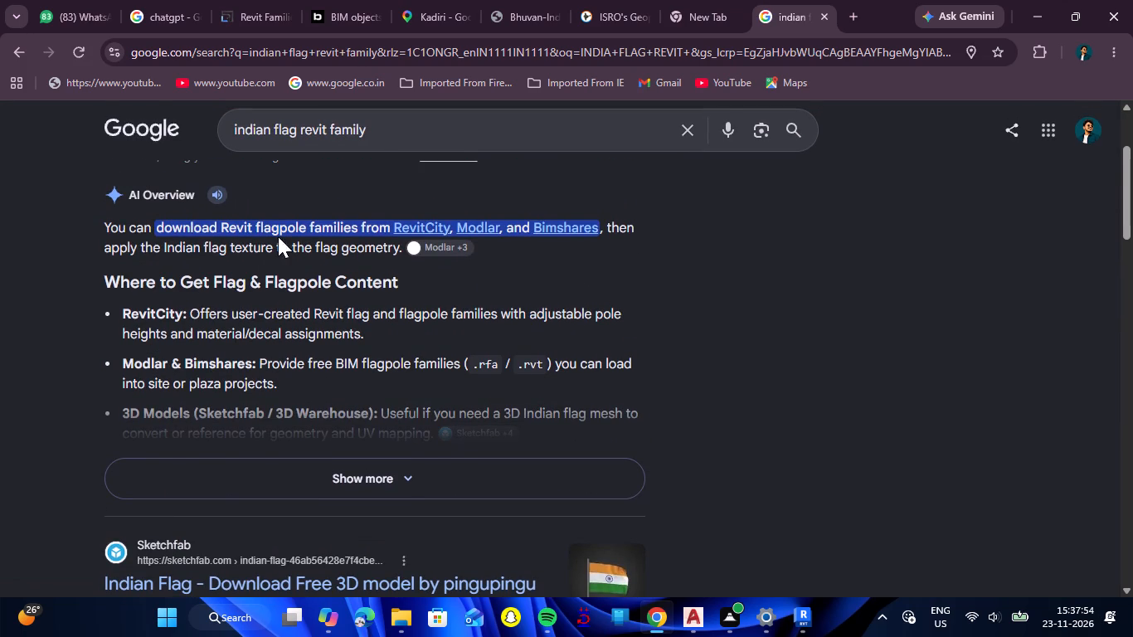
scroll(312, 239, "down", 1)
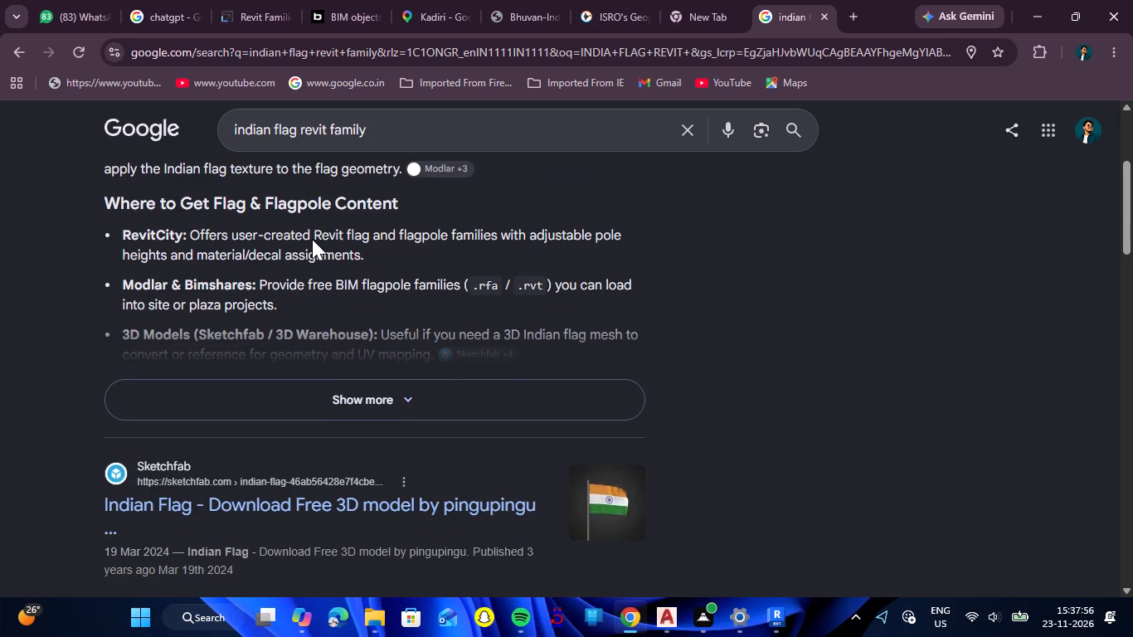
scroll(312, 239, "down", 5)
scroll(312, 241, "up", 2)
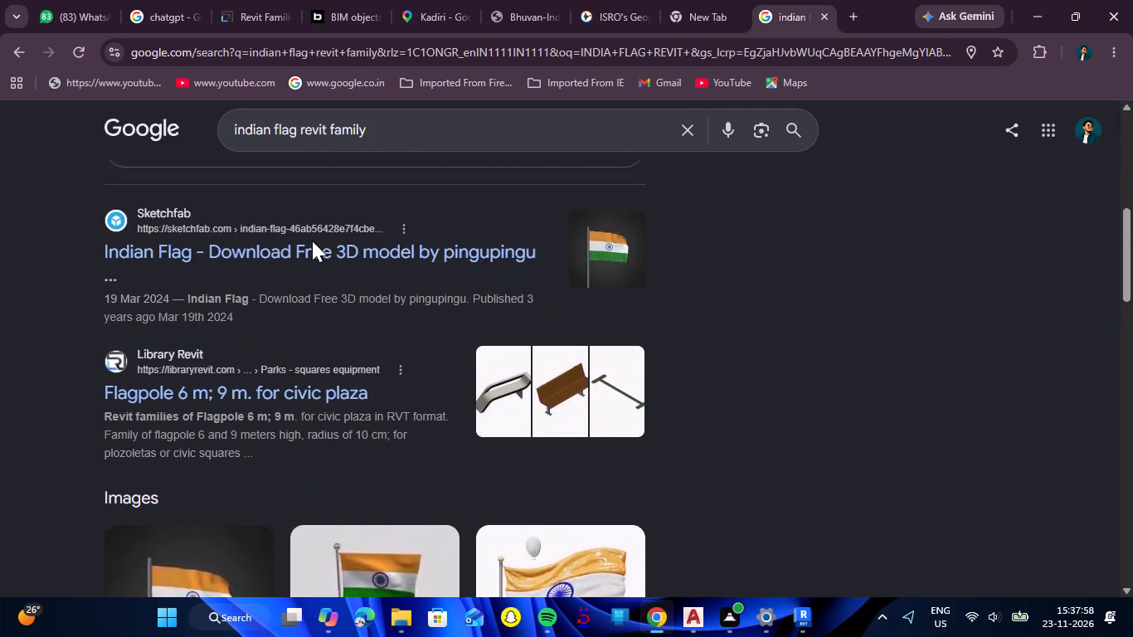
scroll(312, 241, "down", 2)
scroll(312, 241, "up", 7)
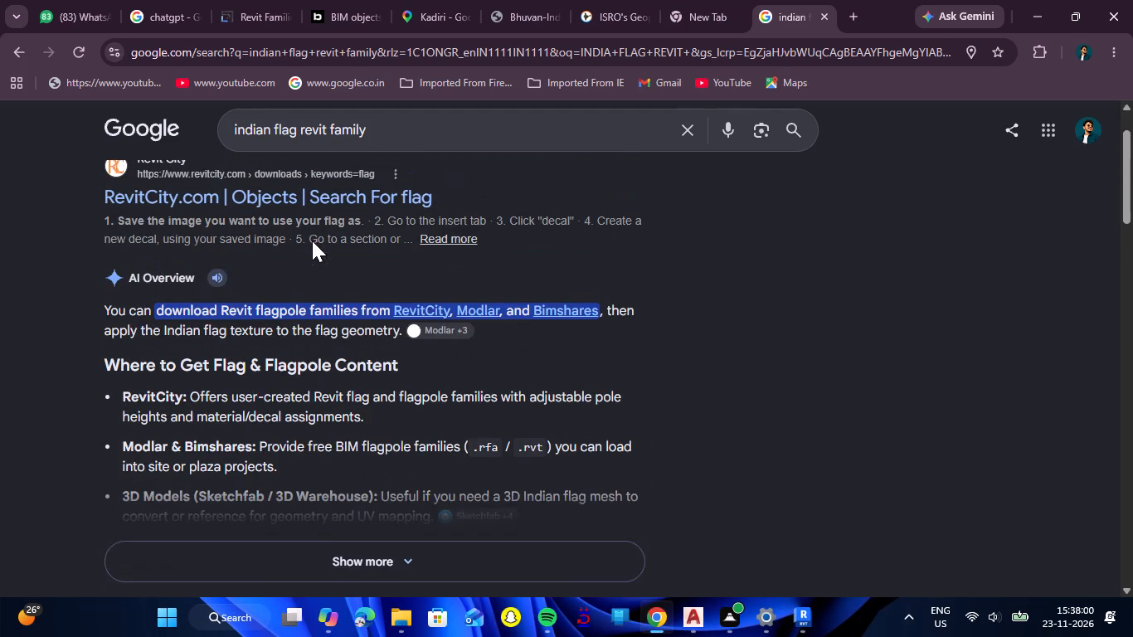
scroll(299, 240, "up", 2)
left_click(294, 265)
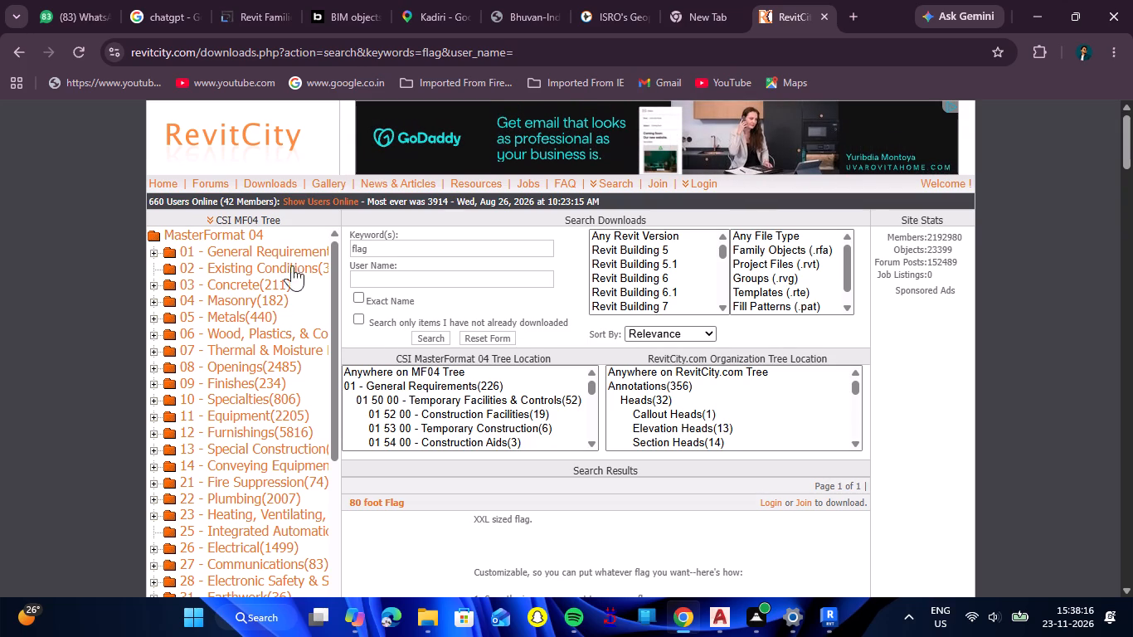
Check RevitCity's flag search filters and results, and open the 80 foot Flag object.
scroll(651, 275, "down", 4)
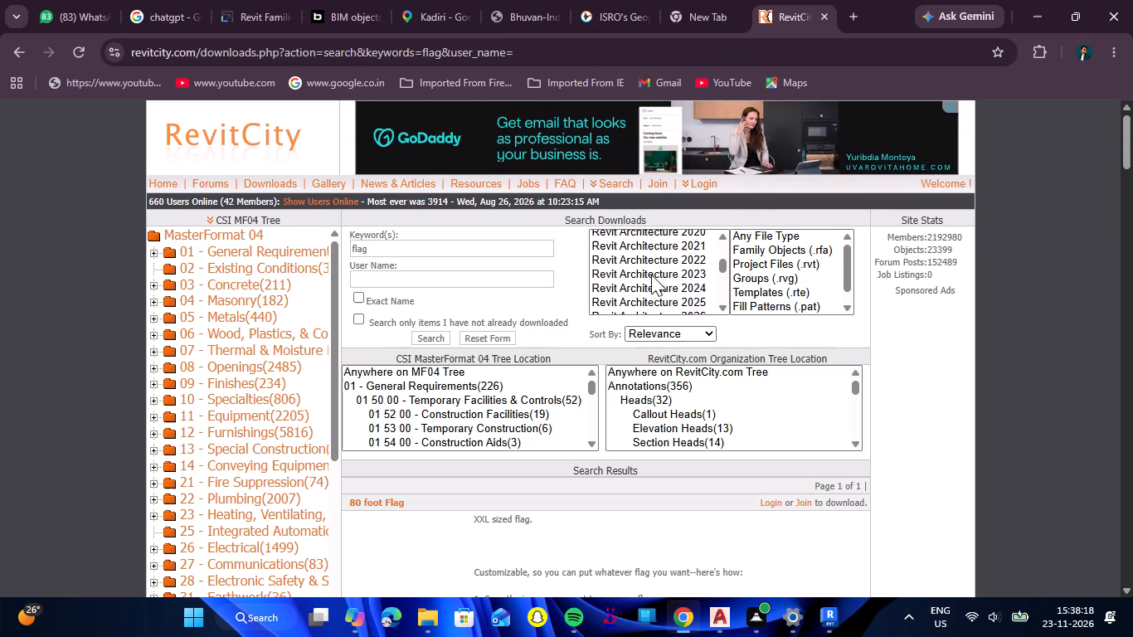
scroll(651, 275, "down", 2)
scroll(644, 279, "up", 5)
scroll(562, 284, "up", 1)
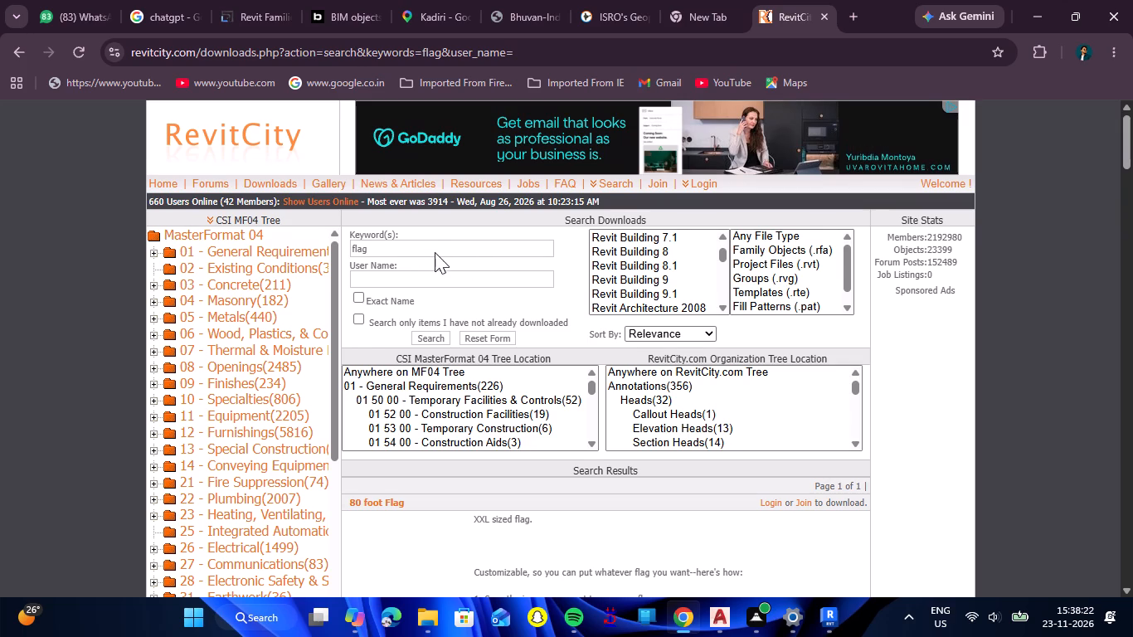
scroll(437, 254, "down", 1)
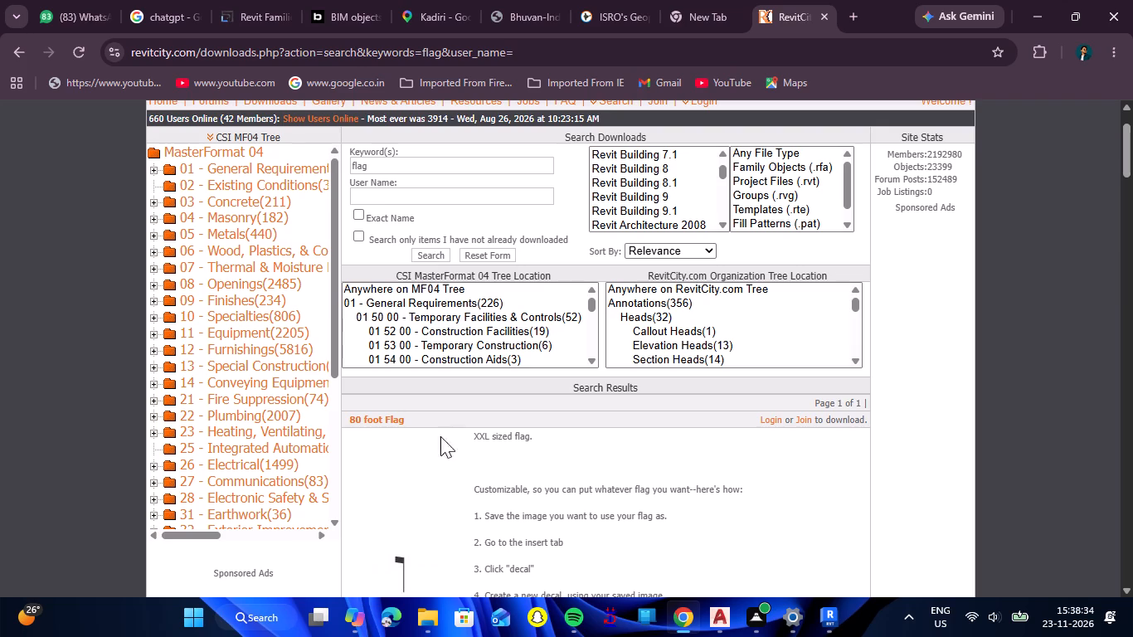
left_click(374, 418)
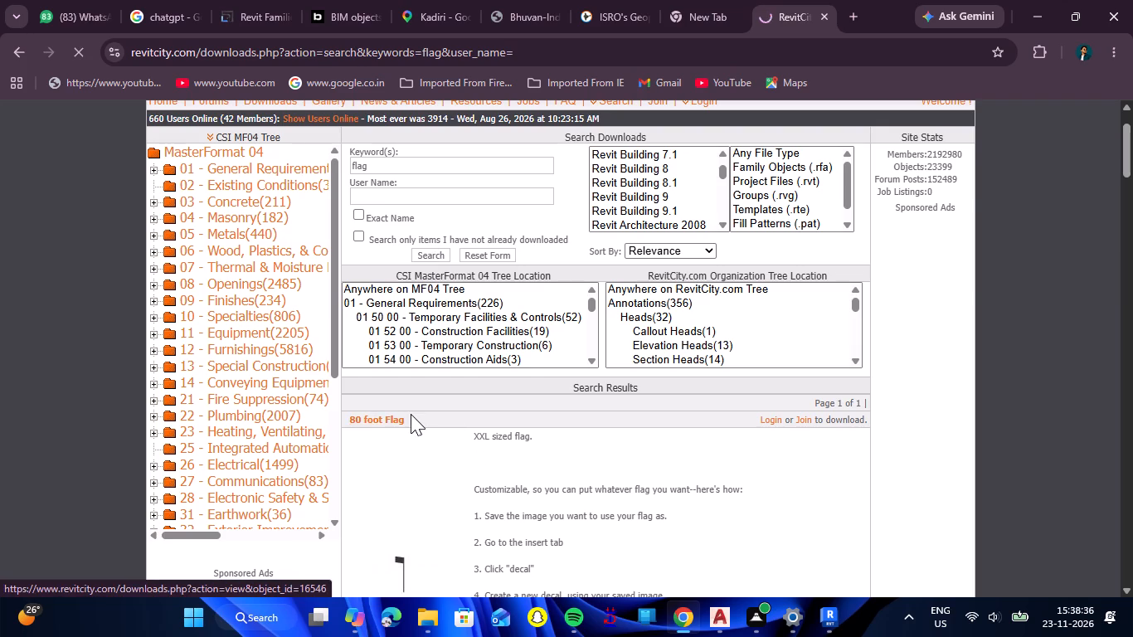
Examine the 80 foot Flag's preview, decal customization instructions and product details.
scroll(541, 373, "down", 4)
scroll(585, 372, "up", 2)
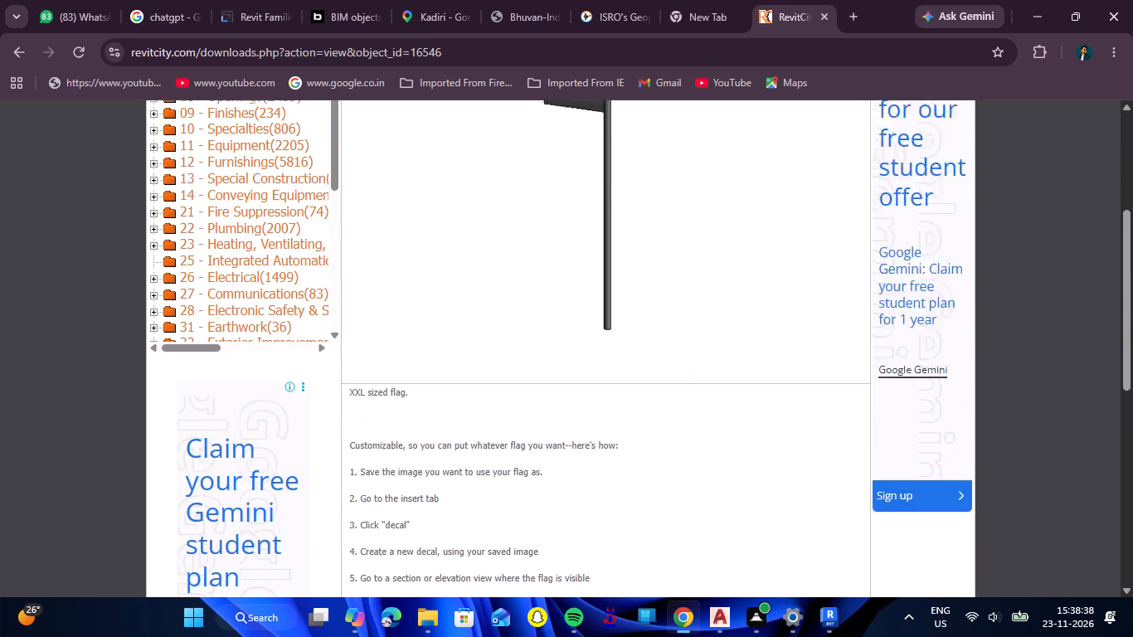
scroll(581, 372, "down", 6)
scroll(580, 371, "up", 2)
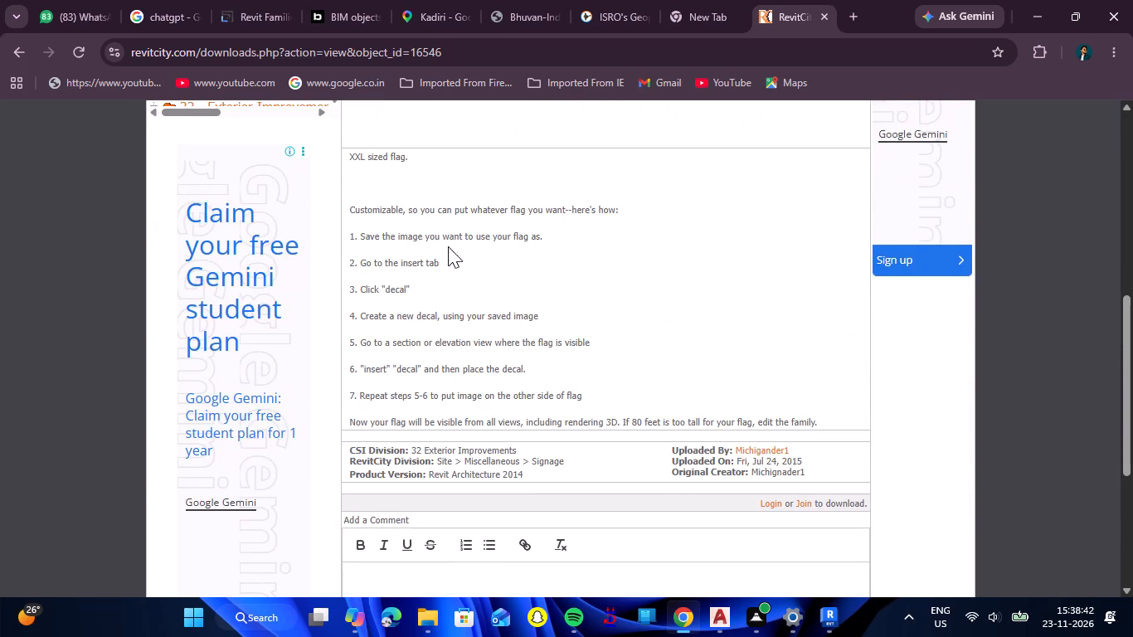
scroll(428, 331, "down", 3)
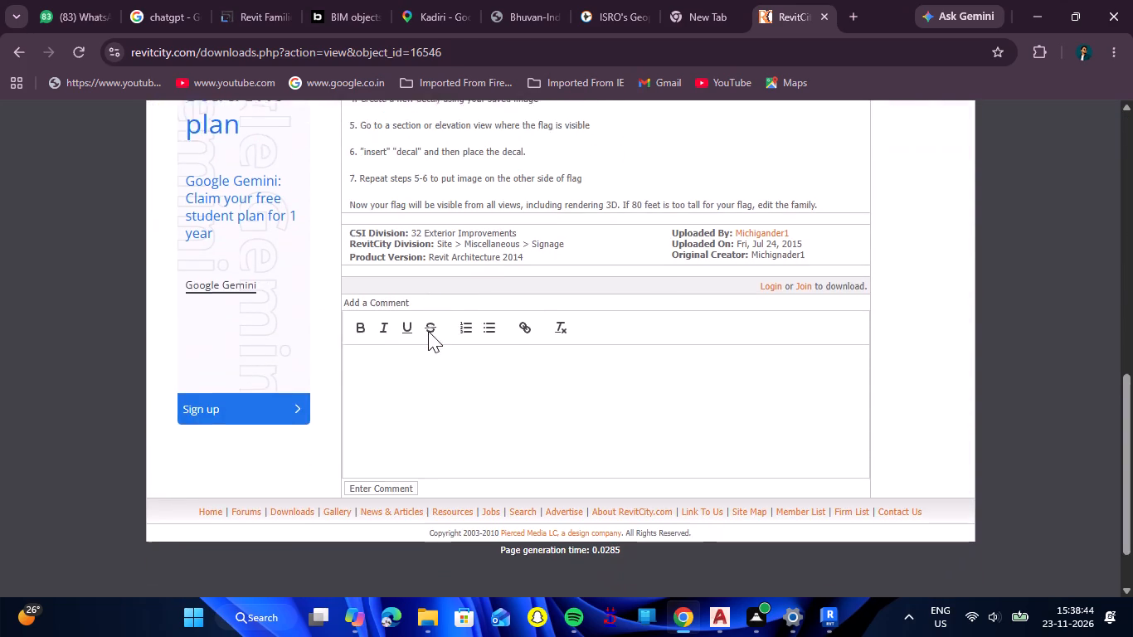
scroll(432, 331, "down", 1)
scroll(432, 331, "up", 8)
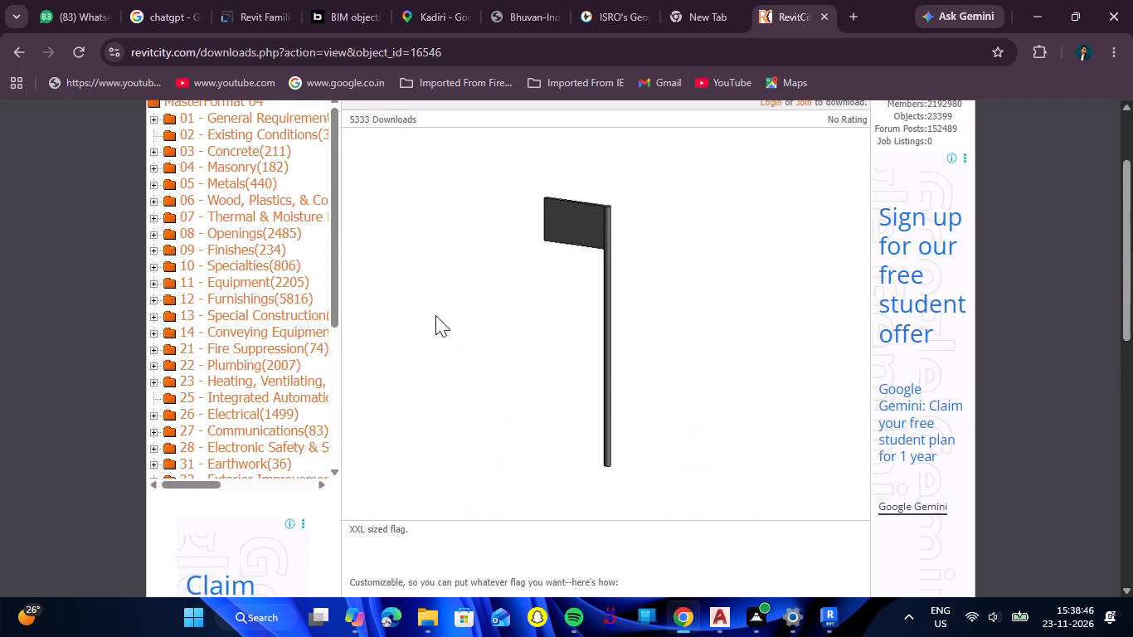
Look through the CSI MF04 category tree beside the 80 foot Flag object.
scroll(264, 363, "down", 1)
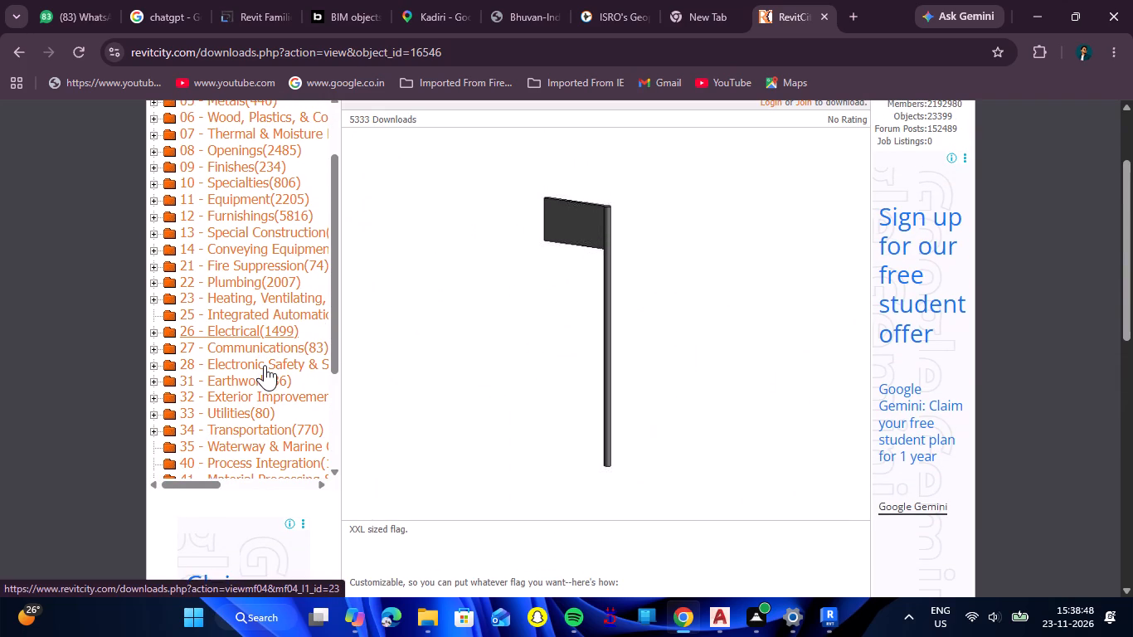
scroll(265, 365, "down", 3)
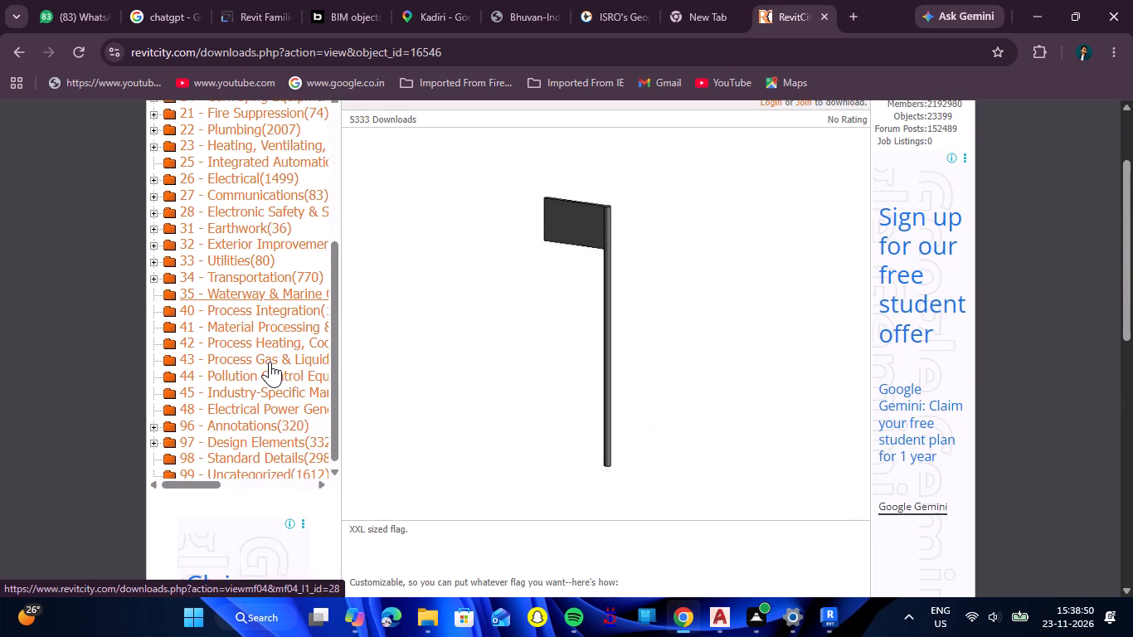
scroll(270, 362, "down", 2)
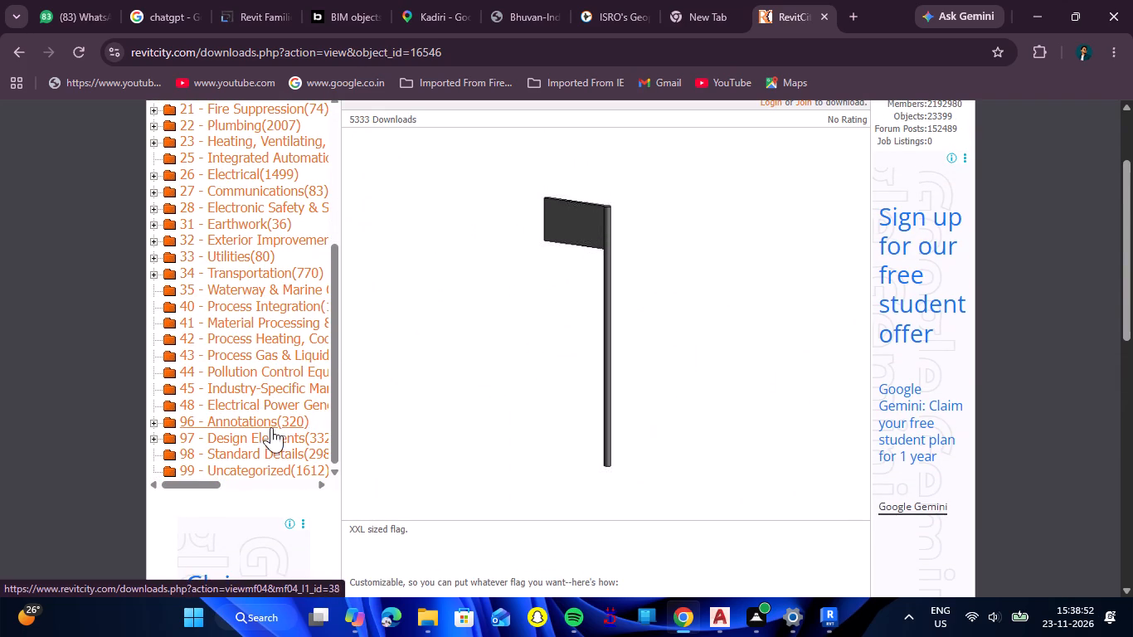
scroll(284, 382, "up", 4)
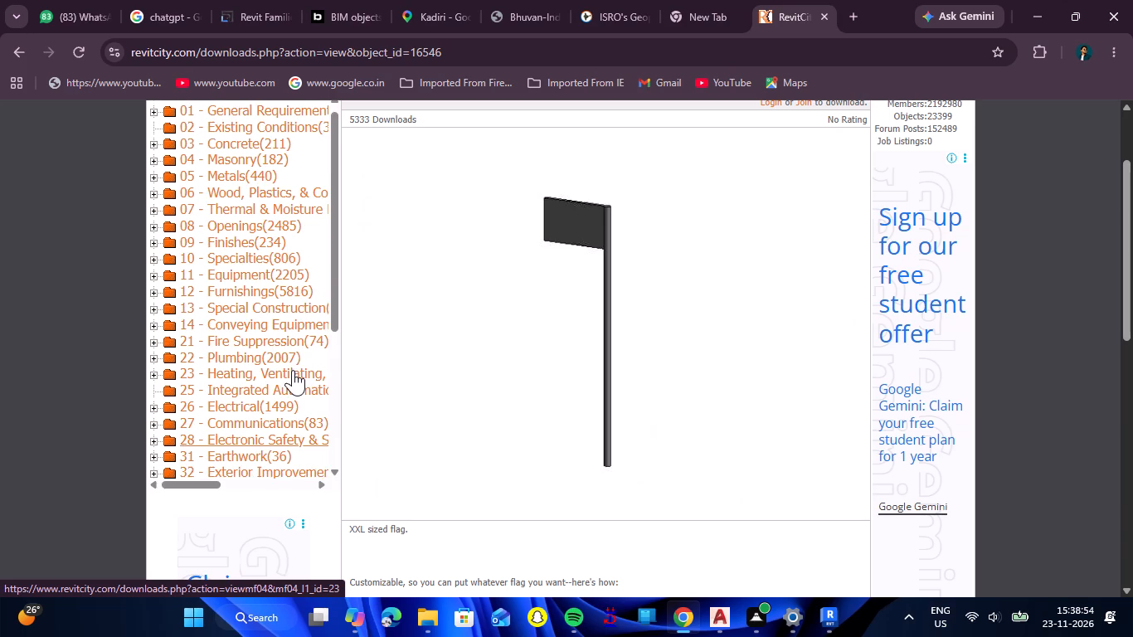
scroll(293, 370, "up", 3)
scroll(299, 366, "down", 7)
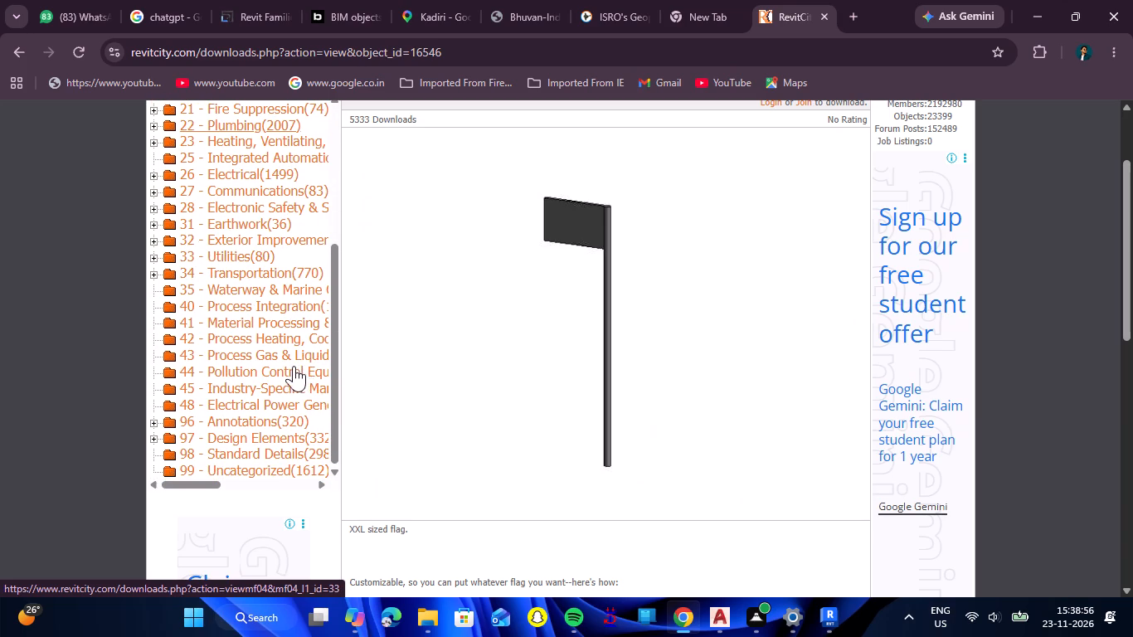
Try to download the 80 foot Flag from its download count and preview image.
scroll(519, 349, "up", 4)
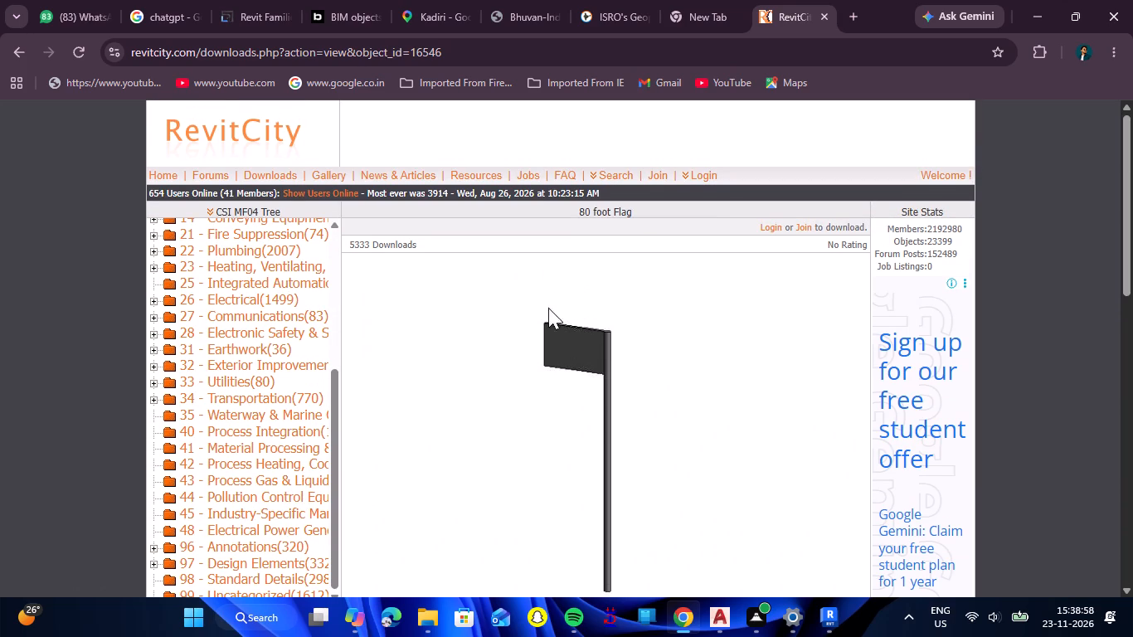
left_click(465, 244)
left_click(400, 248)
double_click(588, 324)
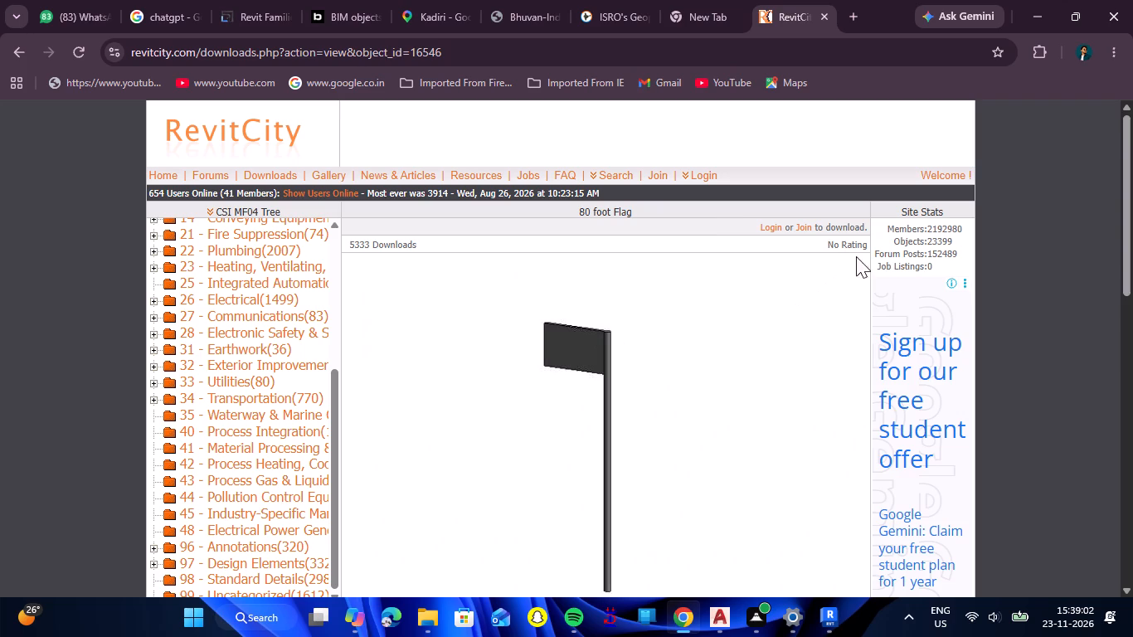
Return to RevitCity's search page and rerun the flag search sorted by relevance.
left_click(13, 51)
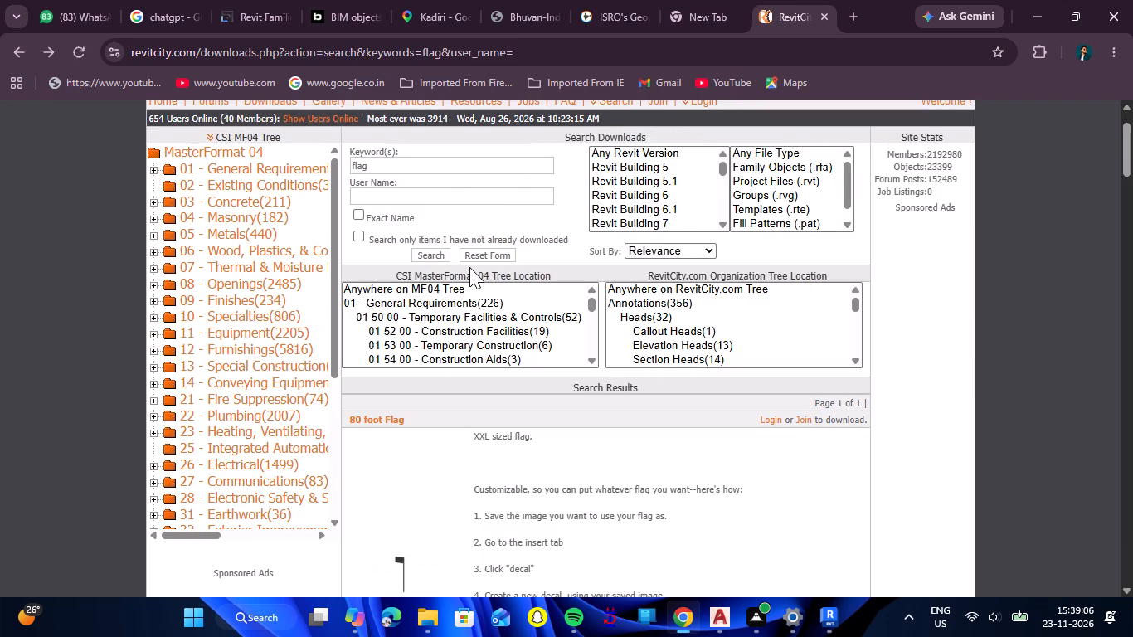
left_click(434, 252)
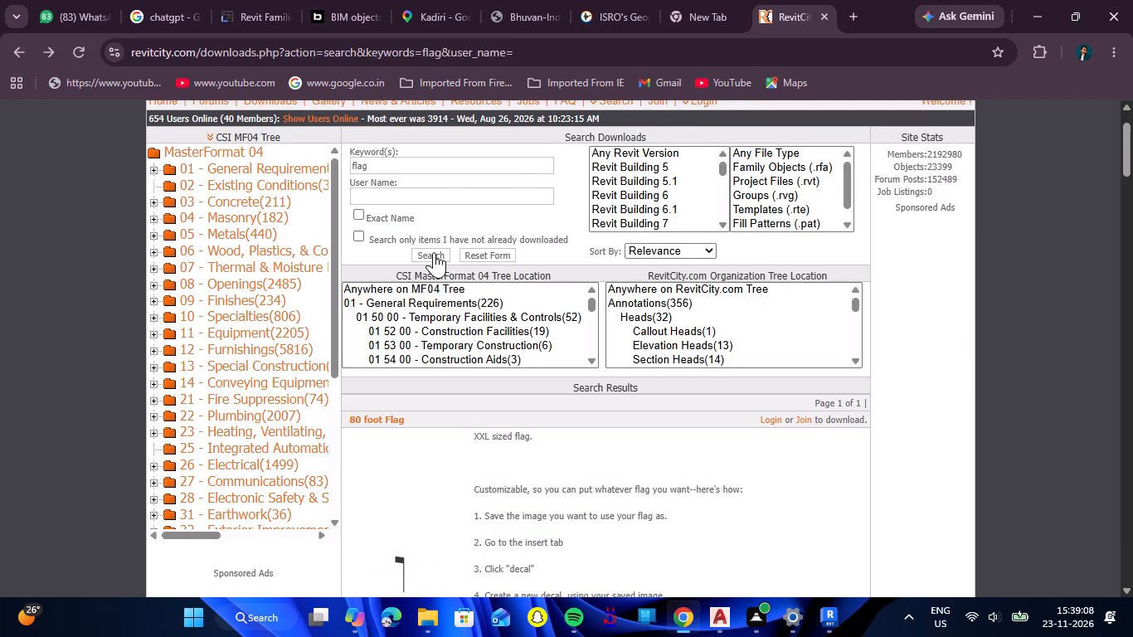
left_click(434, 252)
left_click(678, 252)
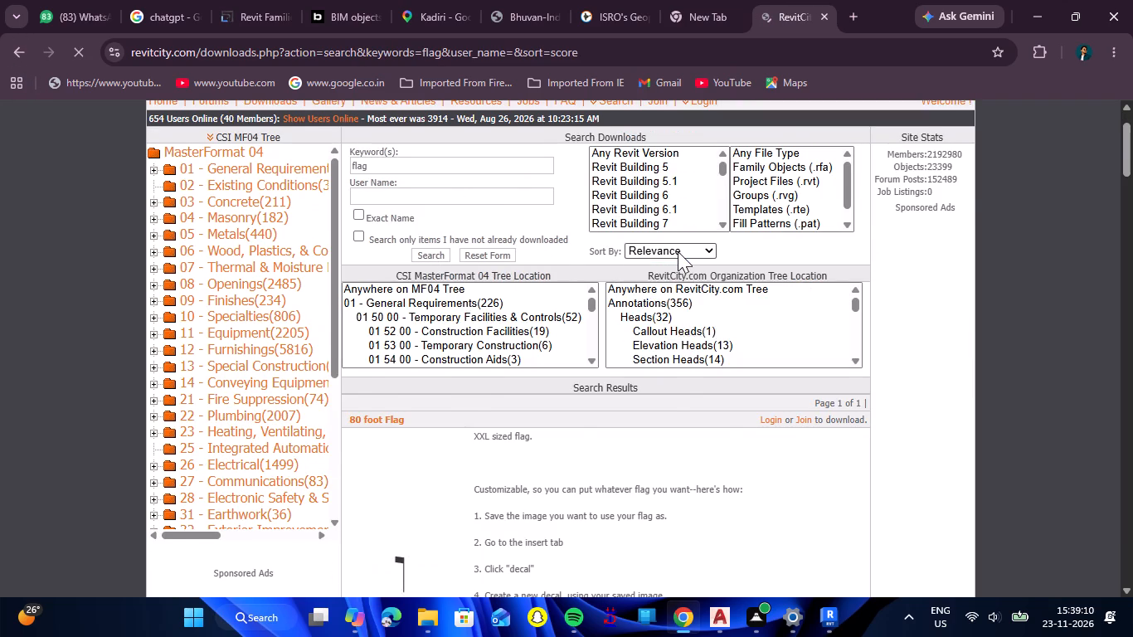
scroll(507, 252, "down", 1)
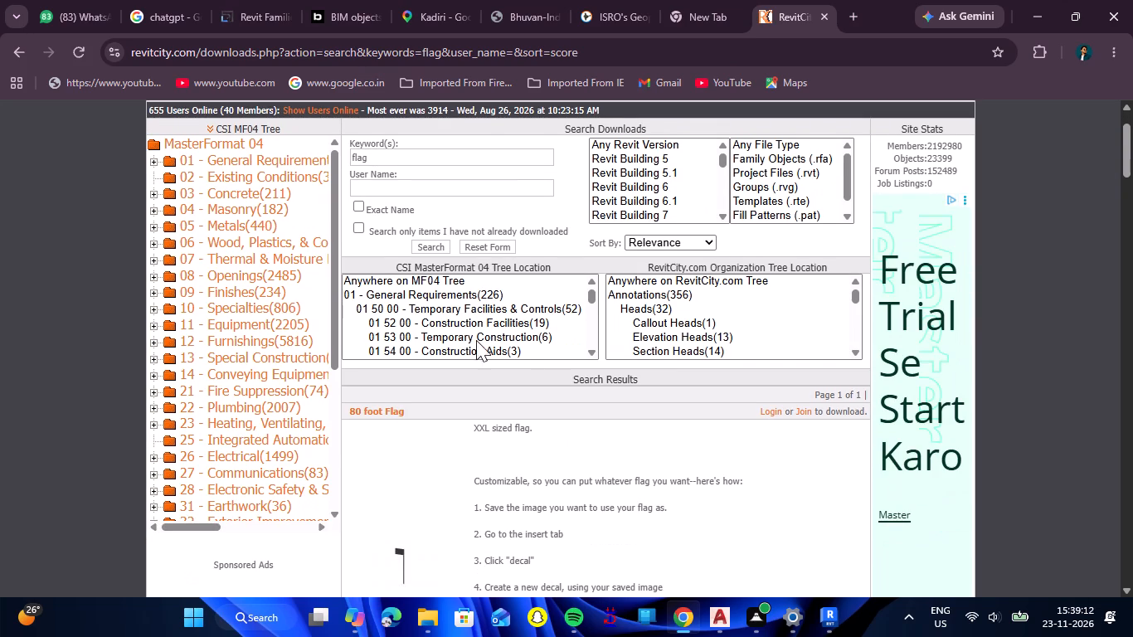
Return to the Google results for "indian flag revit family" and look through the flag and flagpole listings.
left_click(31, 51)
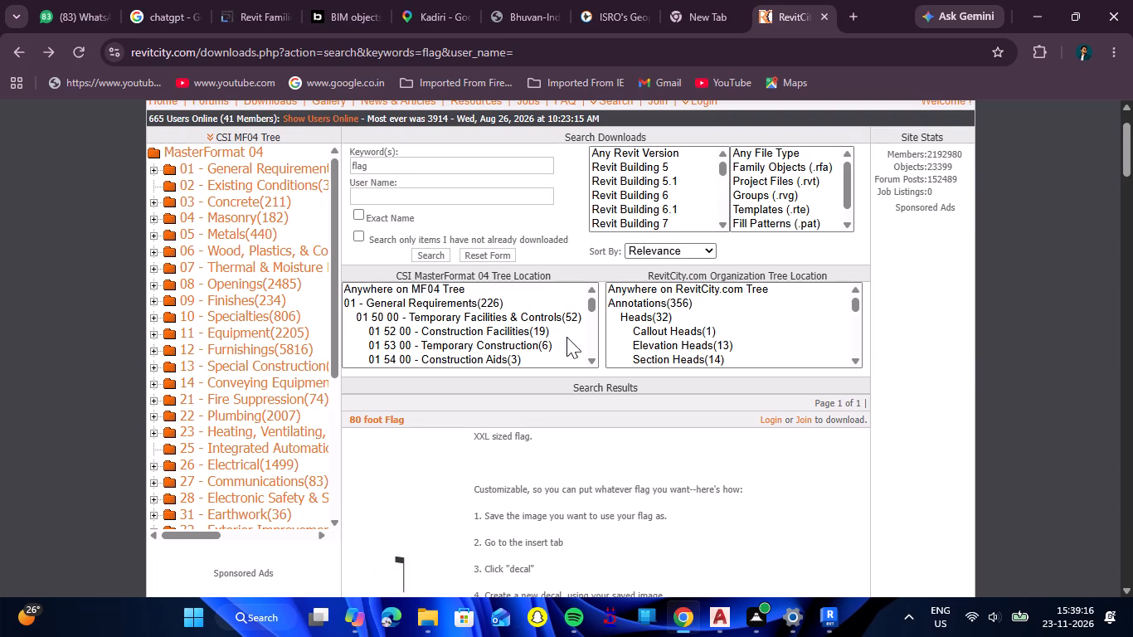
left_click(3, 57)
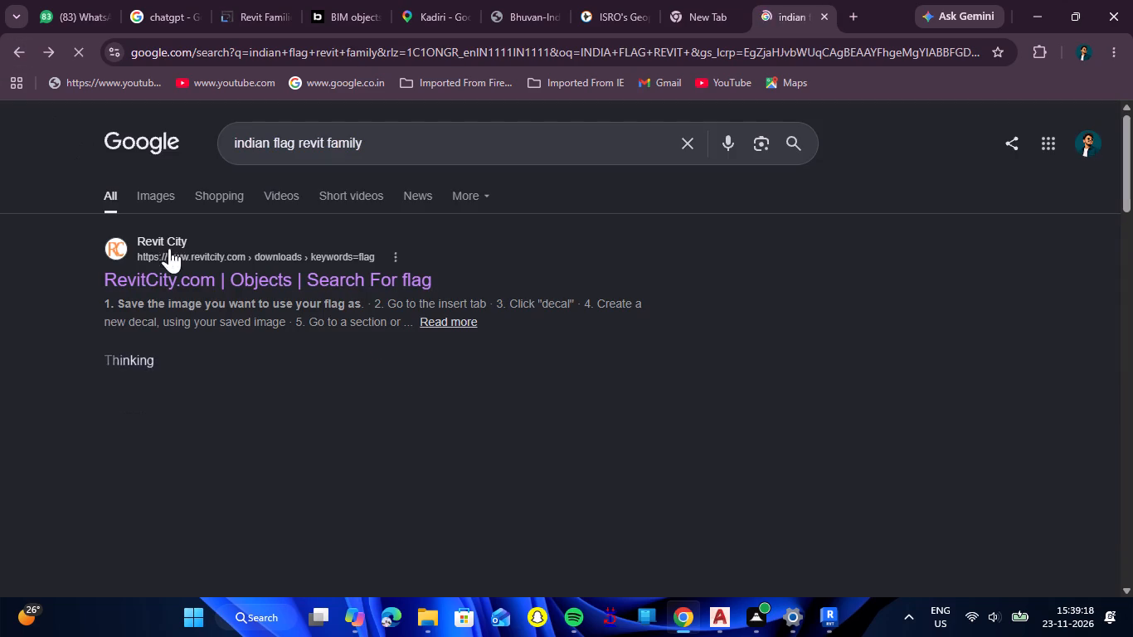
scroll(195, 245, "down", 5)
scroll(284, 263, "down", 3)
scroll(357, 306, "up", 2)
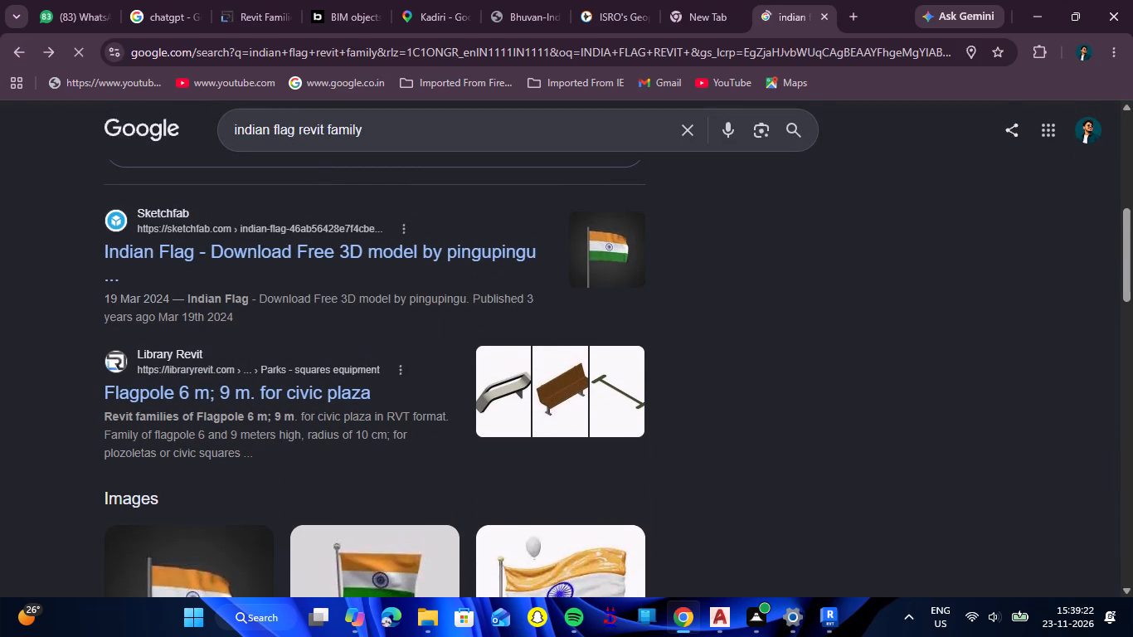
scroll(358, 304, "down", 8)
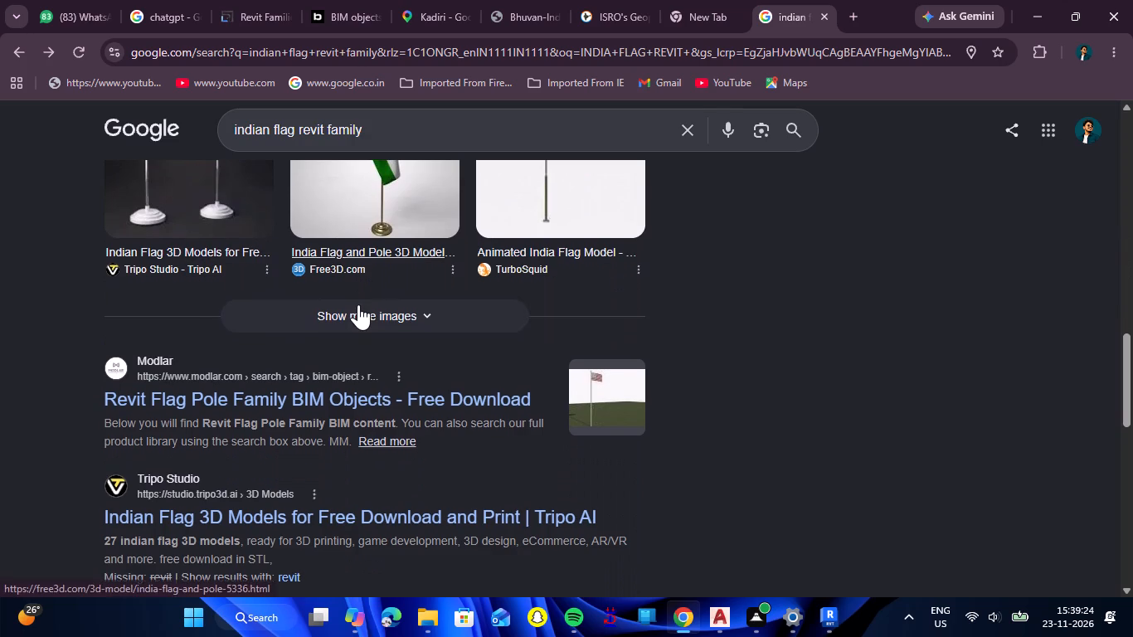
scroll(358, 304, "down", 1)
Examine Modlar's Revit Flag Pole Family BIM Objects page for a usable flag.
left_click(385, 308)
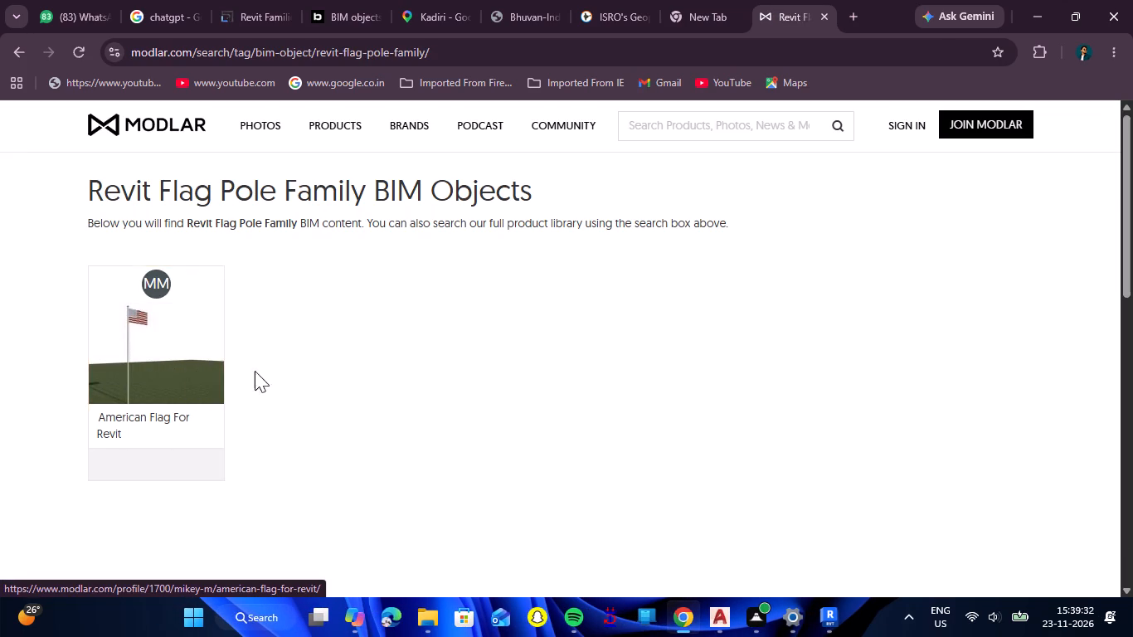
scroll(313, 359, "down", 9)
scroll(330, 353, "up", 11)
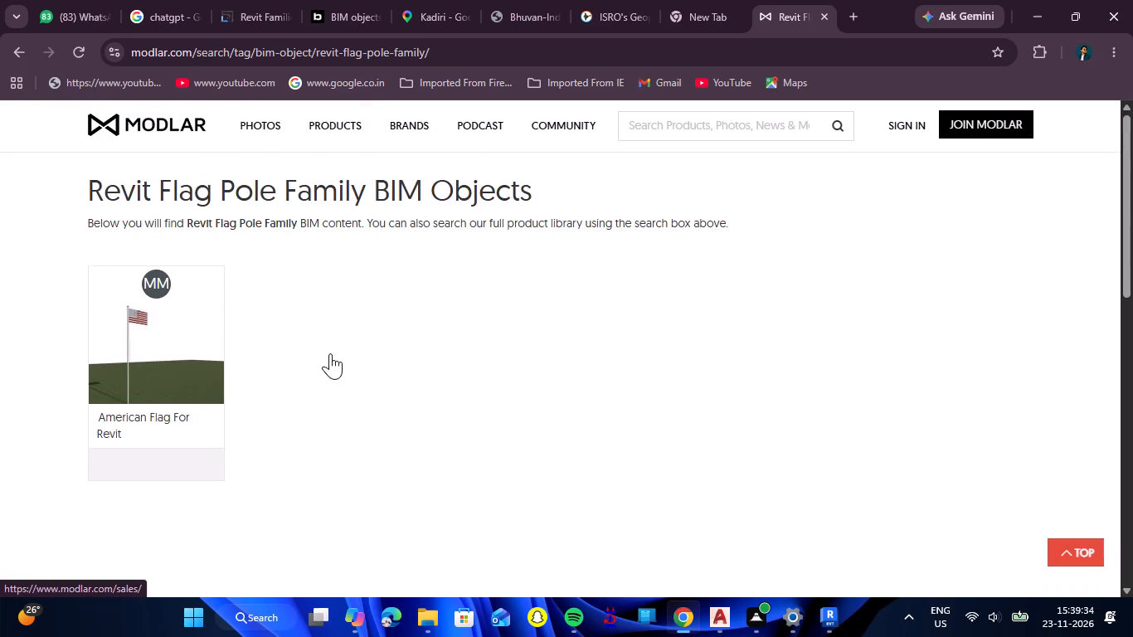
Return to the Google results and open the Autodesk Community thread REVIT FLAG FAMILY.
left_click(12, 45)
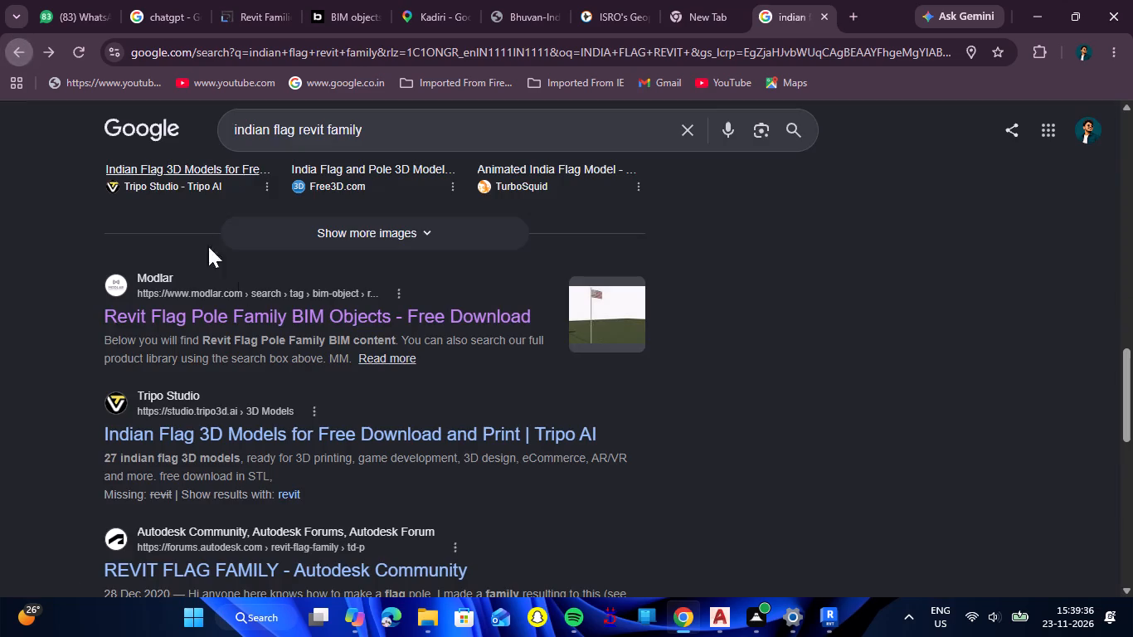
scroll(295, 302, "down", 1)
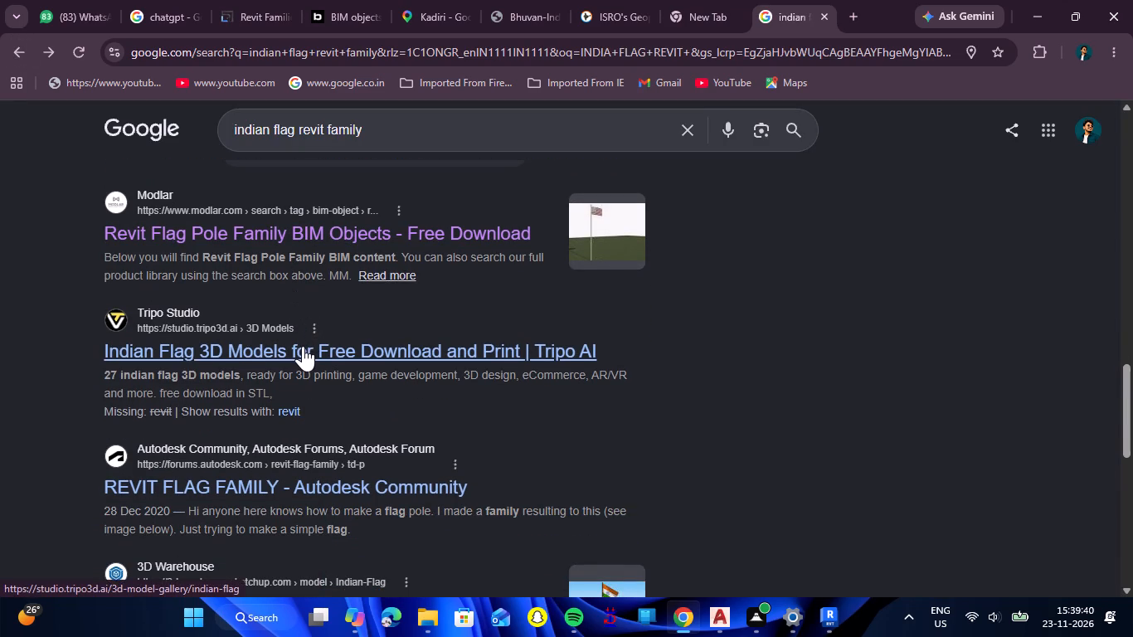
scroll(306, 345, "down", 2)
left_click(289, 328)
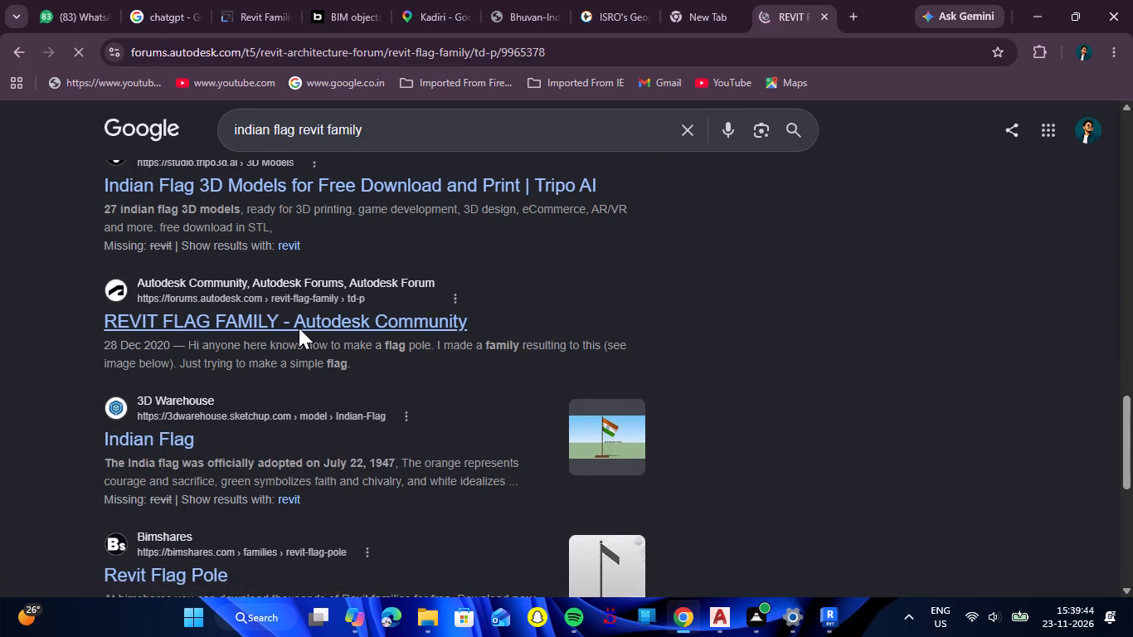
Examine the thread's opening post, covering its flagpole drawing and the Material Browser and Texture Editor settings for the flag image.
scroll(320, 321, "down", 9)
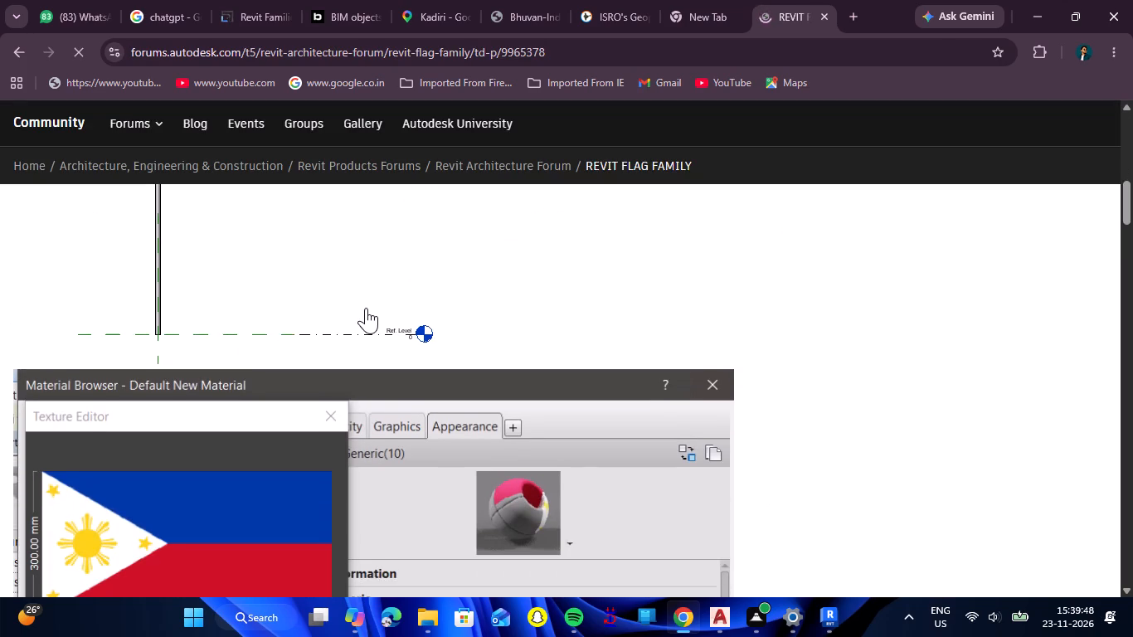
scroll(366, 308, "down", 4)
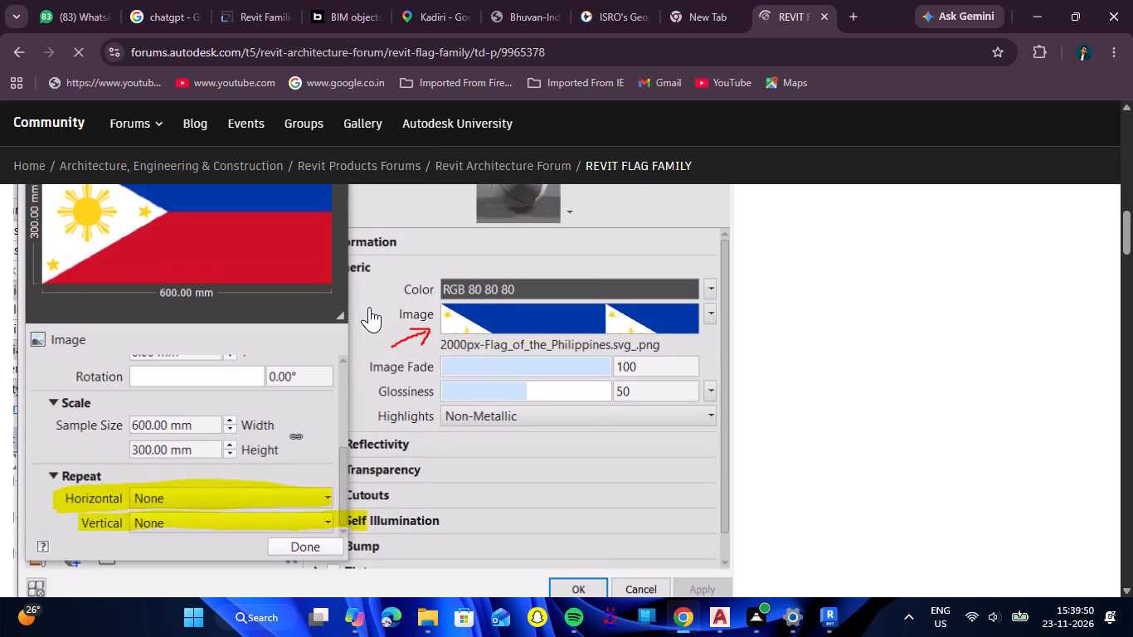
scroll(369, 307, "down", 4)
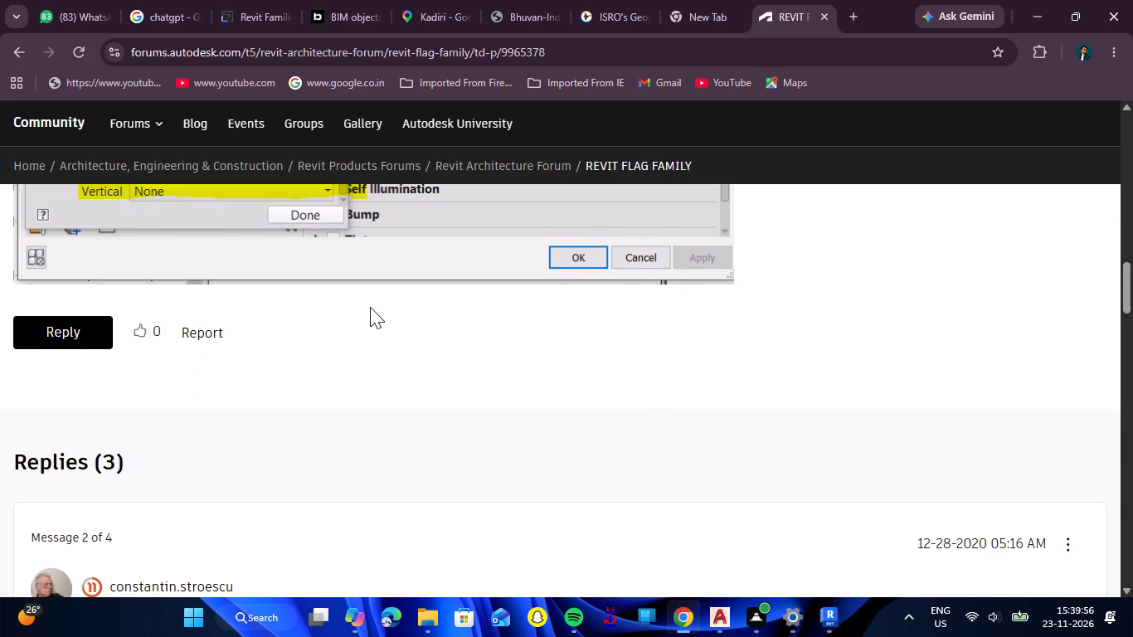
scroll(370, 307, "up", 2)
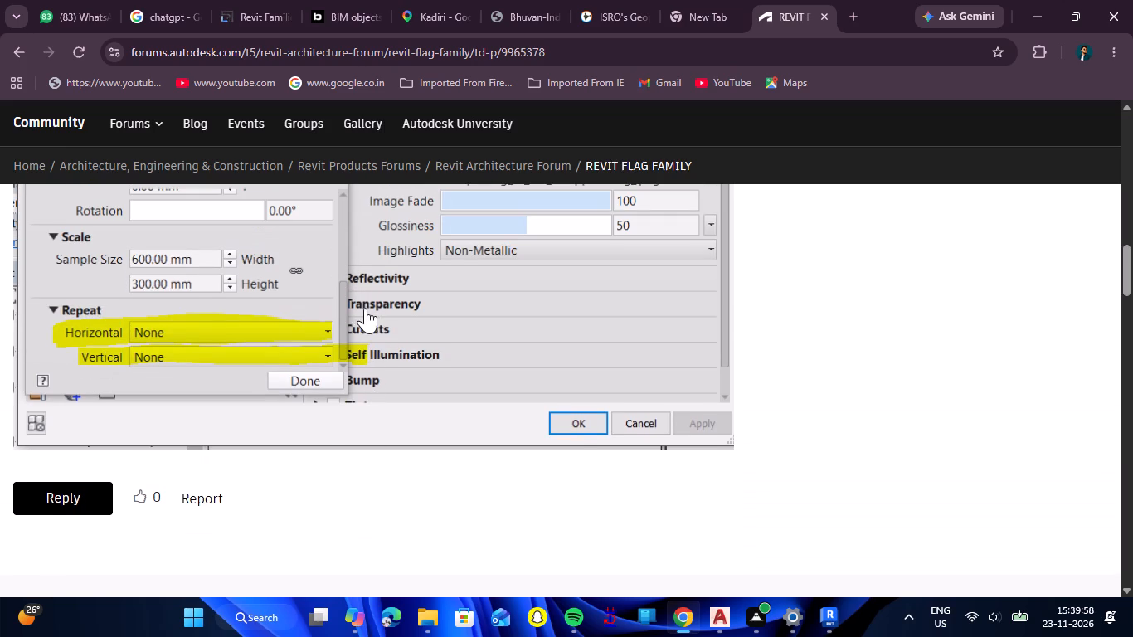
scroll(363, 308, "up", 3)
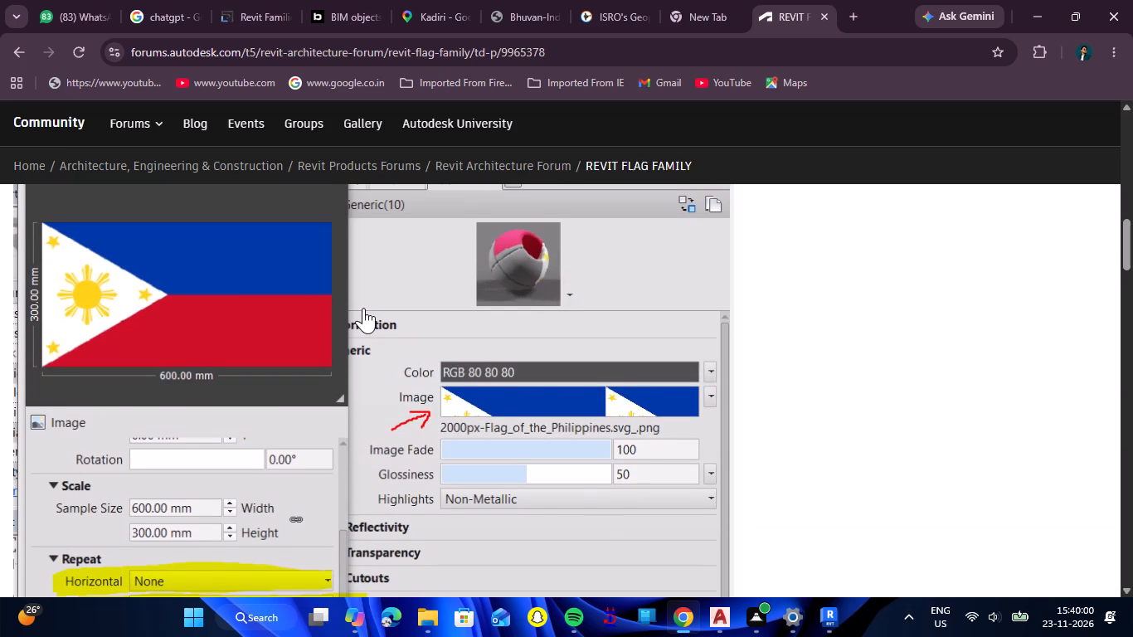
scroll(362, 309, "down", 1)
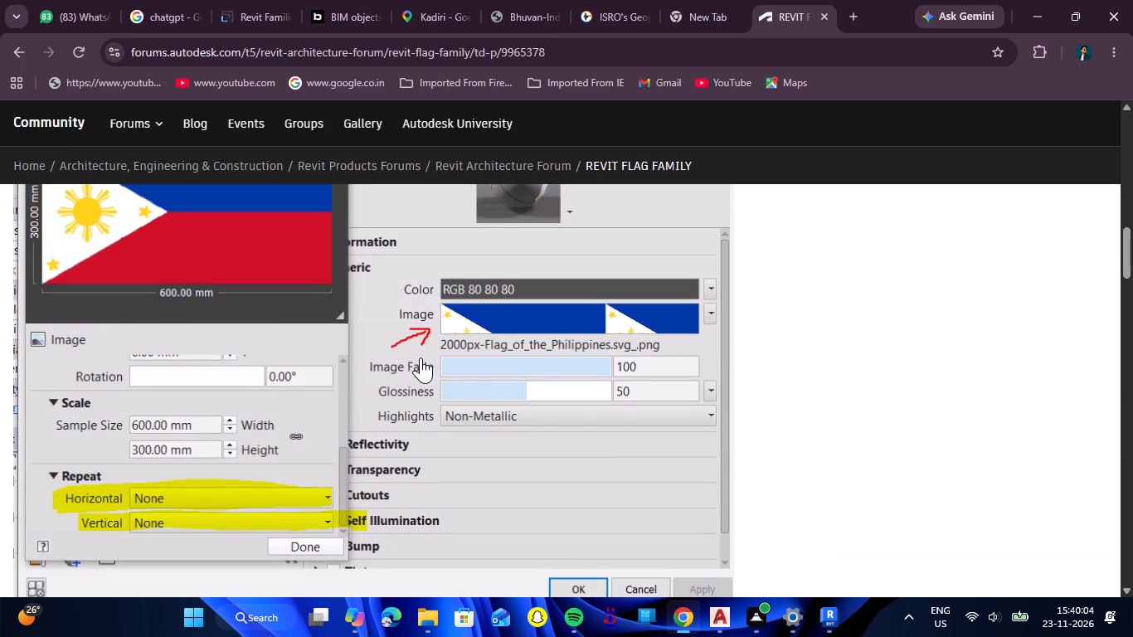
scroll(415, 357, "up", 7)
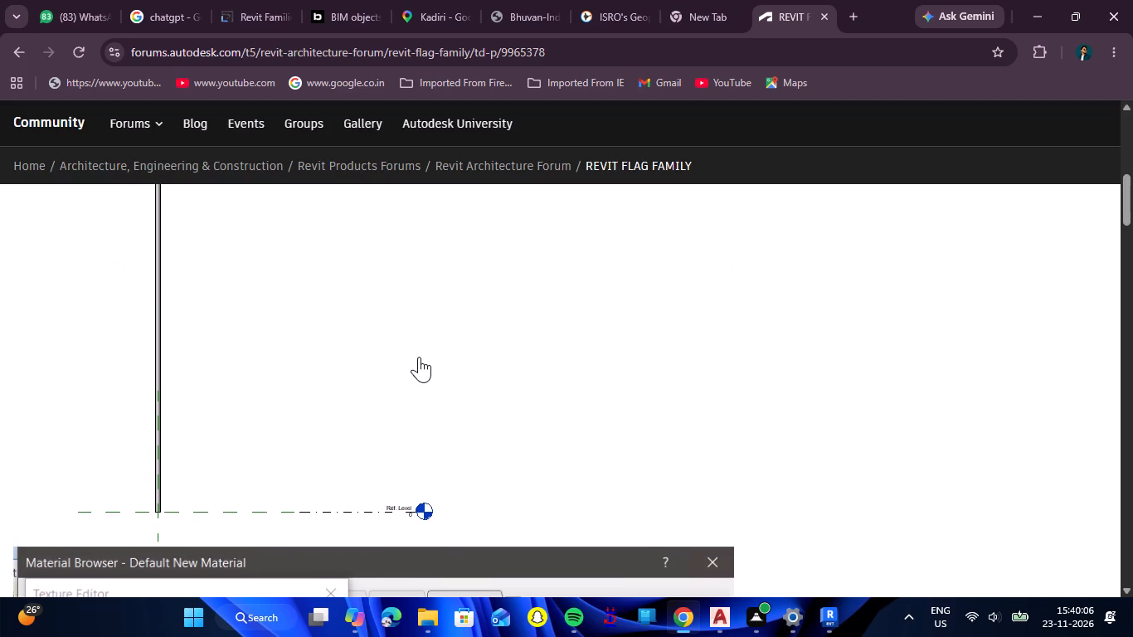
scroll(419, 357, "up", 3)
scroll(428, 352, "down", 8)
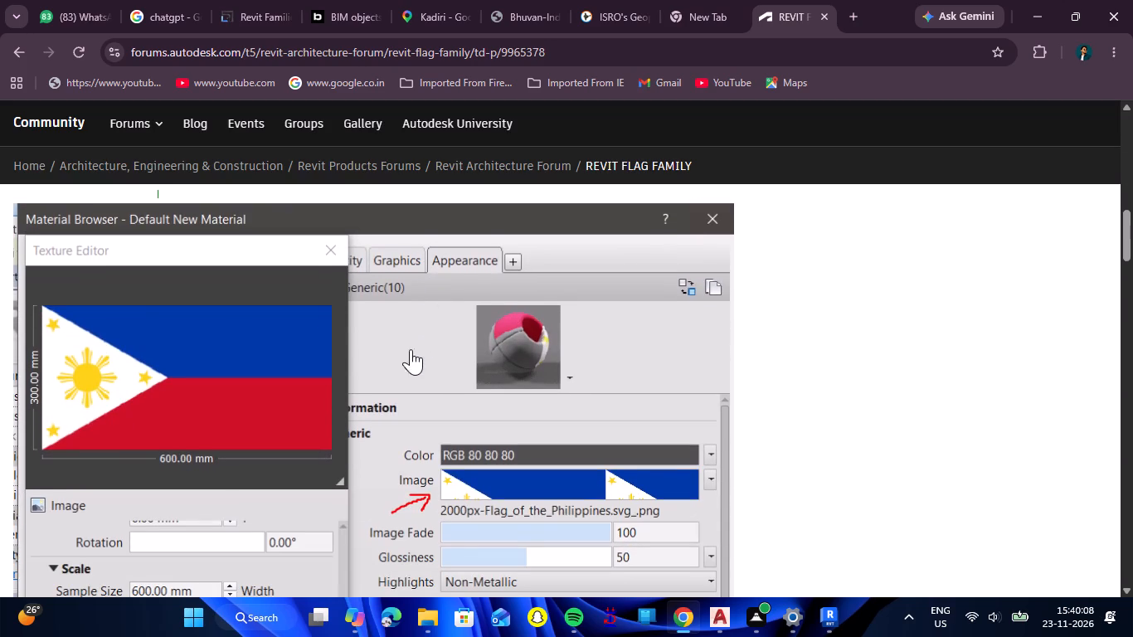
scroll(158, 241, "down", 2)
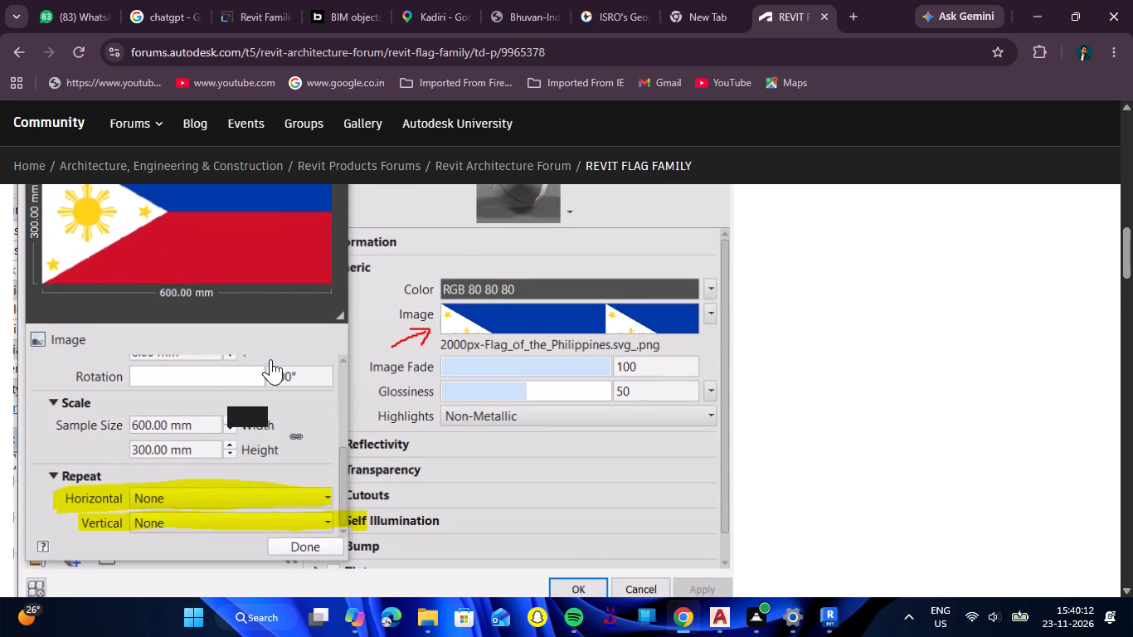
scroll(273, 439, "down", 2)
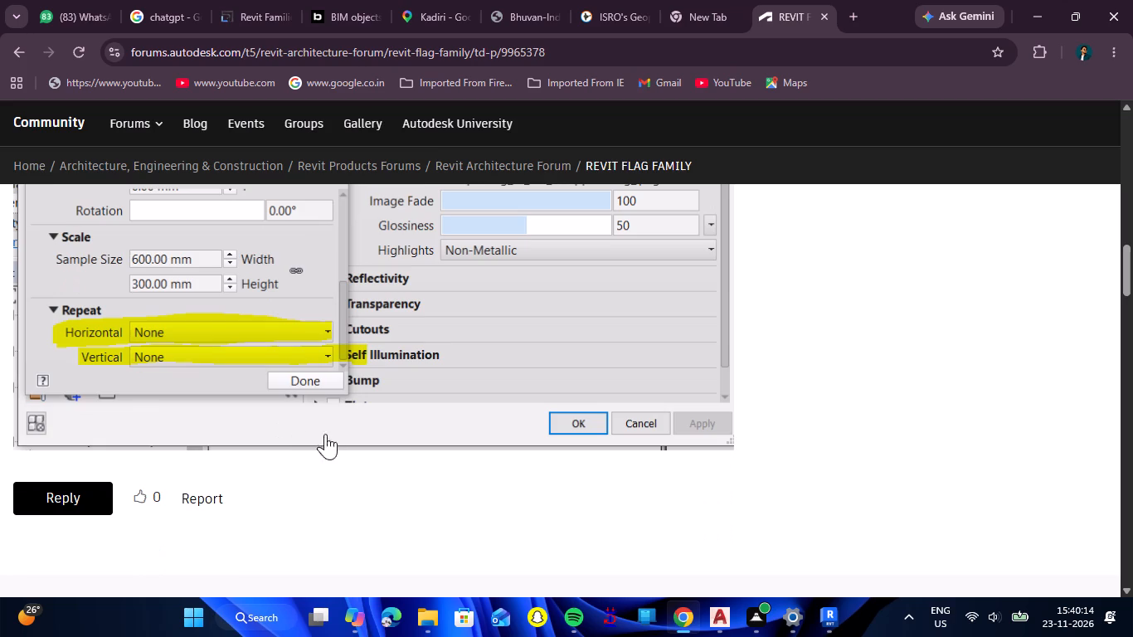
scroll(401, 425, "up", 3)
scroll(552, 382, "down", 3)
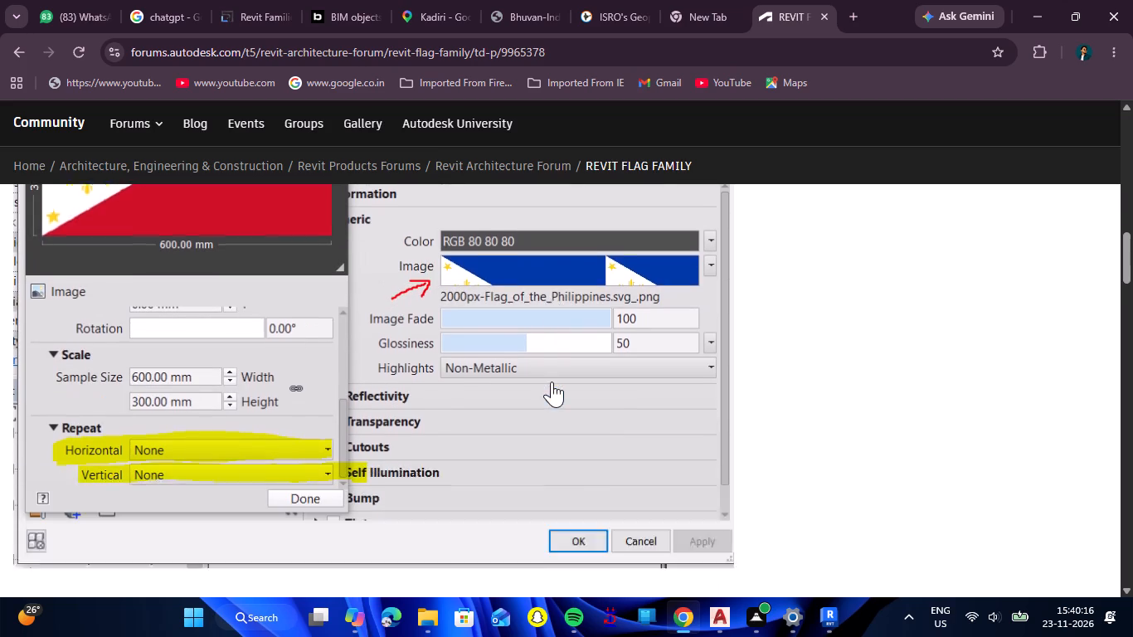
scroll(552, 382, "down", 2)
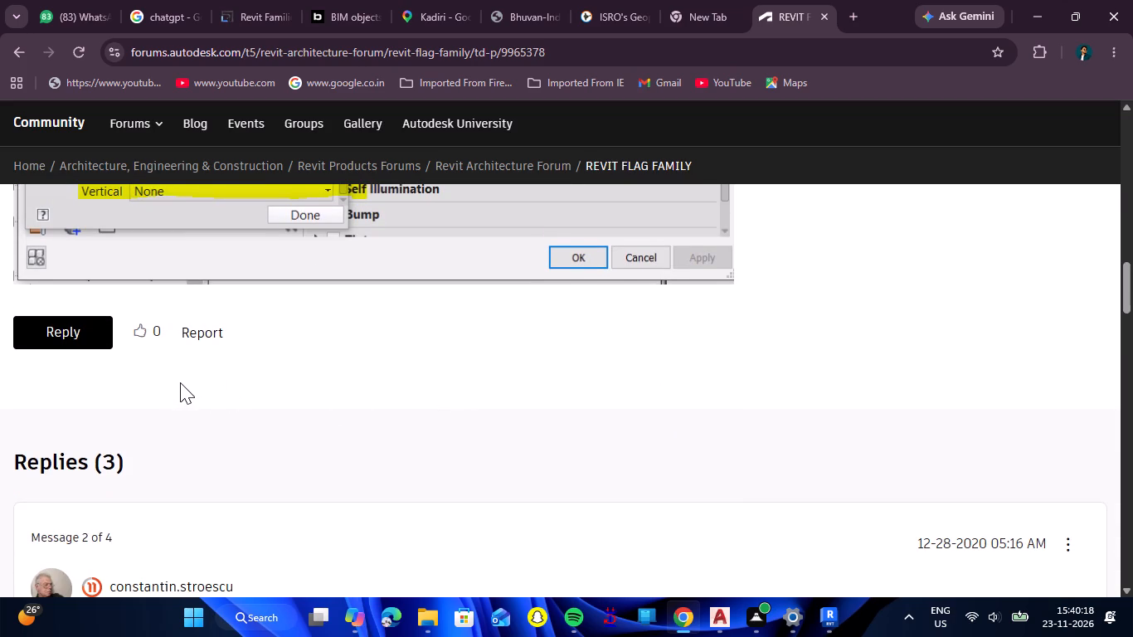
Read the thread's replies about fitting the flag image with texture scale and offset or a decal.
scroll(186, 379, "down", 6)
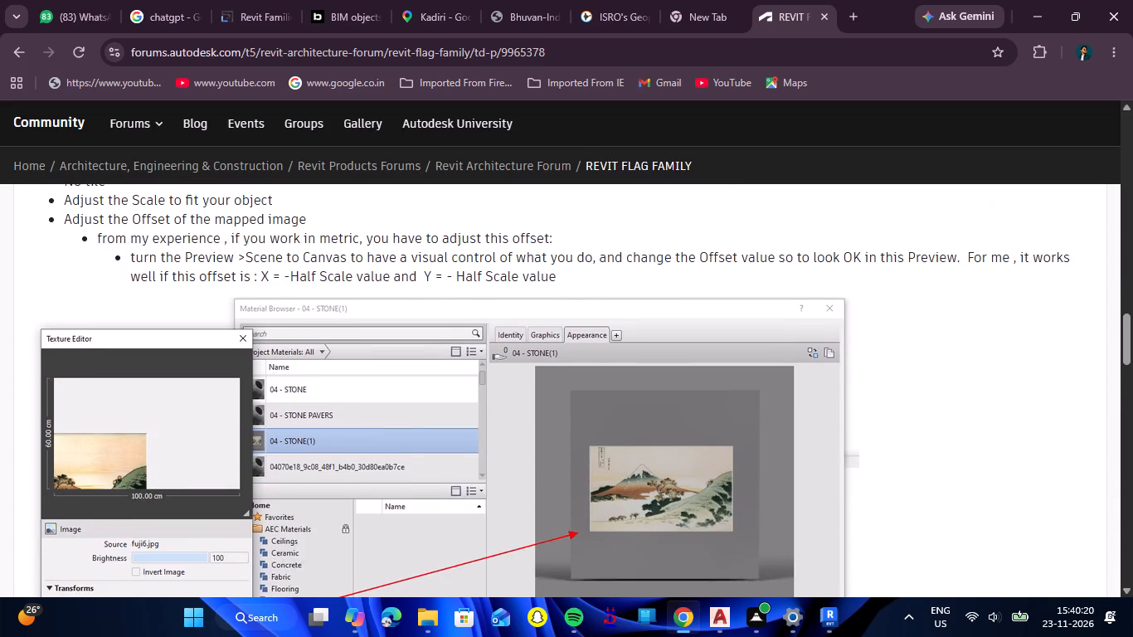
scroll(203, 373, "down", 2)
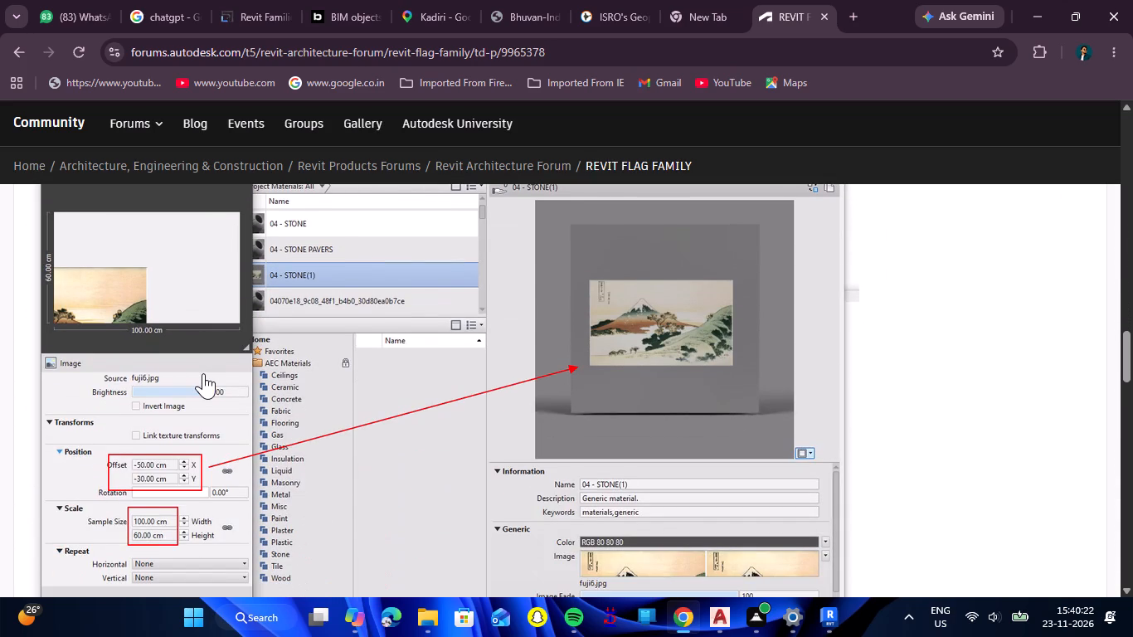
scroll(203, 373, "down", 8)
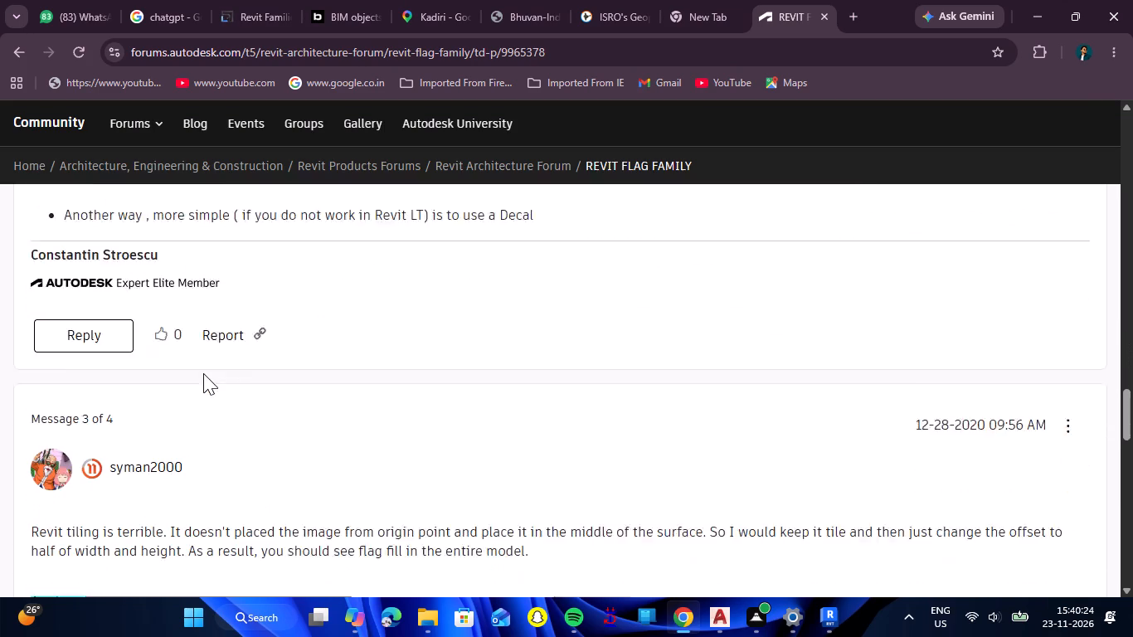
scroll(203, 373, "down", 4)
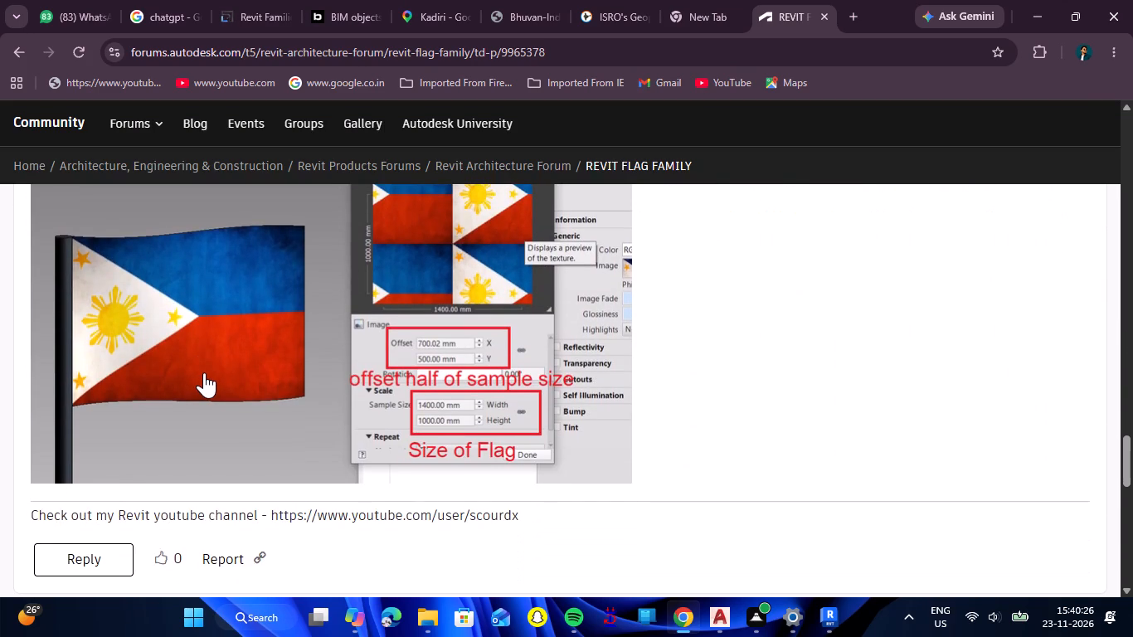
scroll(204, 372, "down", 5)
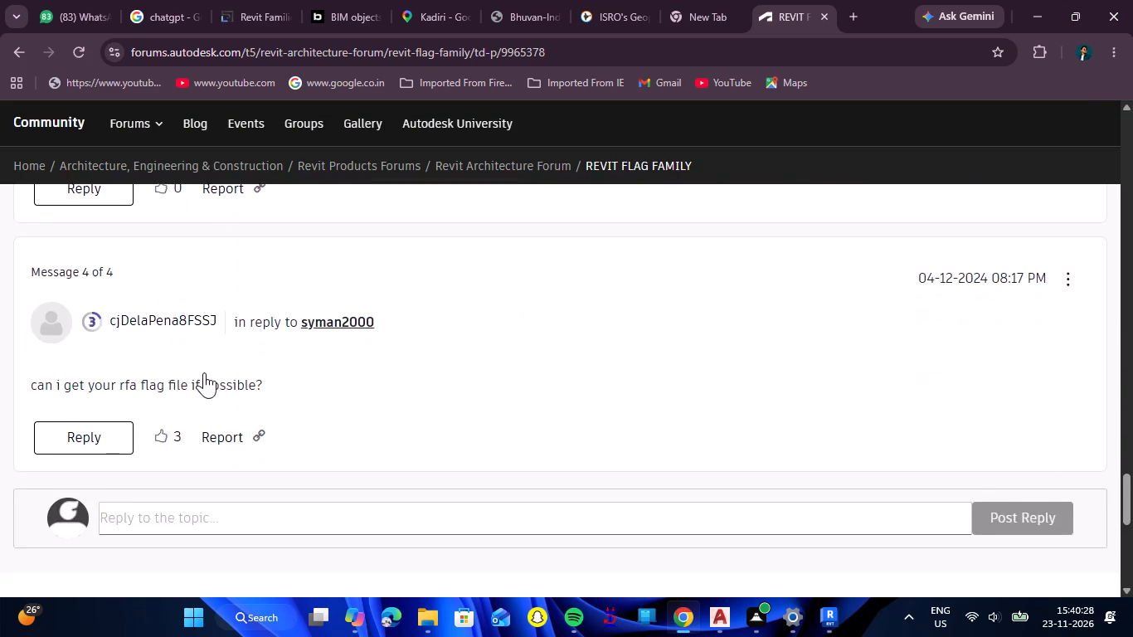
scroll(204, 372, "down", 9)
scroll(204, 372, "up", 16)
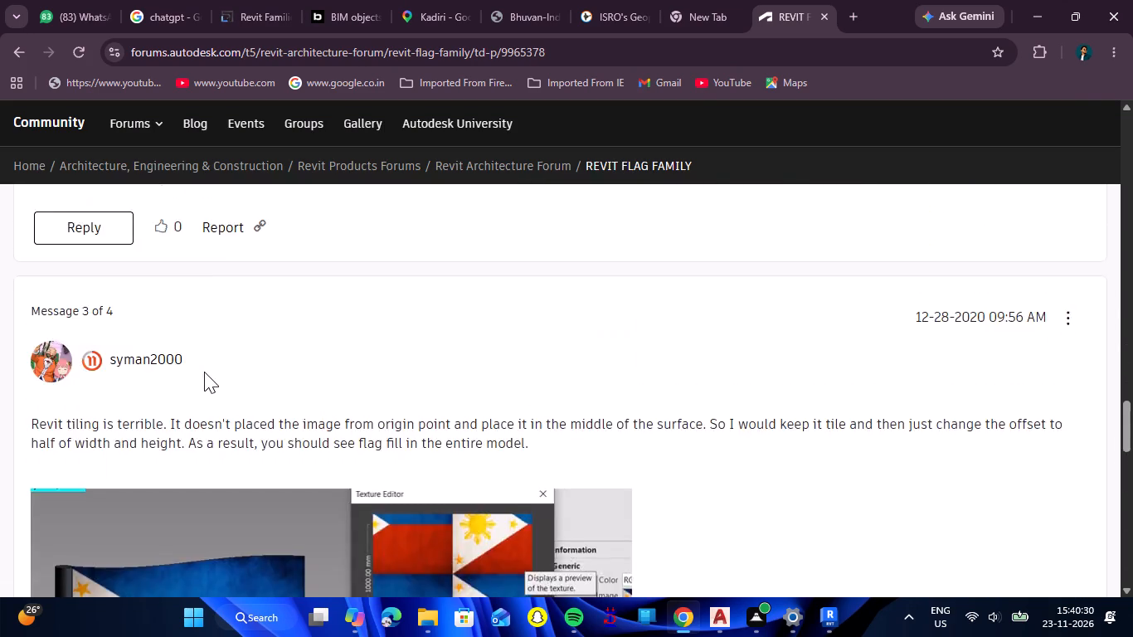
scroll(204, 372, "up", 6)
Switch back to Revit and create an in-place Generic Models family named FLAG from the Level 1 plan.
left_click(1030, 11)
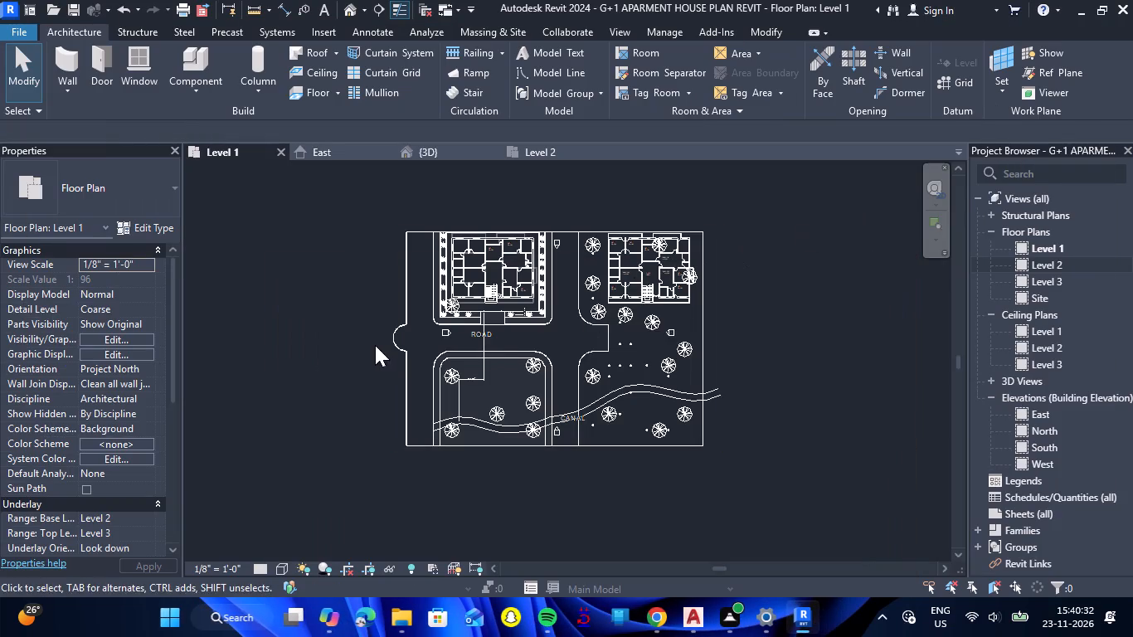
scroll(395, 333, "up", 9)
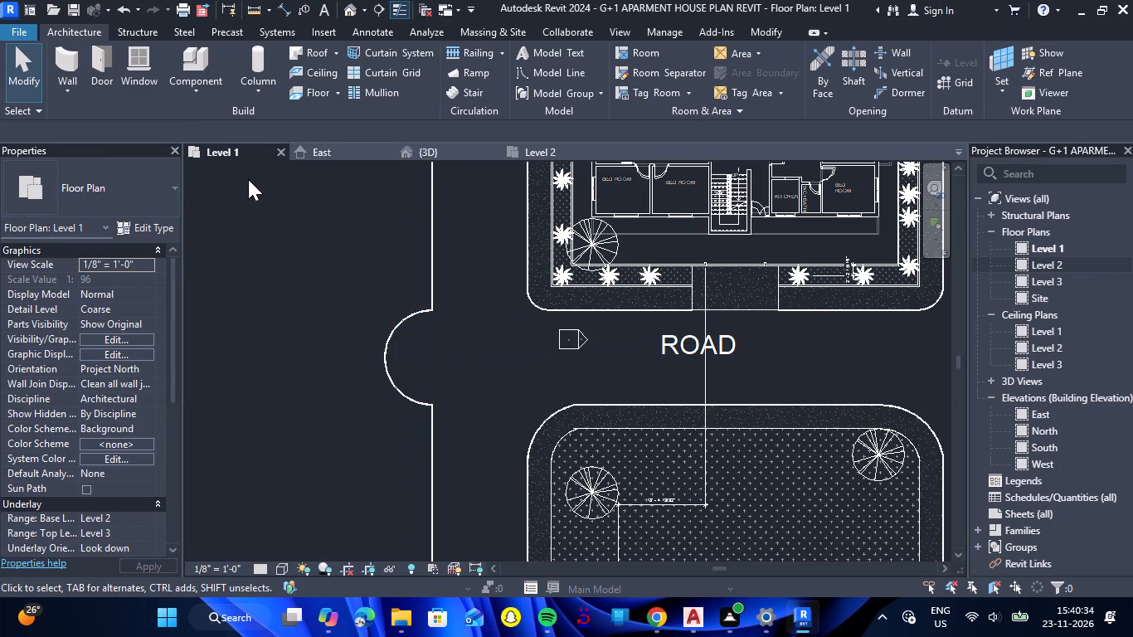
left_click(206, 85)
left_click(236, 167)
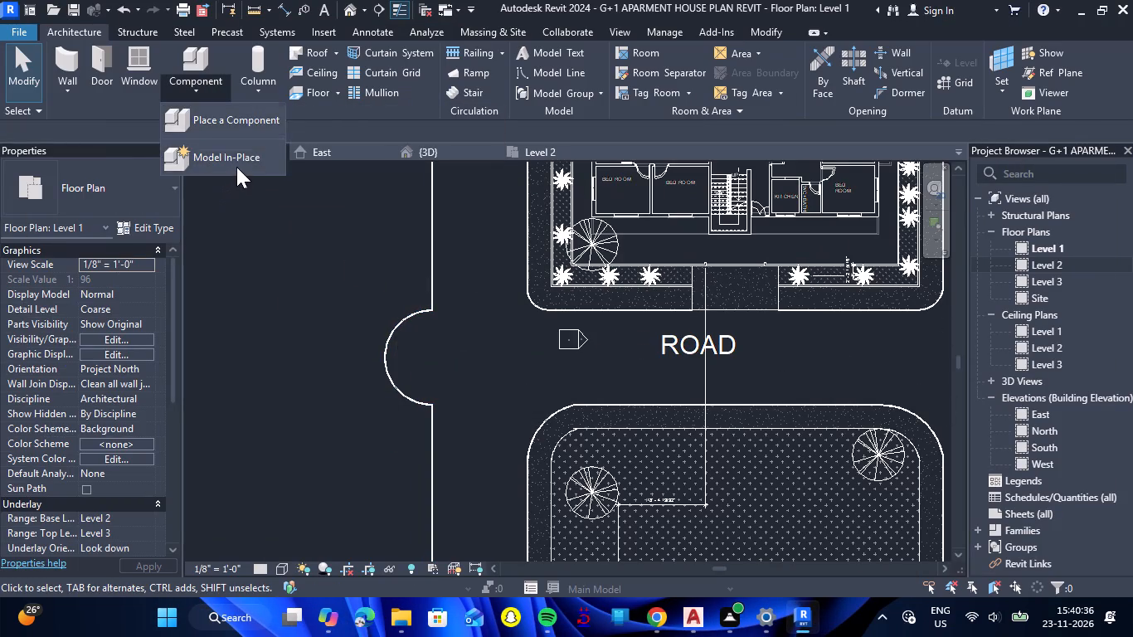
scroll(539, 267, "down", 3)
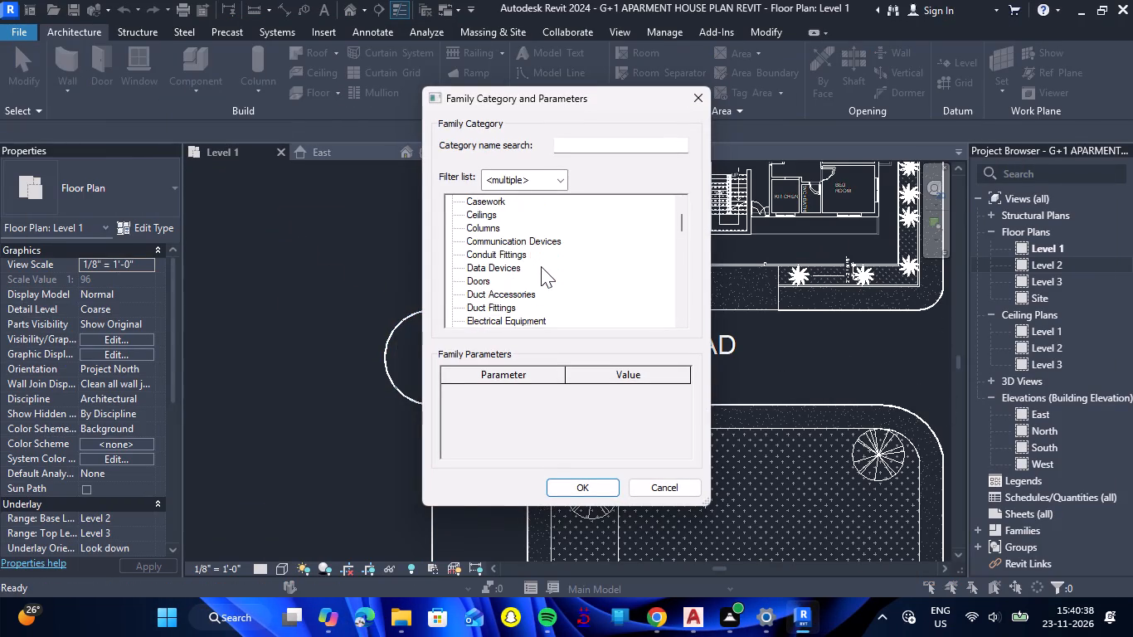
scroll(541, 266, "down", 5)
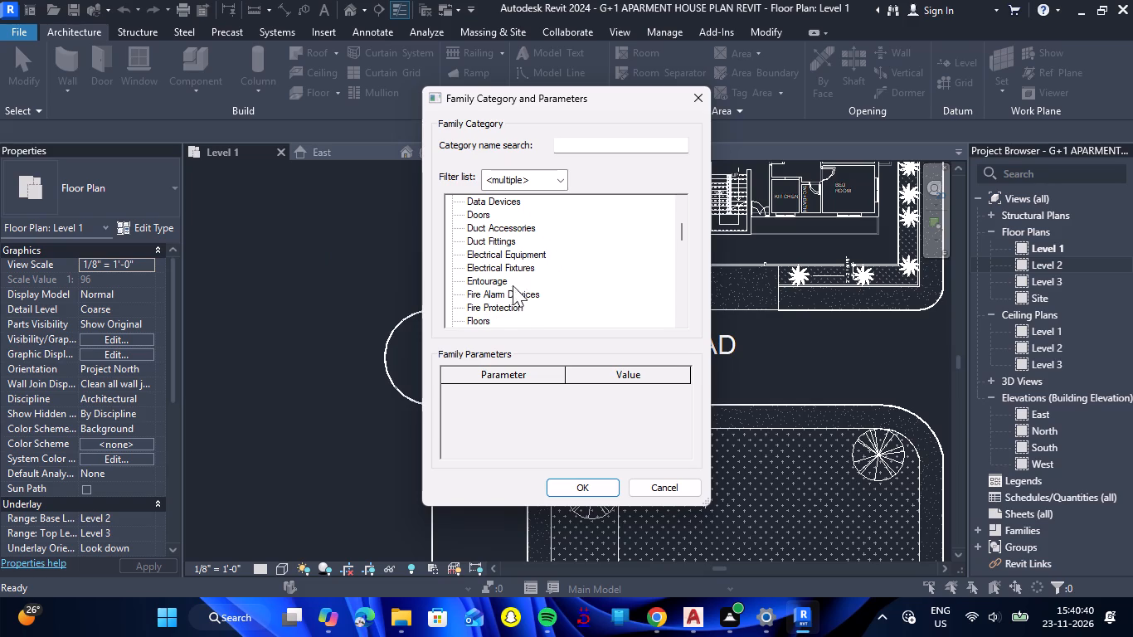
scroll(513, 291, "down", 4)
left_click(510, 318)
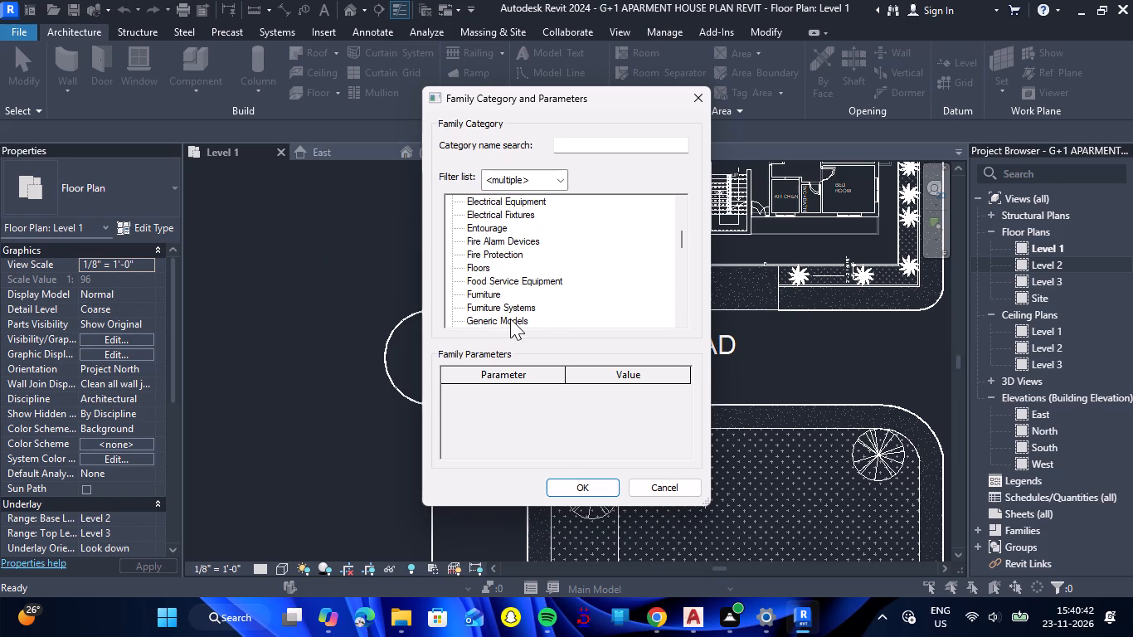
left_click(584, 494)
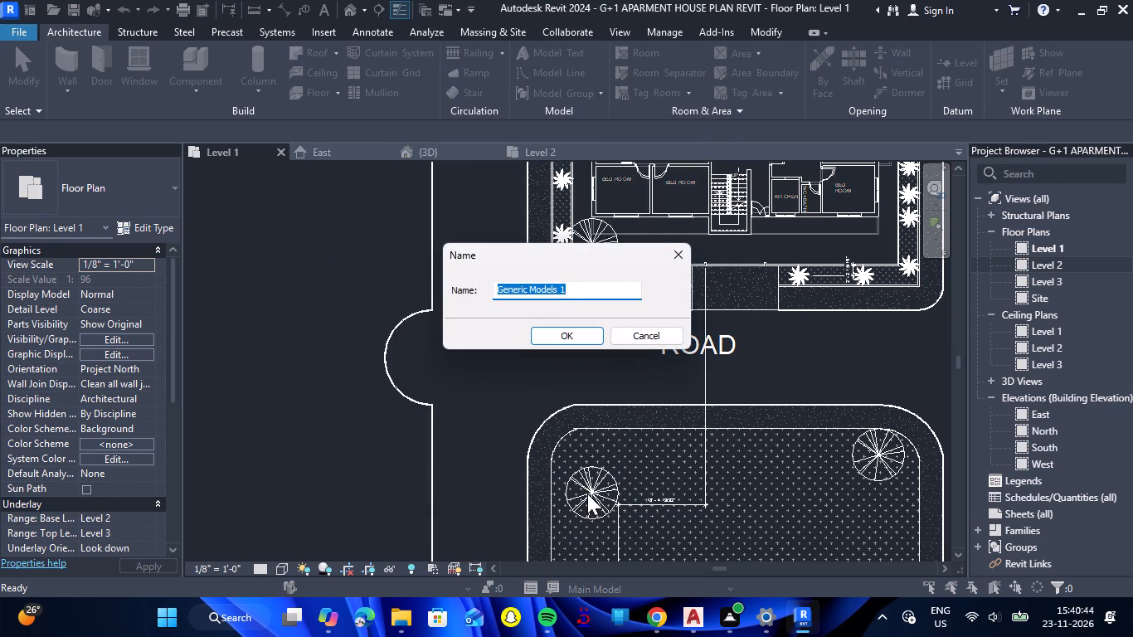
type("FLAG")
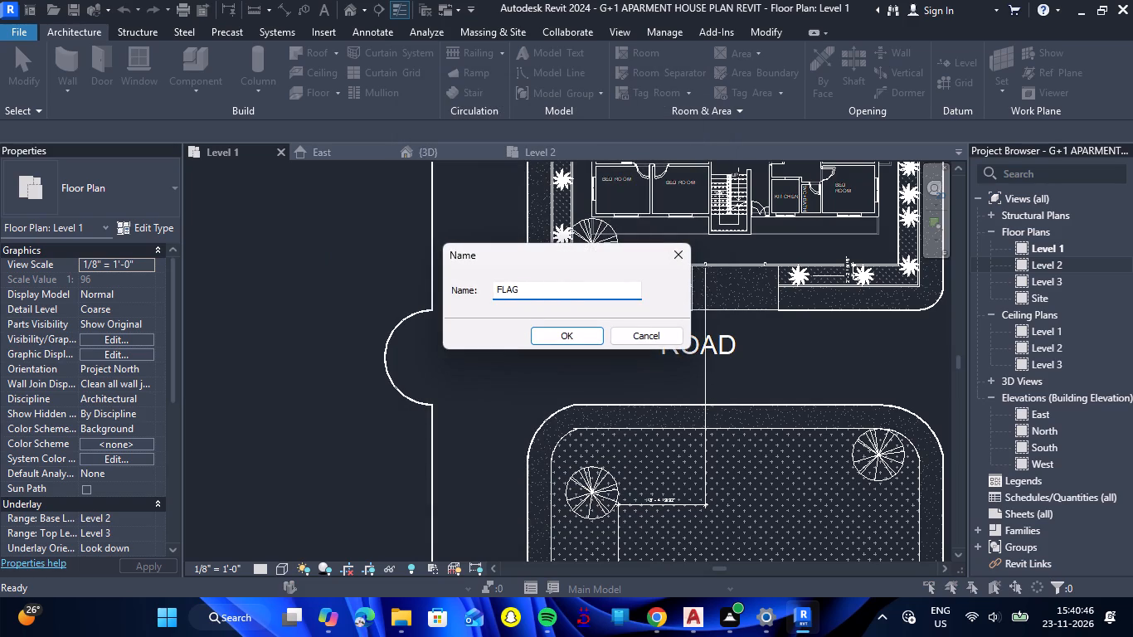
key("Return")
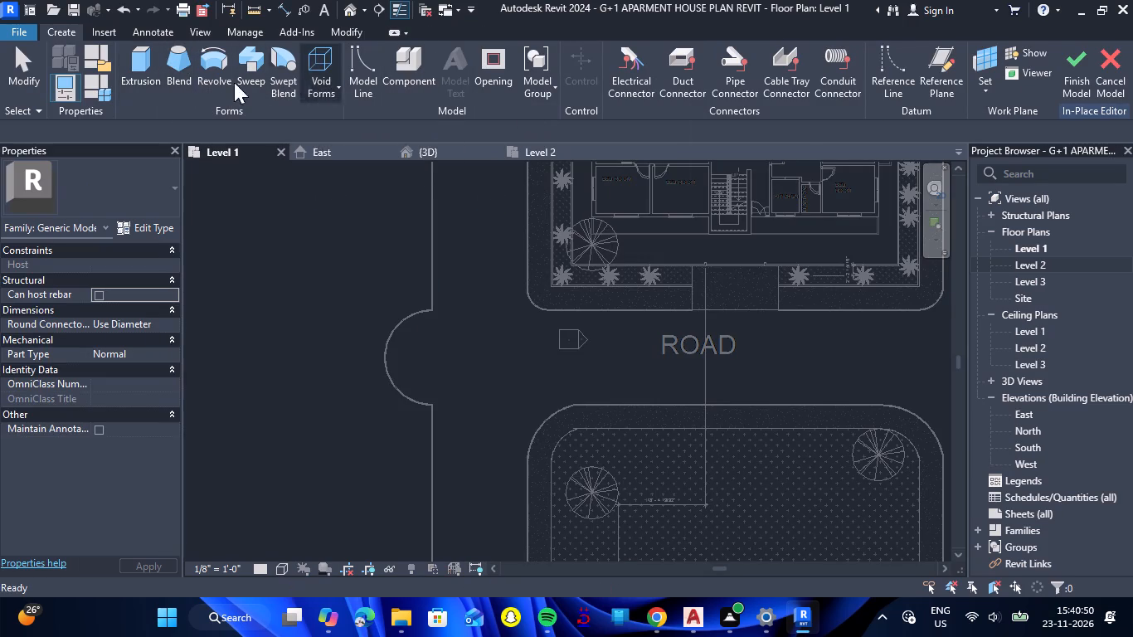
Create a solid extrusion from a circle of 1' radius inside the semicircular fence bay beside the road on Level 1.
left_click(138, 64)
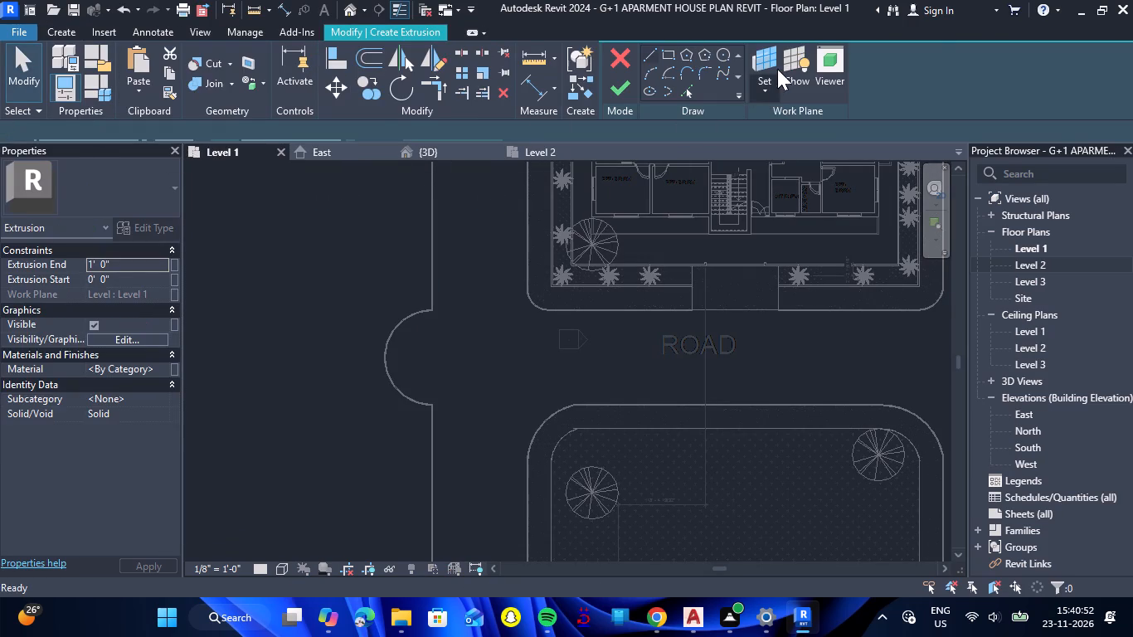
left_click(767, 93)
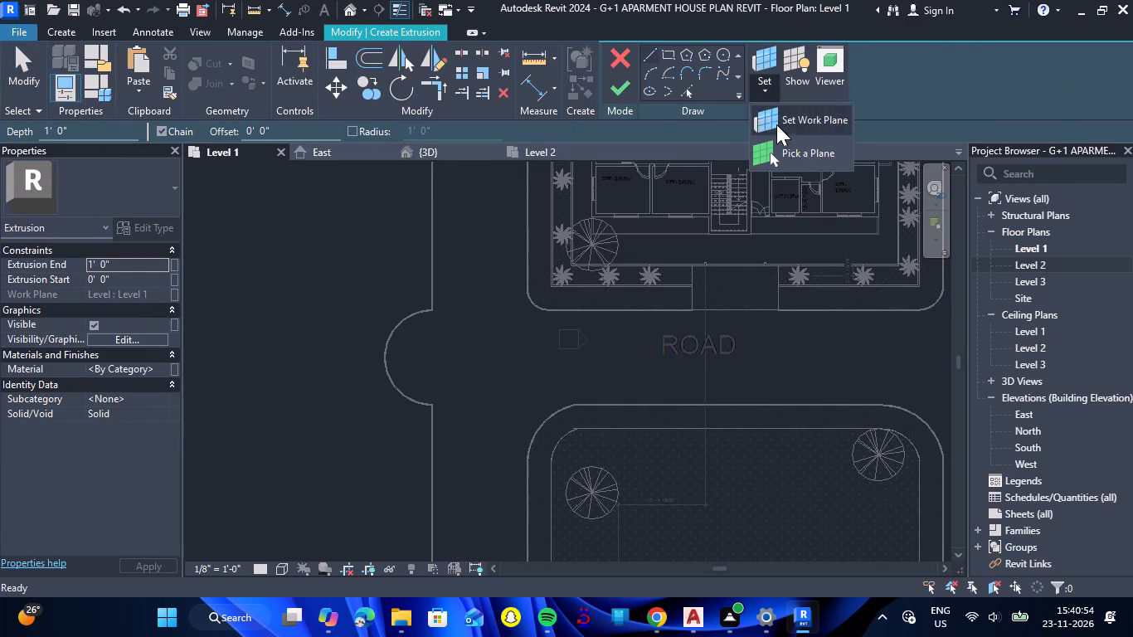
left_click(780, 150)
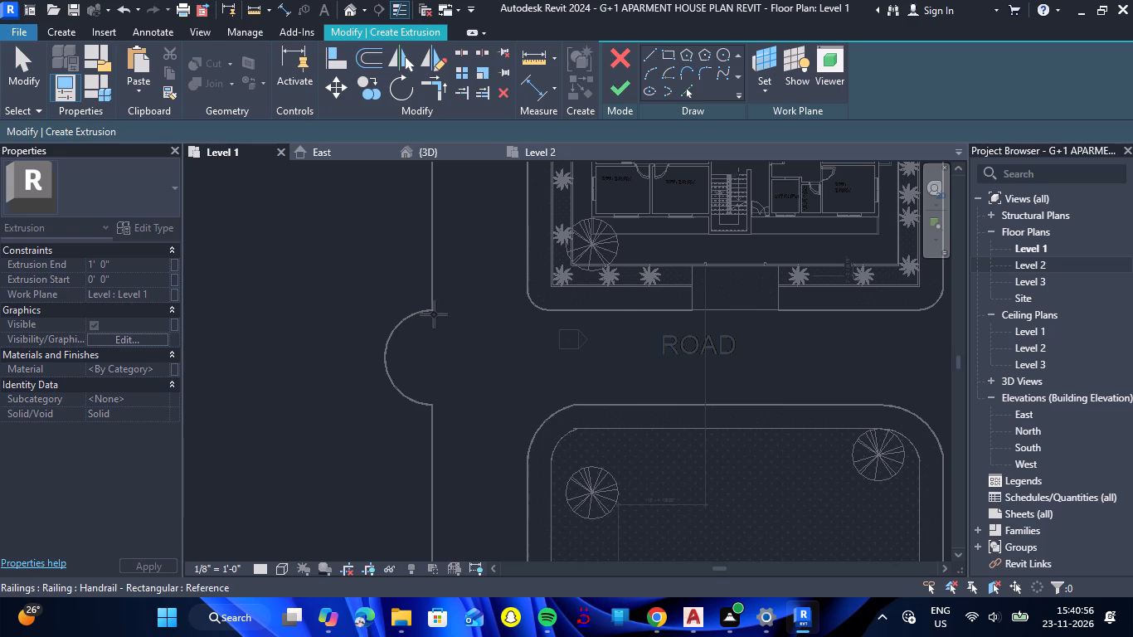
left_click(727, 53)
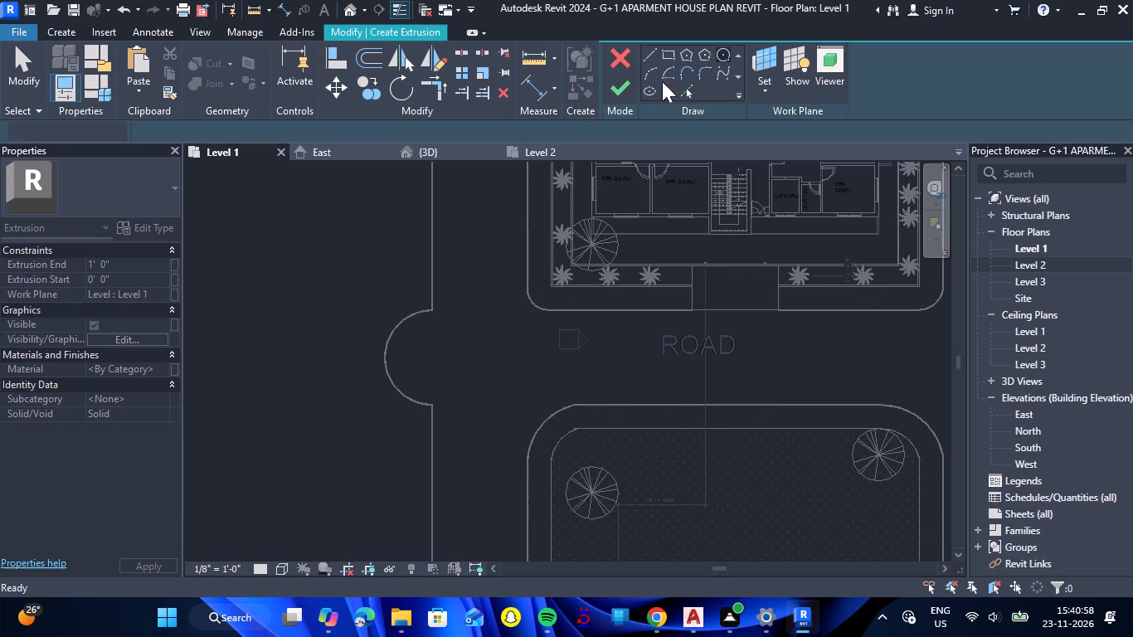
left_click(415, 348)
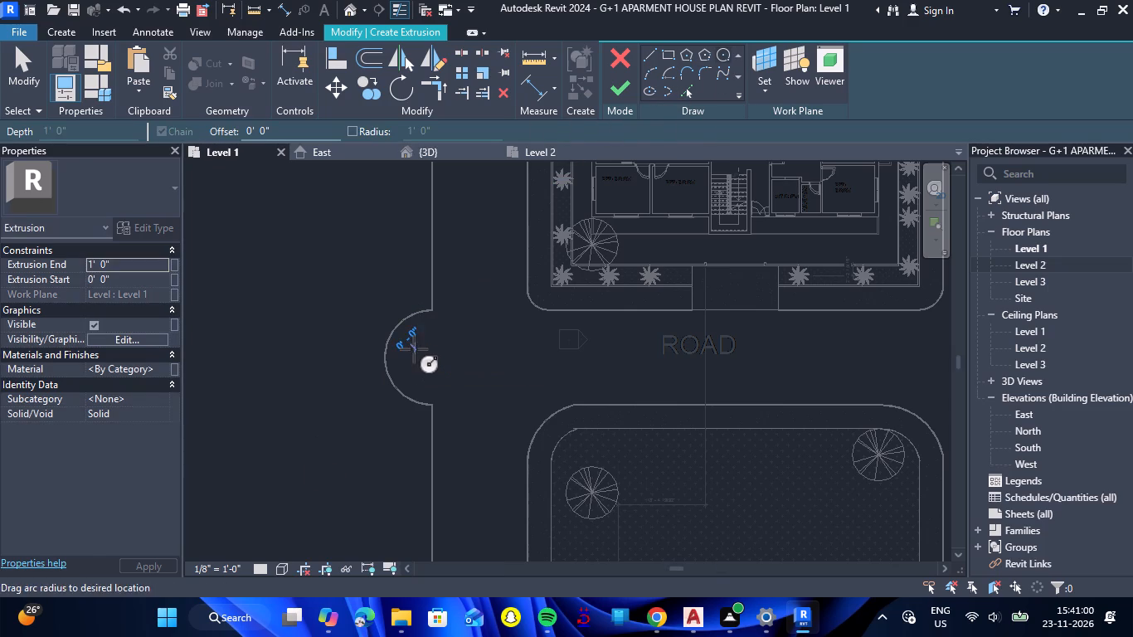
left_click(417, 354)
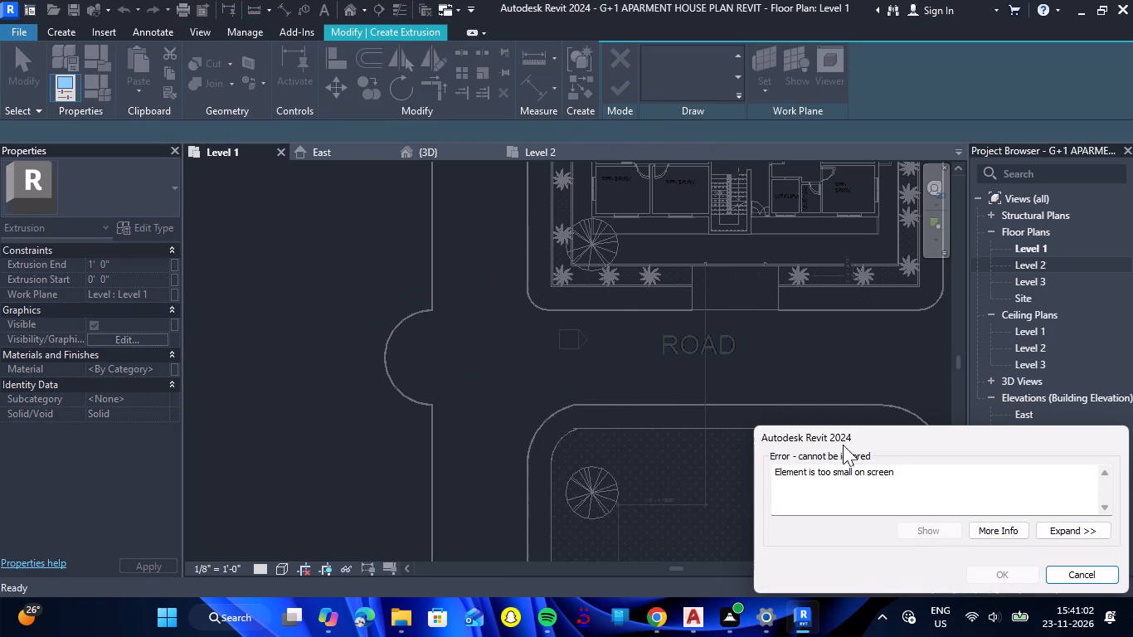
left_click(1088, 580)
scroll(404, 340, "up", 11)
left_click(725, 51)
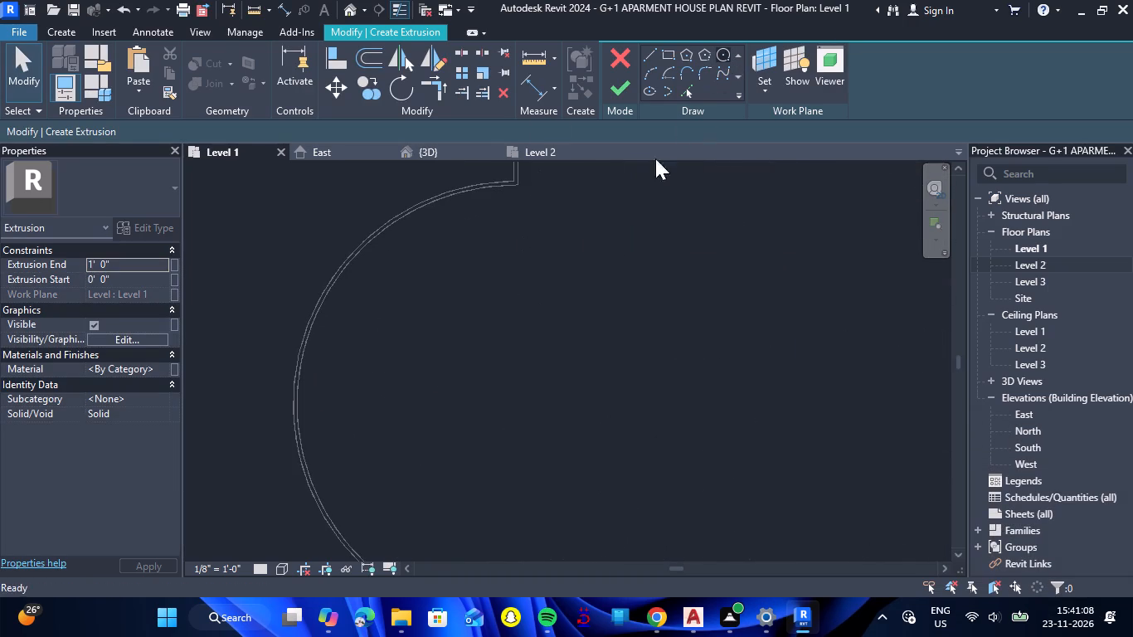
left_click(410, 386)
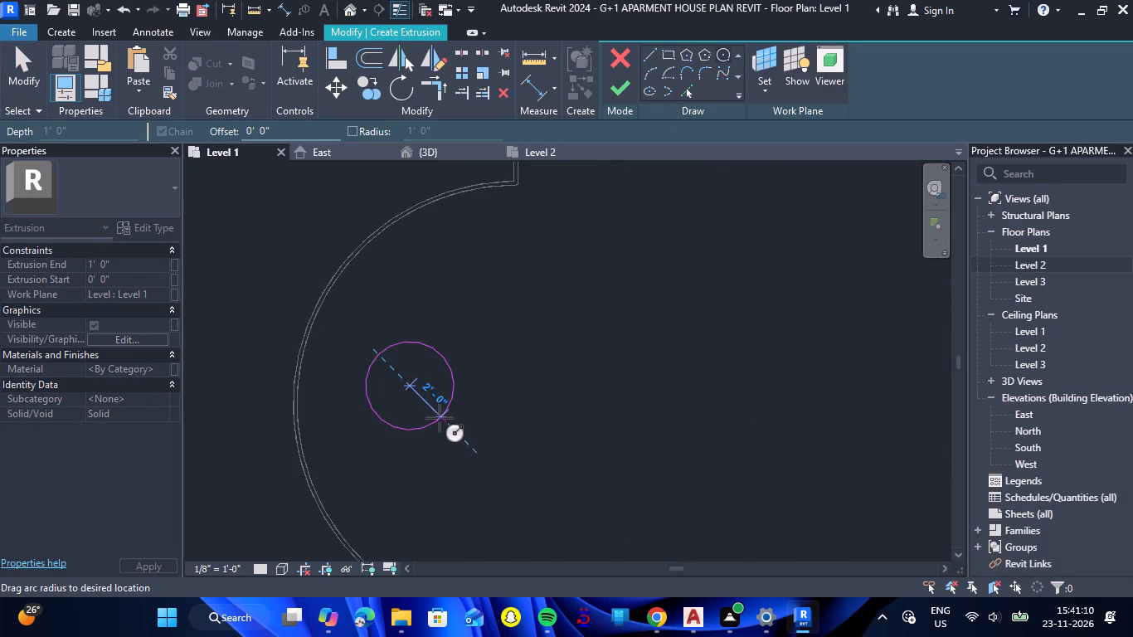
left_click(435, 404)
scroll(514, 386, "down", 3)
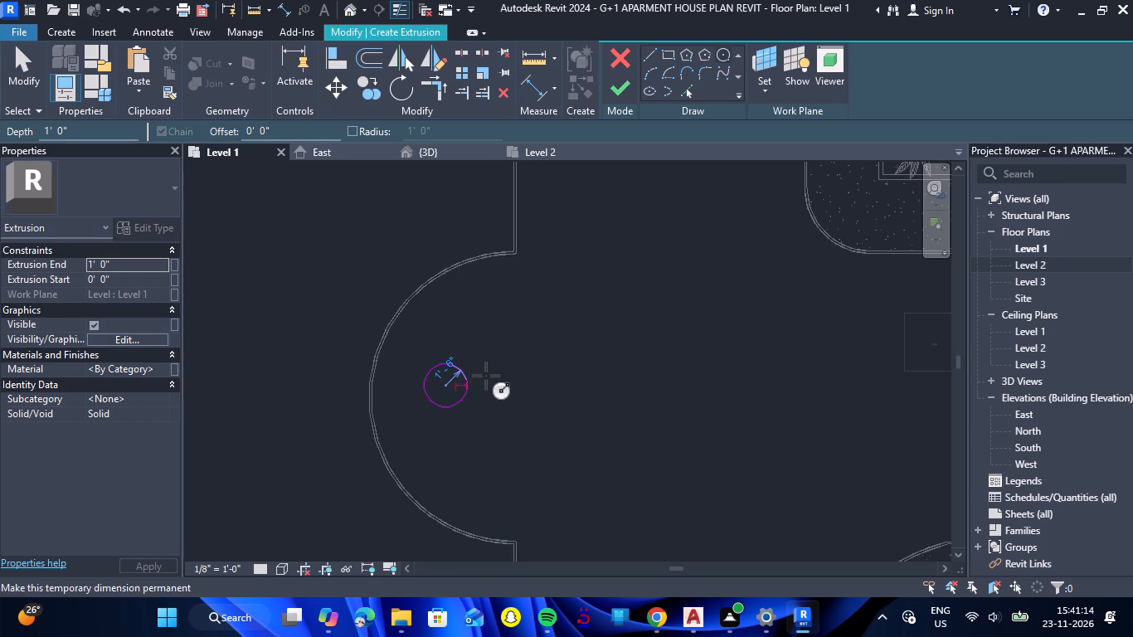
left_click(450, 366)
type("1'")
key("Return")
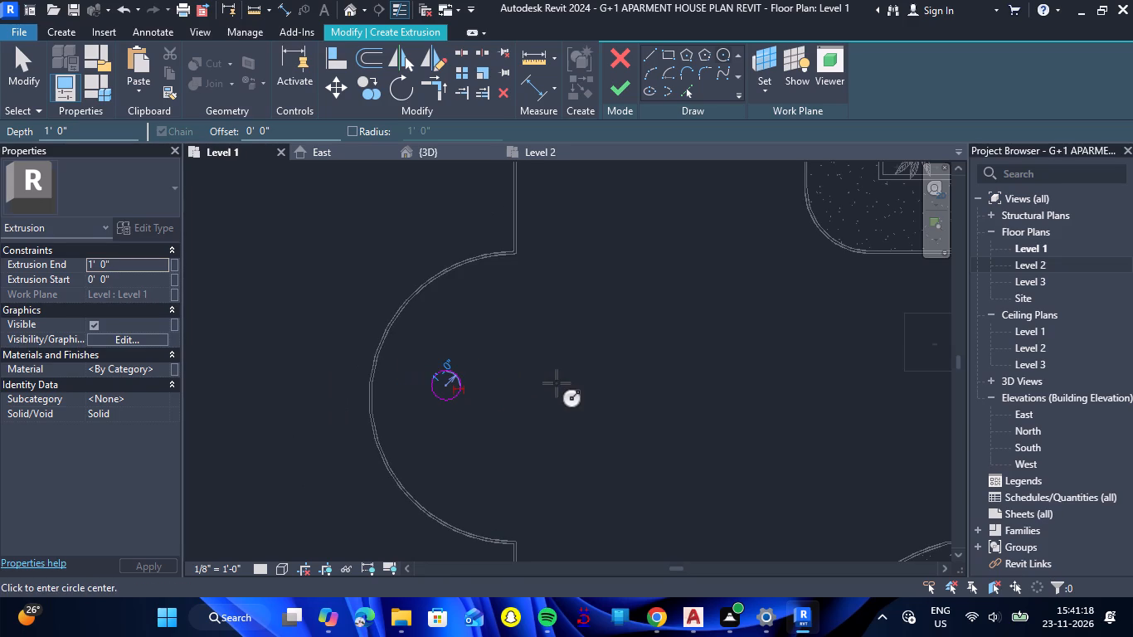
key("Escape")
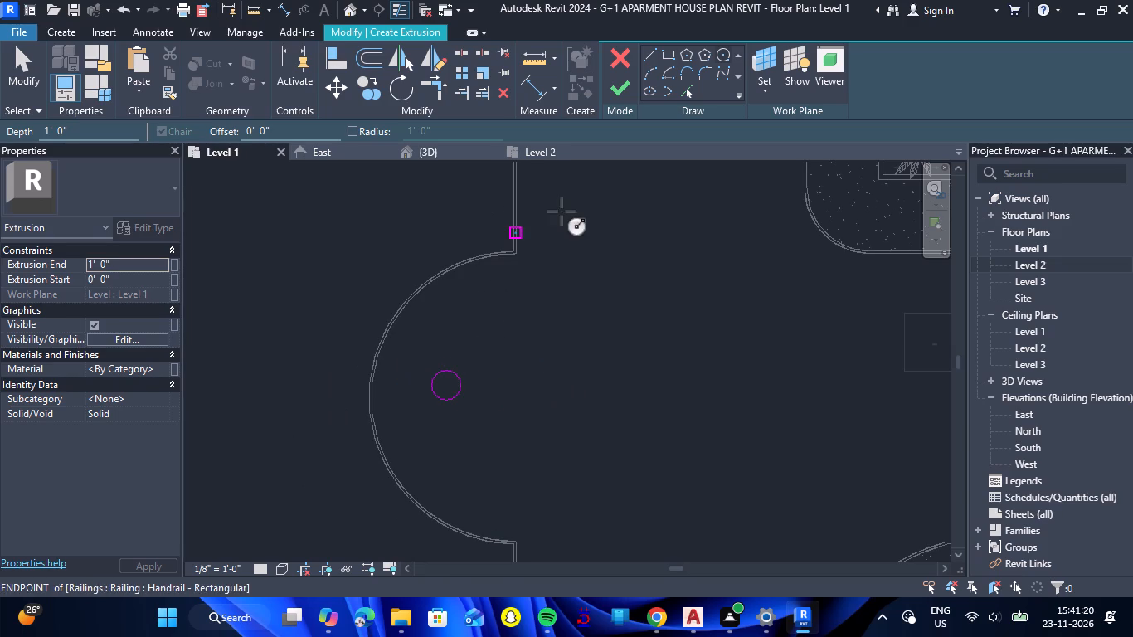
left_click(620, 96)
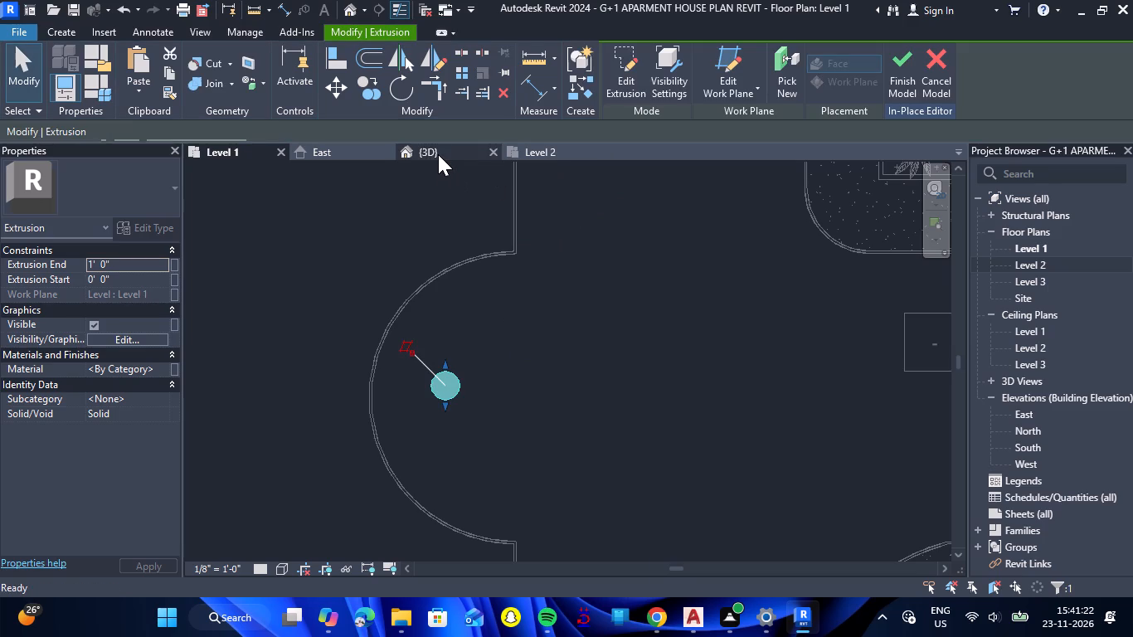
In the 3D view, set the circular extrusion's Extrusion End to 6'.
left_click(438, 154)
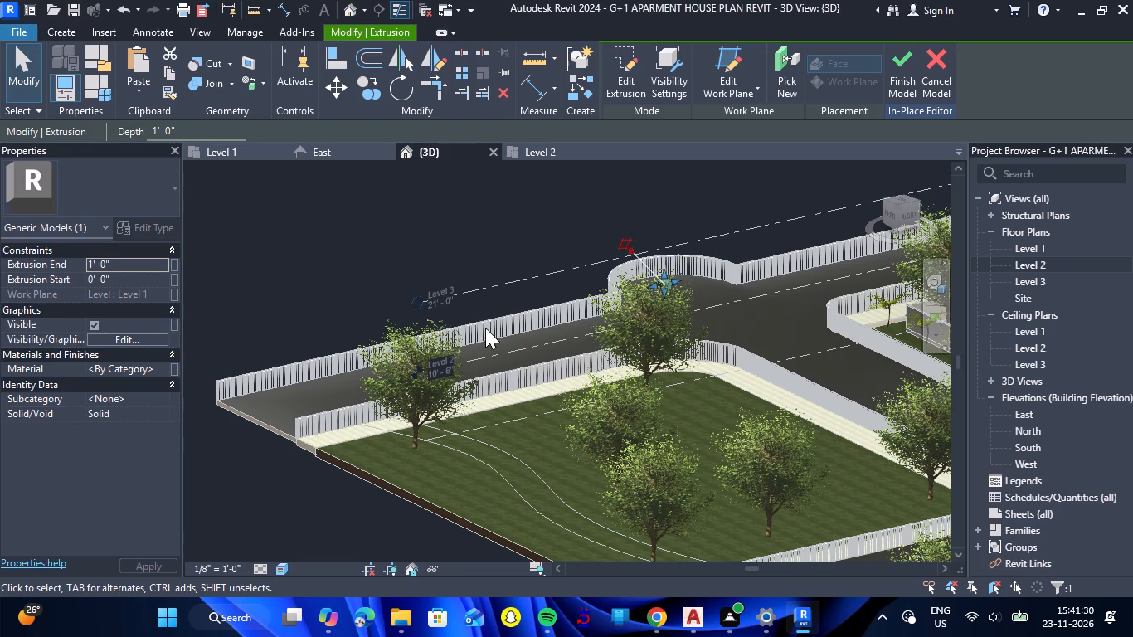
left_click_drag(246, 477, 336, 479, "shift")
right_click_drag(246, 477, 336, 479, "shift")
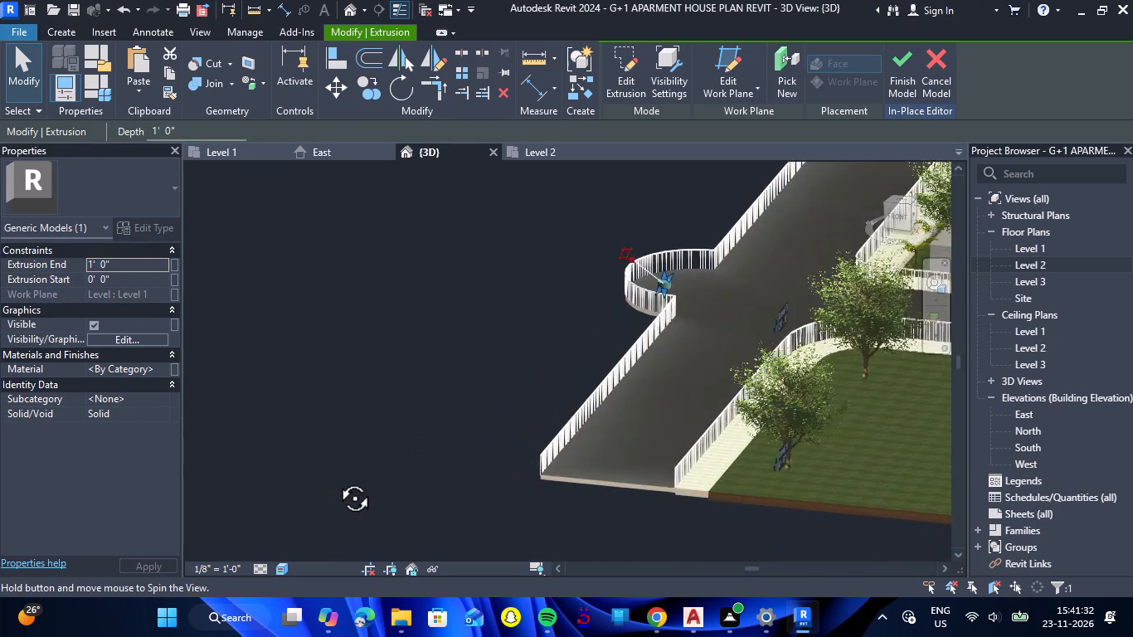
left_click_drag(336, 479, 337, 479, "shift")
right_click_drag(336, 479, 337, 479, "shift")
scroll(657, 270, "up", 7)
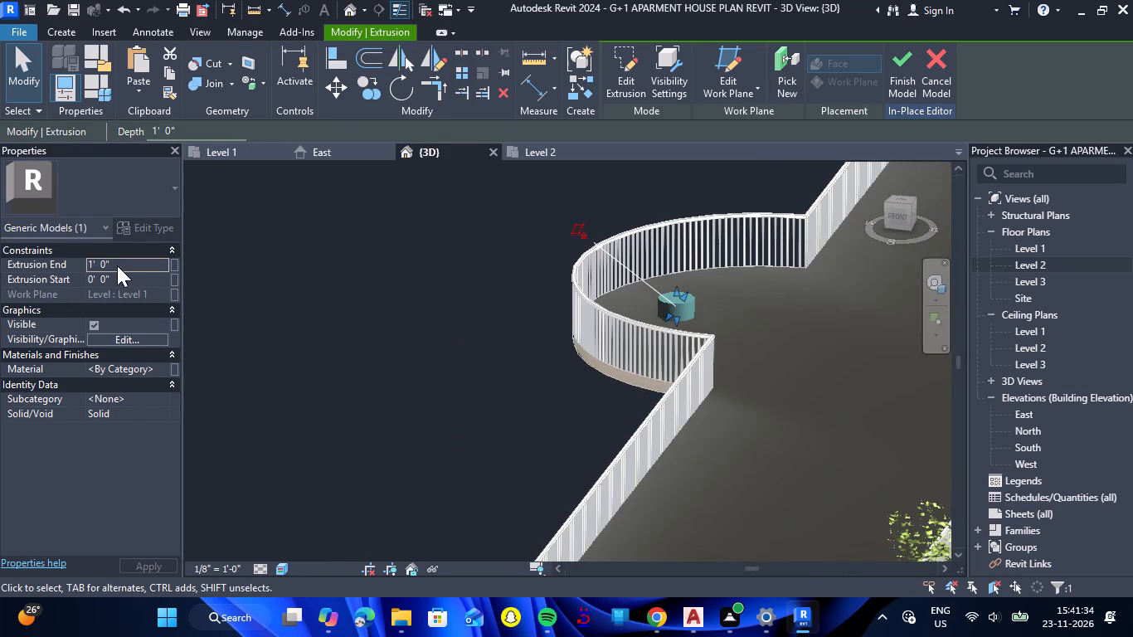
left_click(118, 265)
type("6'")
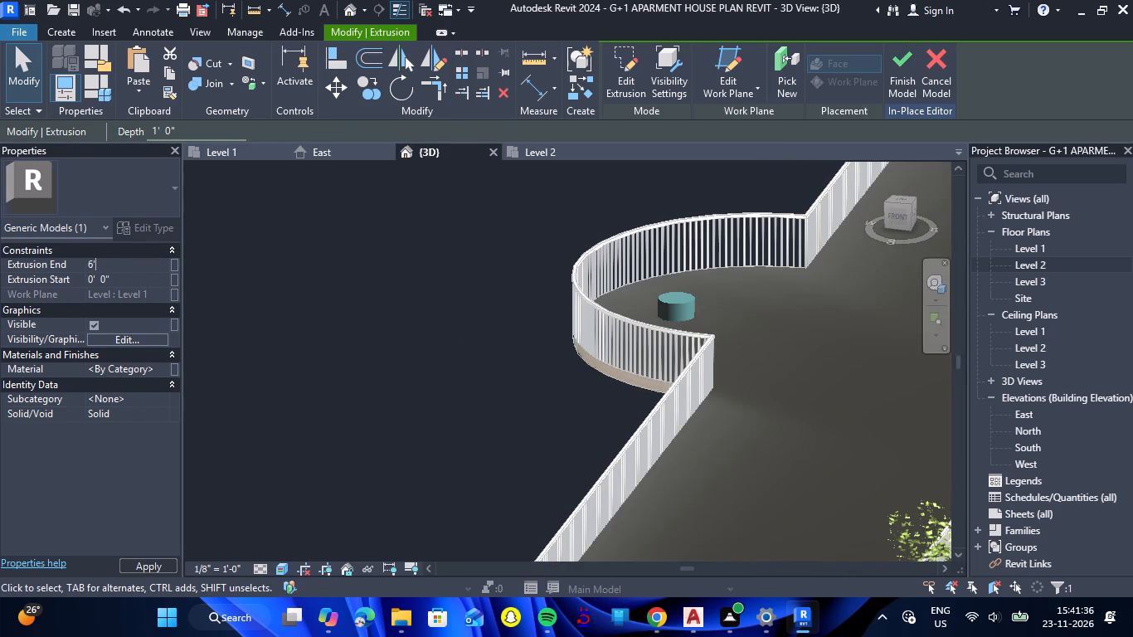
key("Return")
Stretch the top of the pole extrusion upward in the 3D view until it is about 26' 3" tall.
scroll(118, 265, "up", 1)
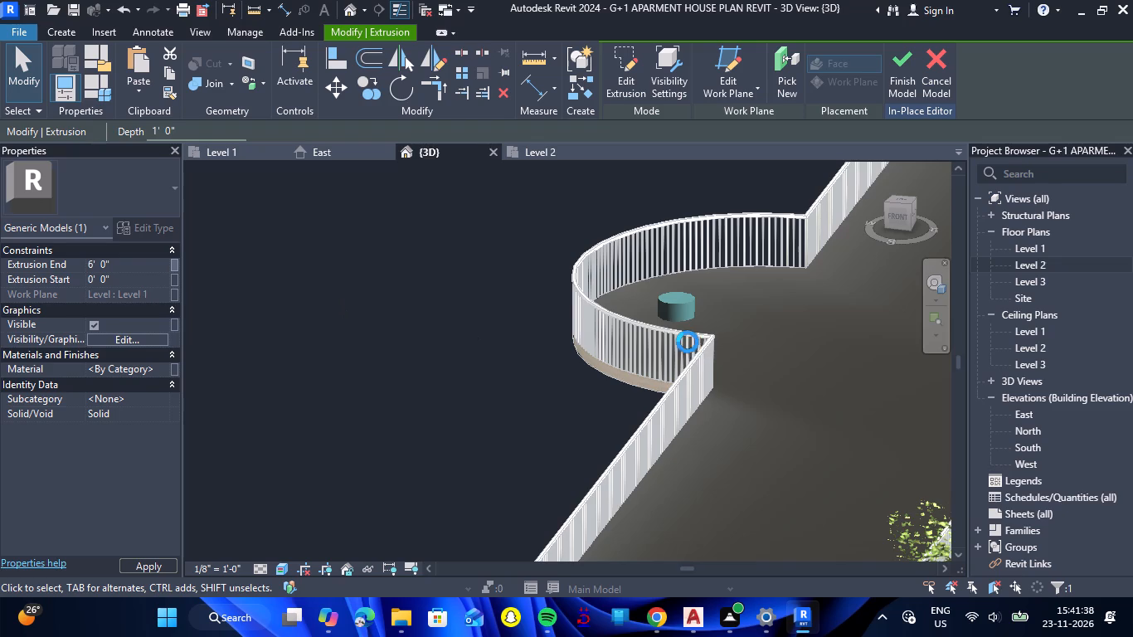
scroll(690, 342, "down", 3)
left_click_drag(548, 382, 563, 380)
right_click_drag(548, 382, 563, 380)
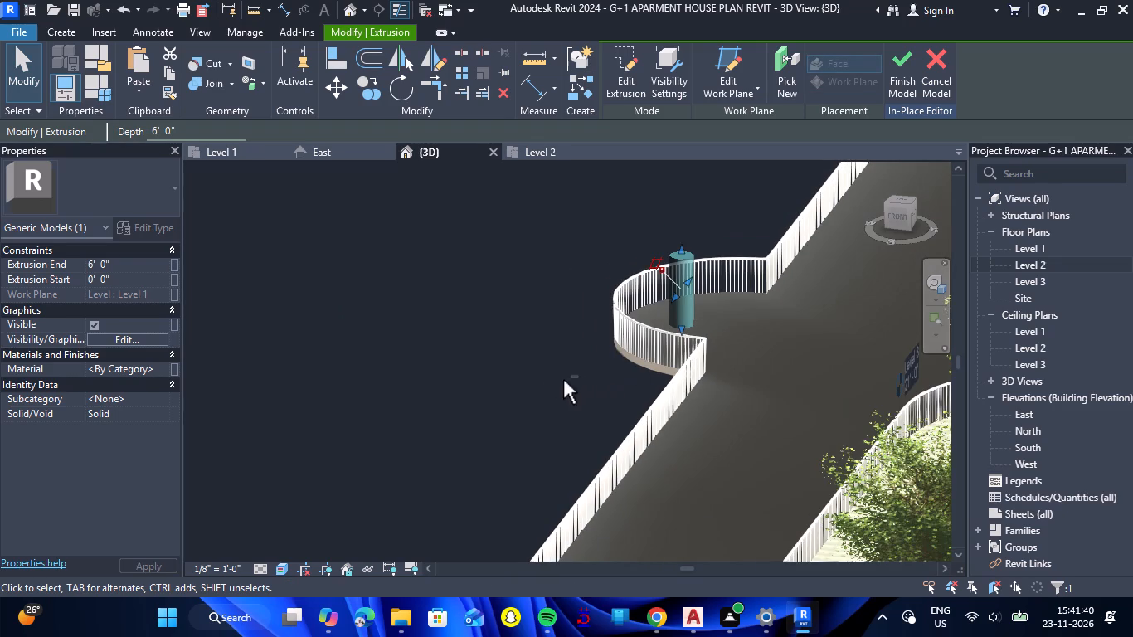
left_click_drag(563, 380, 582, 378)
right_click_drag(563, 380, 581, 379)
left_click_drag(531, 389, 583, 381, "shift")
right_click_drag(531, 389, 583, 381, "shift")
left_click(682, 265)
left_click_drag(681, 248, 683, 211)
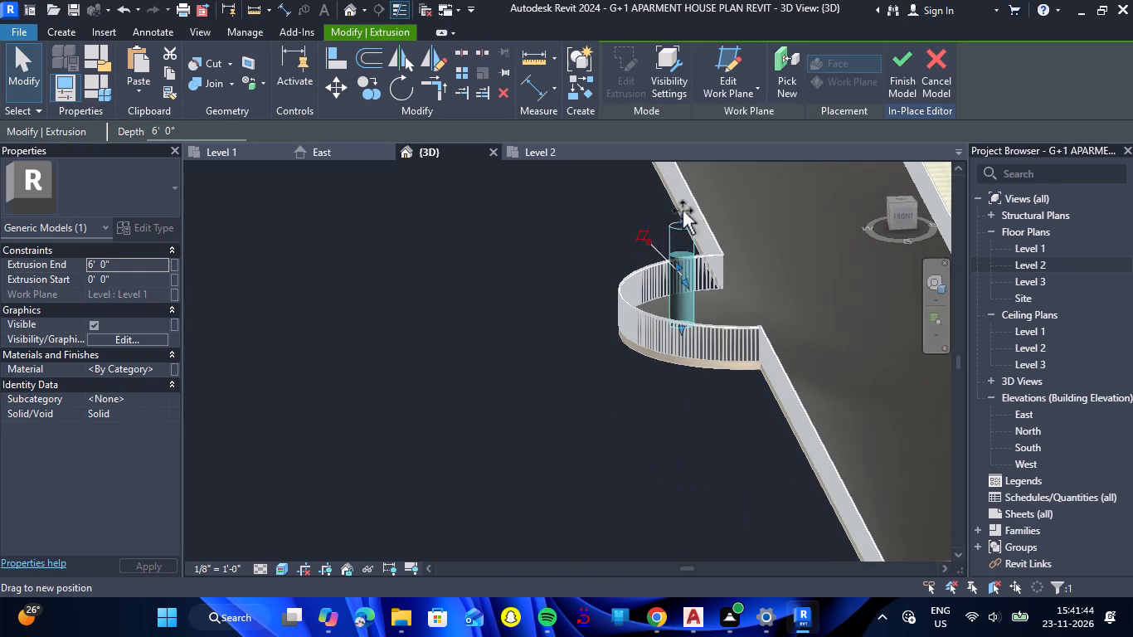
left_click_drag(683, 211, 679, 163)
scroll(621, 387, "down", 6)
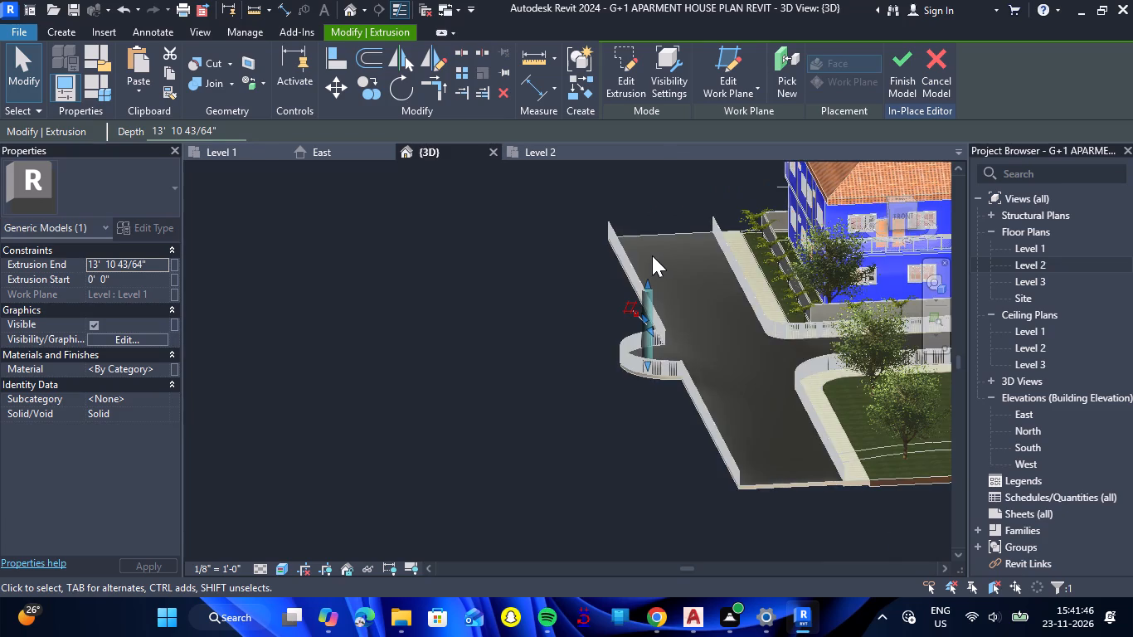
scroll(652, 255, "up", 6)
left_click_drag(643, 328, 644, 192)
scroll(464, 352, "down", 5)
scroll(398, 279, "down", 5)
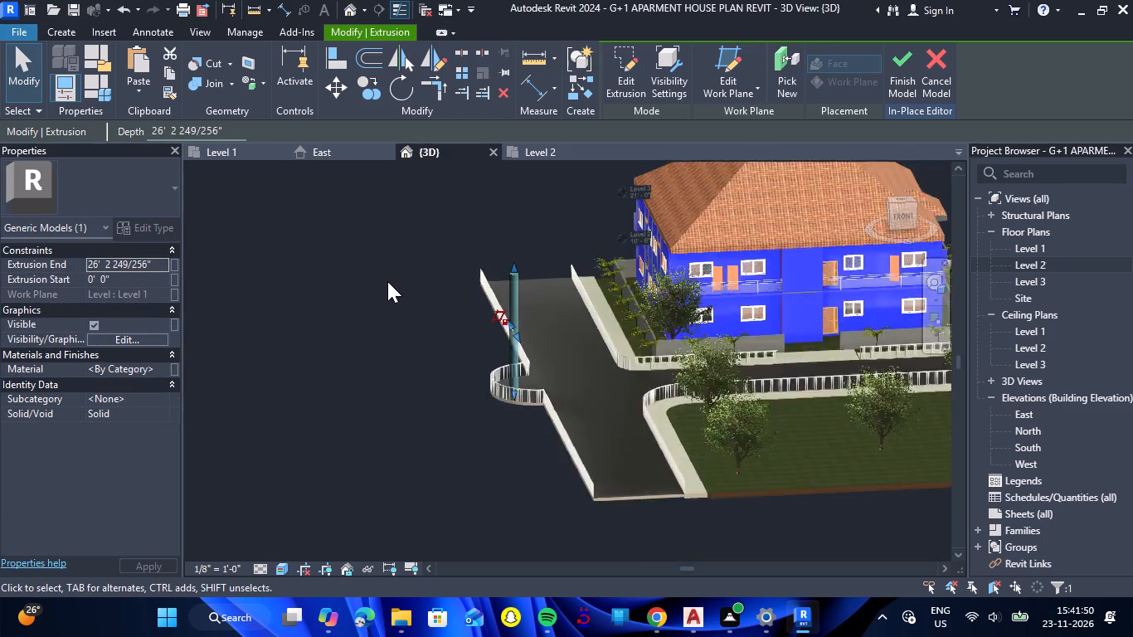
Edit the pole extrusion's sketch in the Level 1 plan, set the circle's radius to 6", and finish the sketch.
left_click_drag(566, 494, 552, 446, "shift")
right_click_drag(566, 494, 552, 446, "shift")
left_click(547, 448)
scroll(460, 289, "up", 6)
left_click(491, 261)
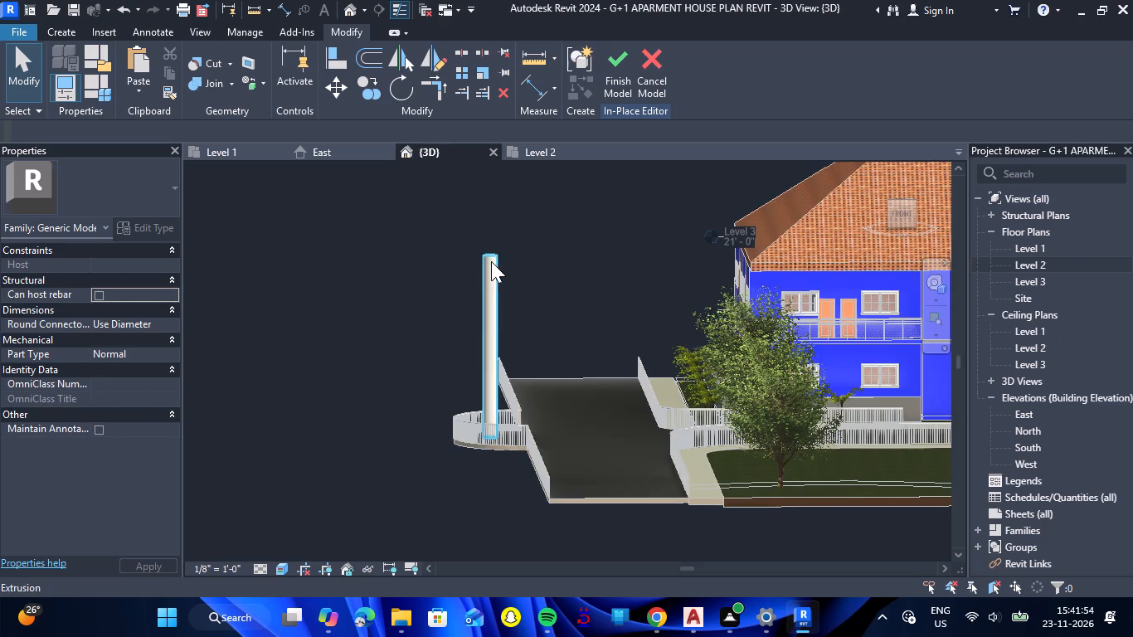
double_click(491, 261)
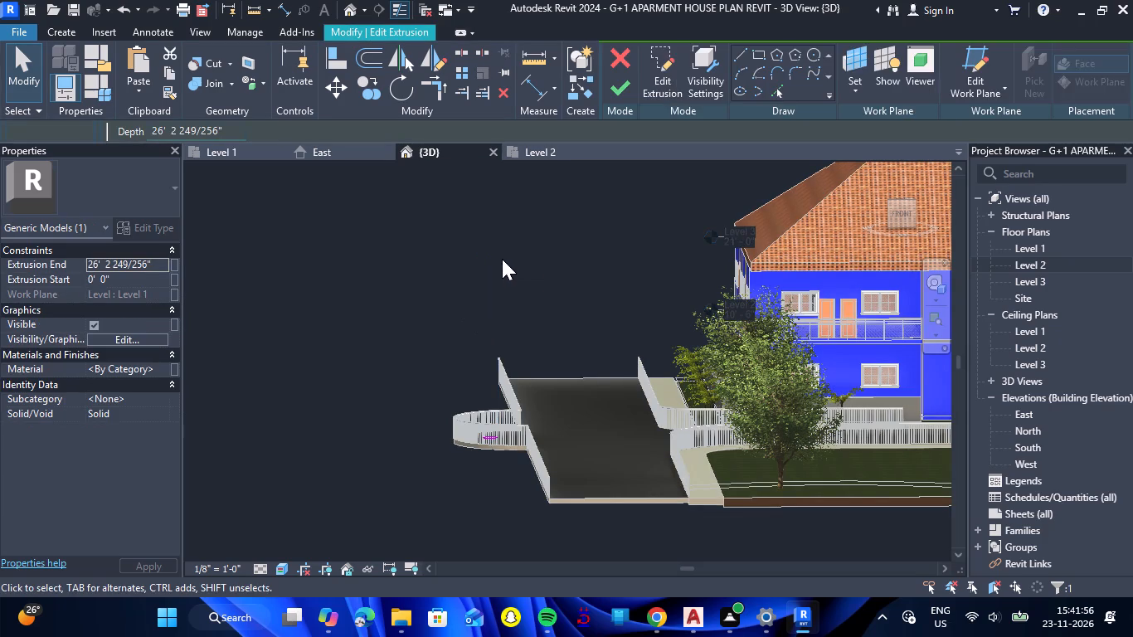
left_click(250, 152)
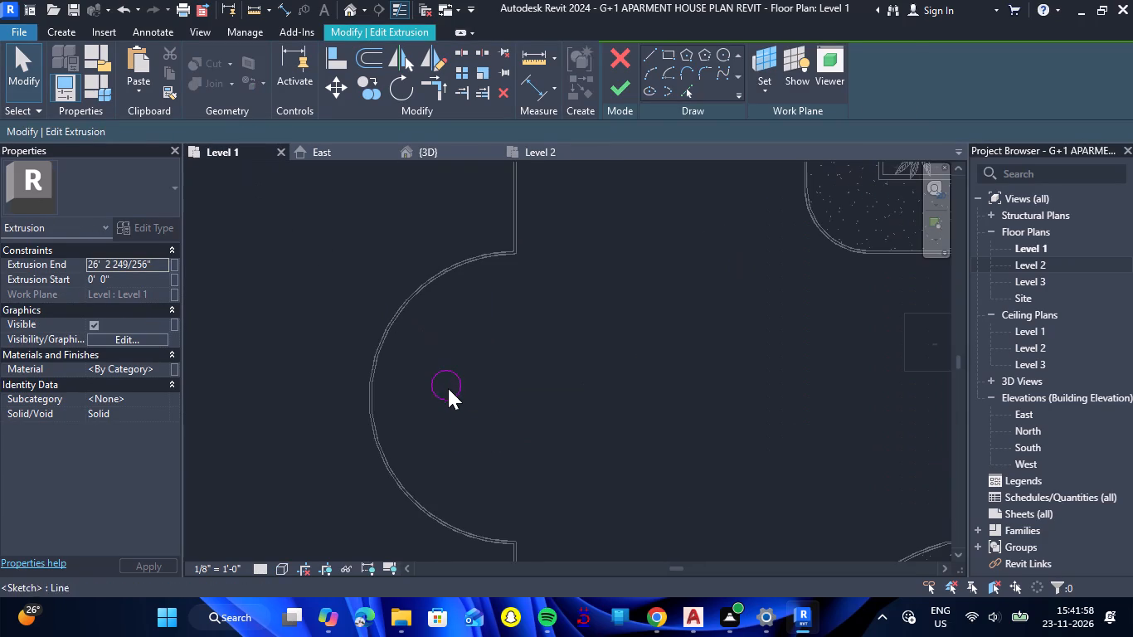
left_click(450, 391)
scroll(445, 372, "up", 7)
left_click(452, 385)
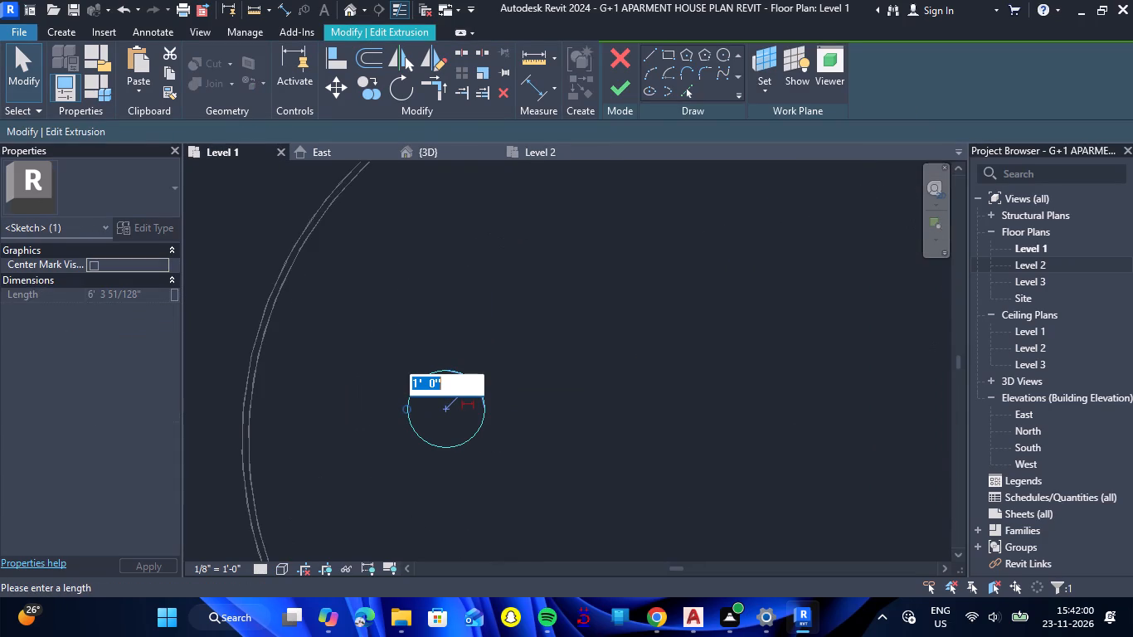
key("6")
key("shift+quotedbl")
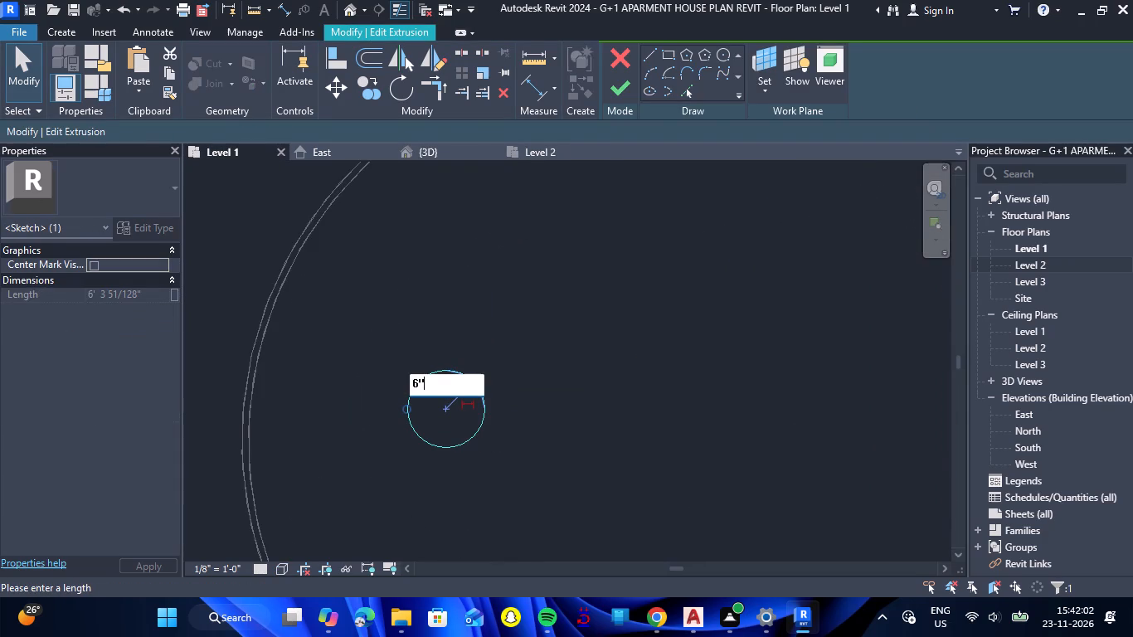
key("Return")
left_click(462, 428)
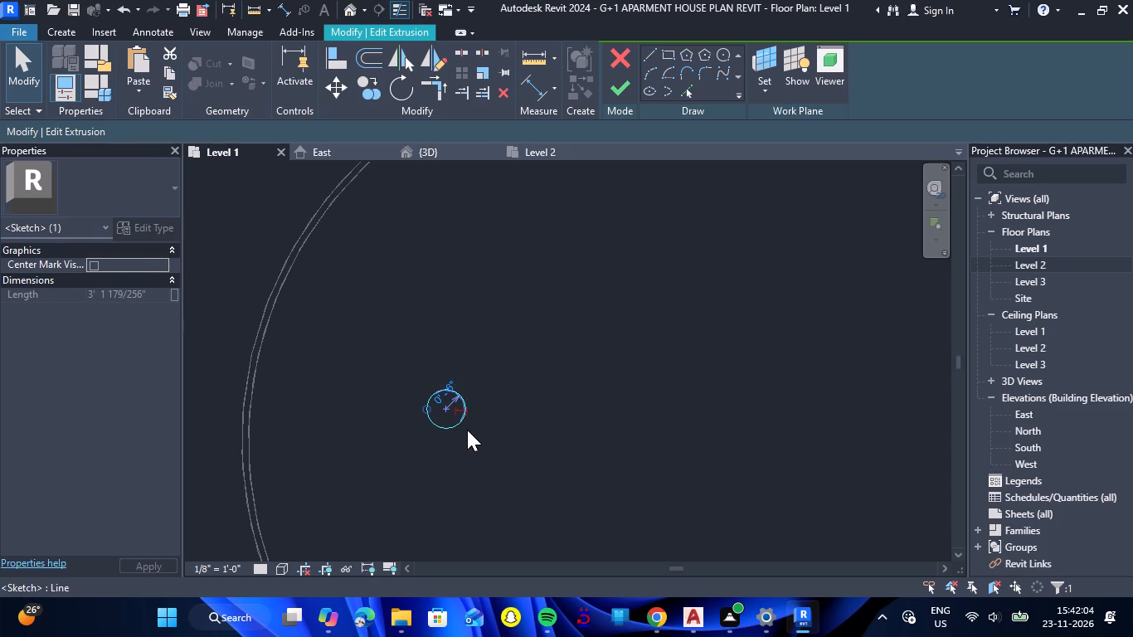
left_click(469, 444)
left_click(410, 151)
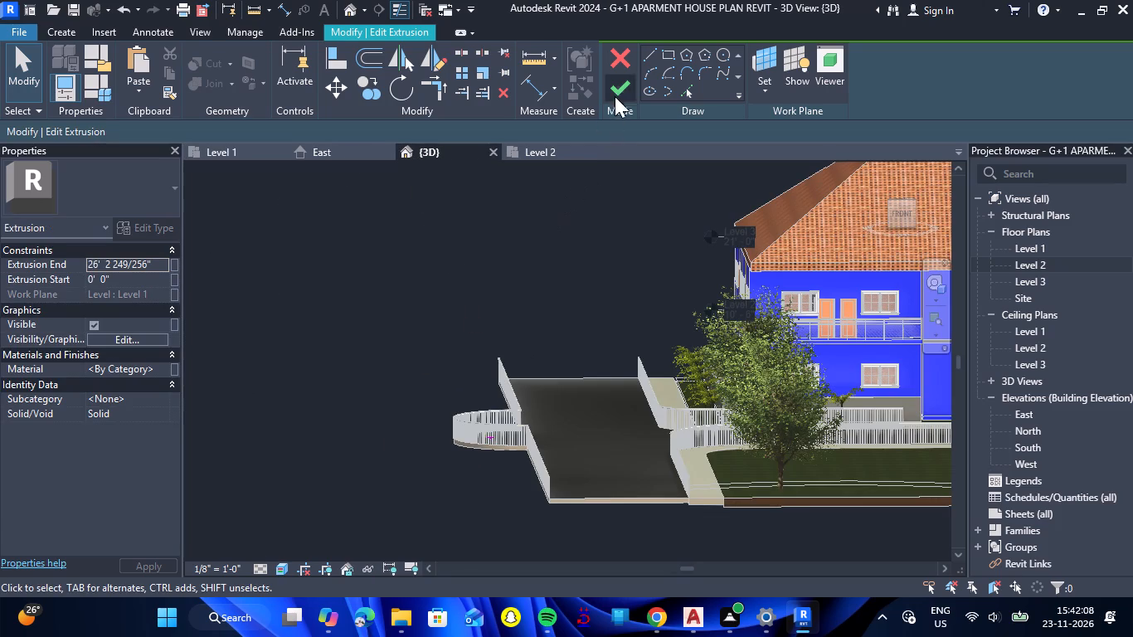
left_click(618, 90)
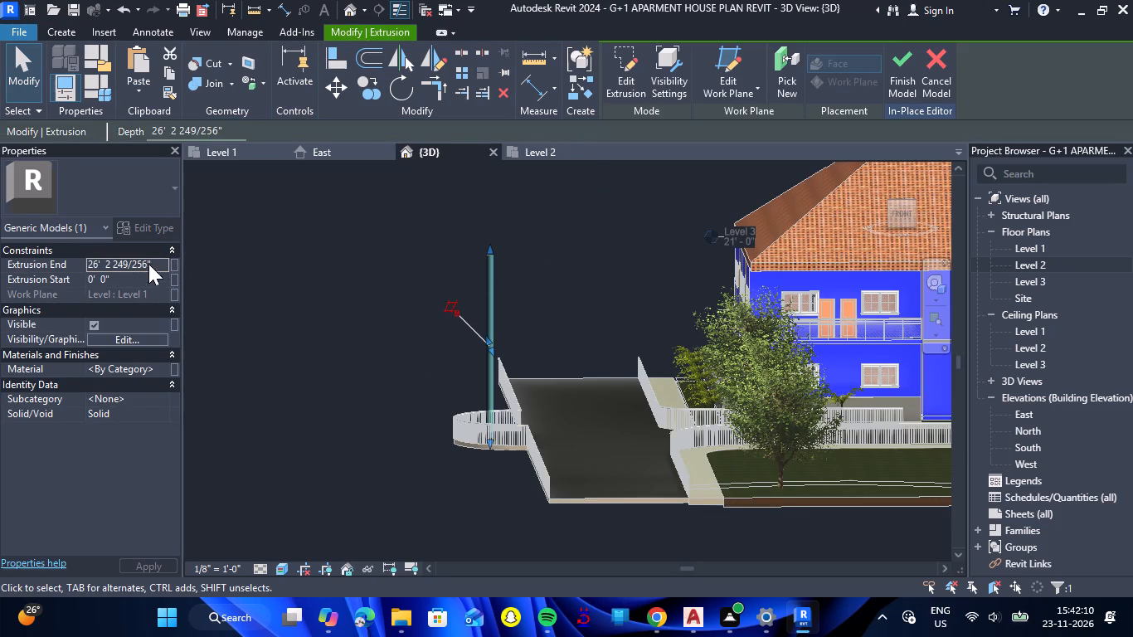
Set the pole's Extrusion End to 30'.
left_click(153, 266)
left_click_drag(157, 266, 117, 266)
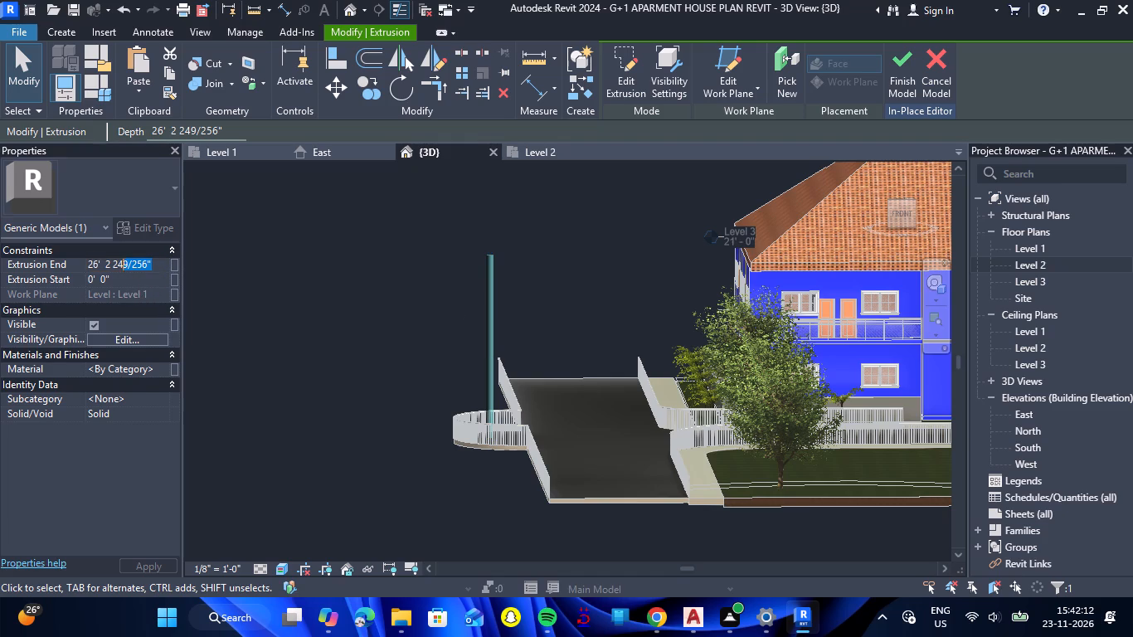
left_click_drag(117, 266, 50, 266)
type("30")
key("Return")
left_click(377, 472)
Start a new solid extrusion and try to sketch a rectangle from the pole's top edge in the 3D view.
scroll(513, 242, "up", 4)
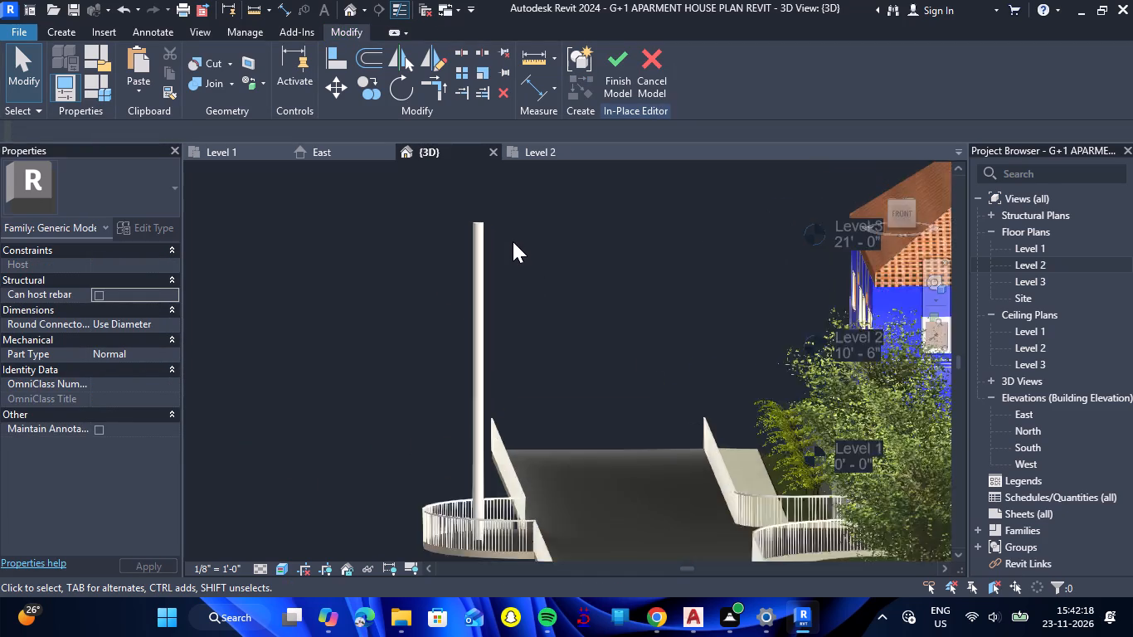
scroll(478, 201, "up", 12)
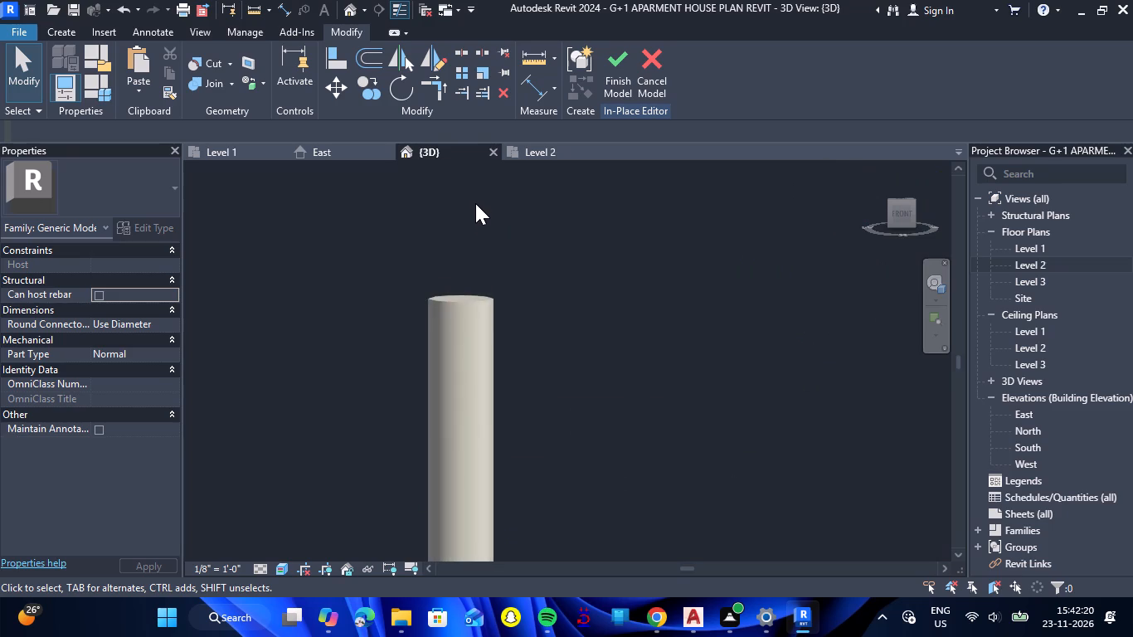
scroll(518, 307, "up", 3)
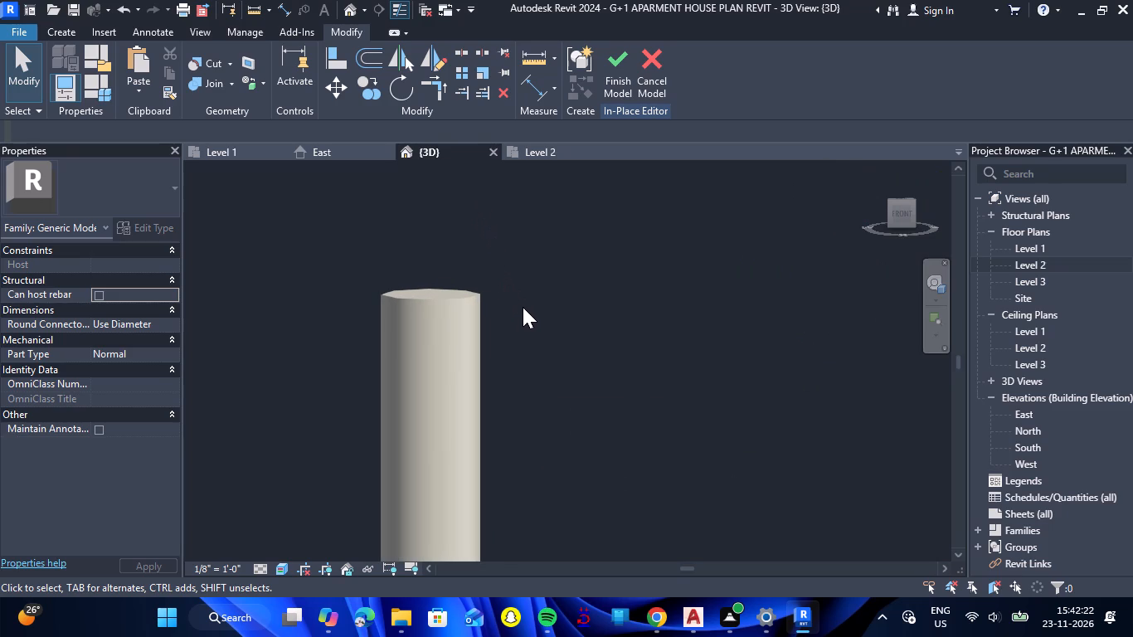
left_click(75, 37)
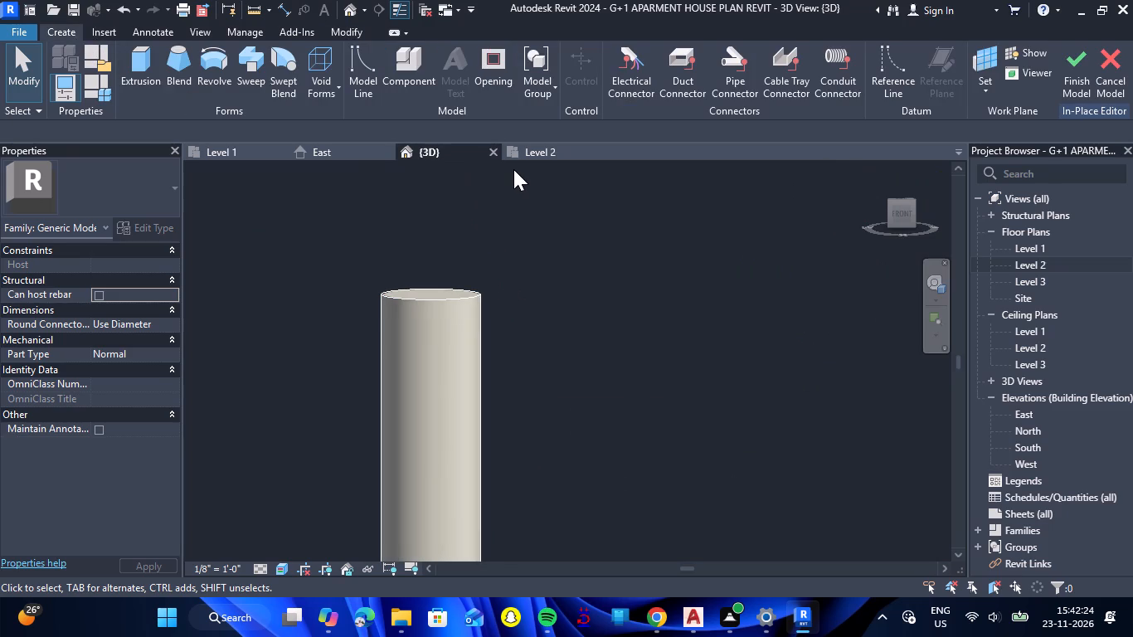
left_click(144, 86)
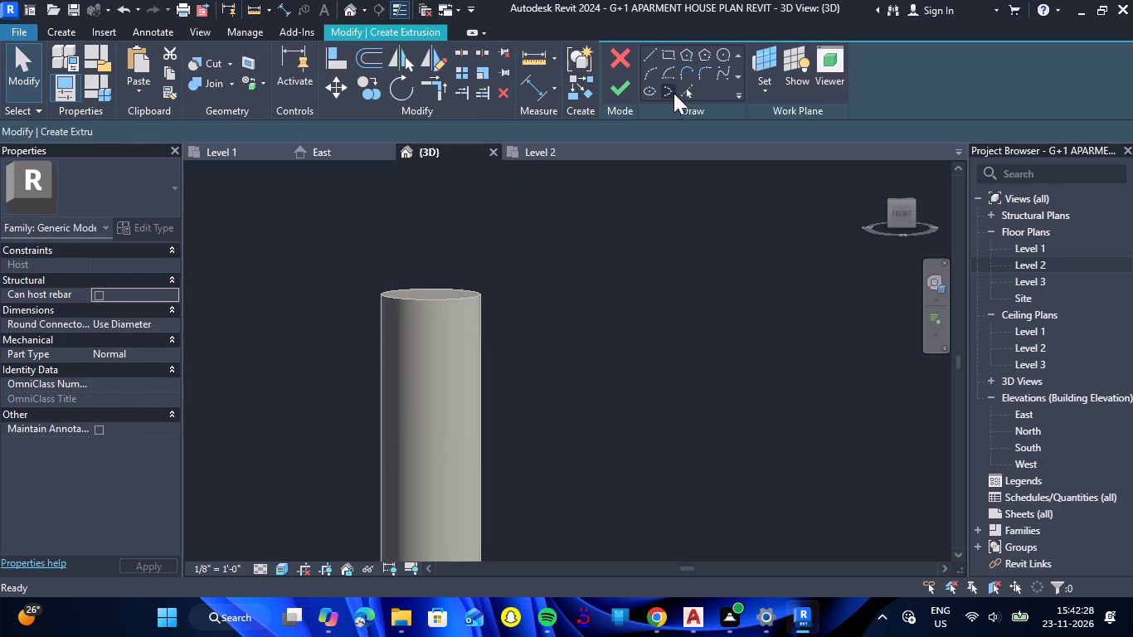
left_click(669, 61)
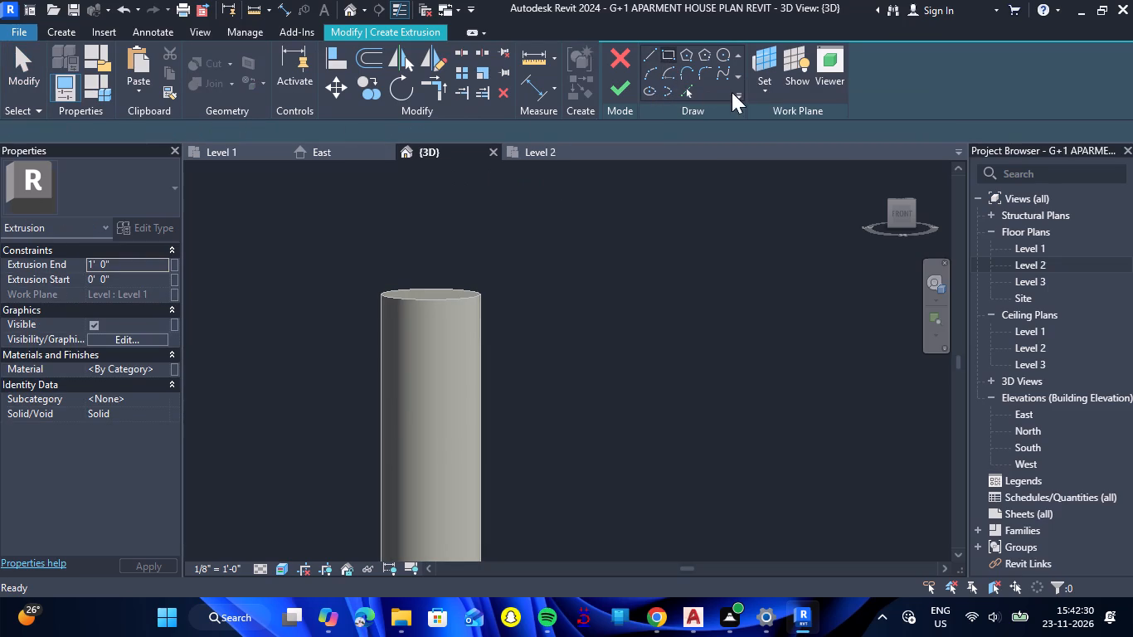
left_click(767, 94)
left_click(795, 148)
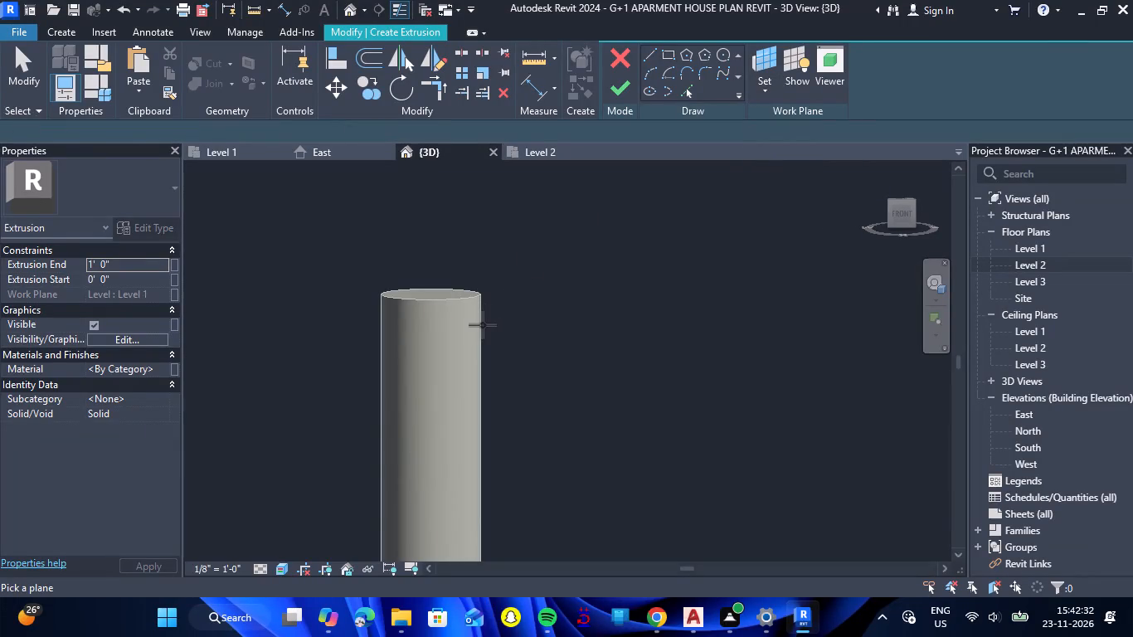
scroll(484, 325, "up", 6)
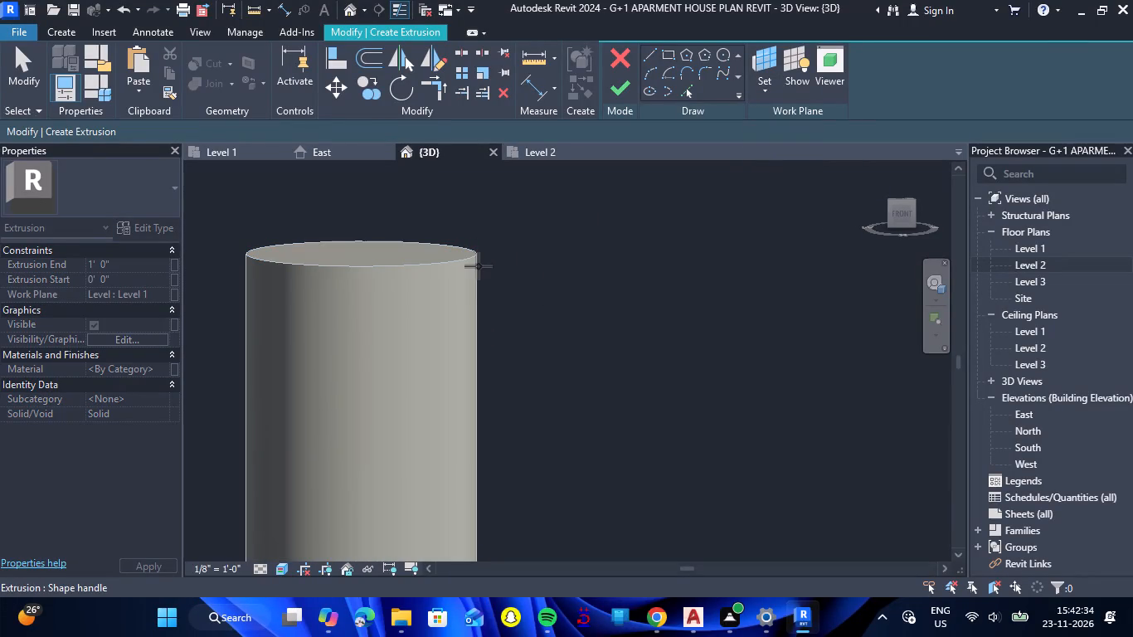
left_click(477, 285)
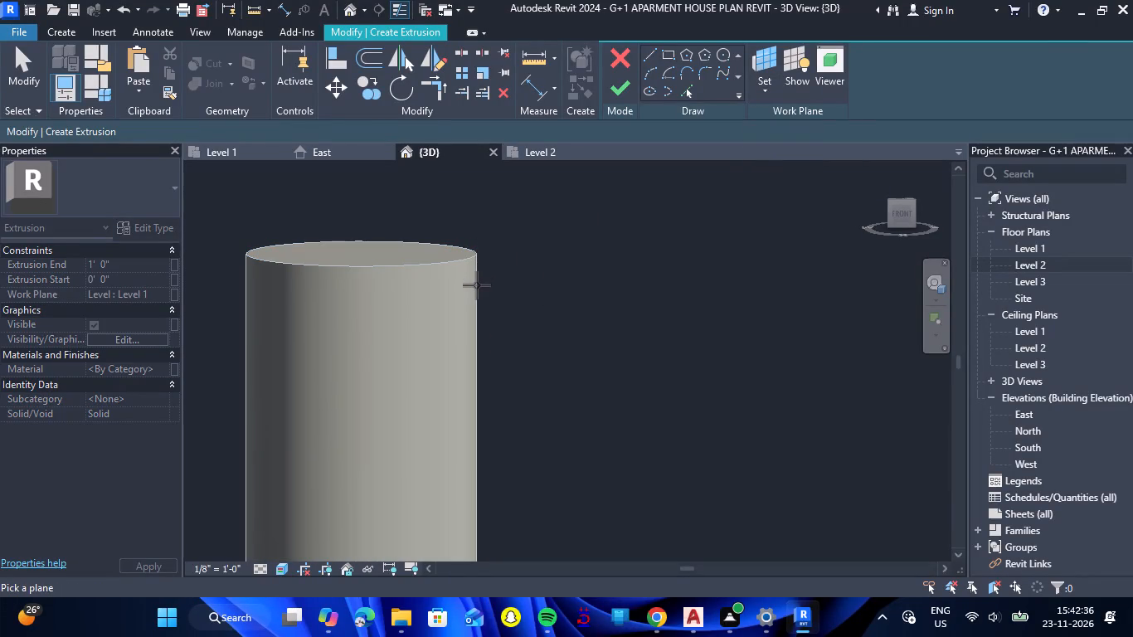
left_click(443, 299)
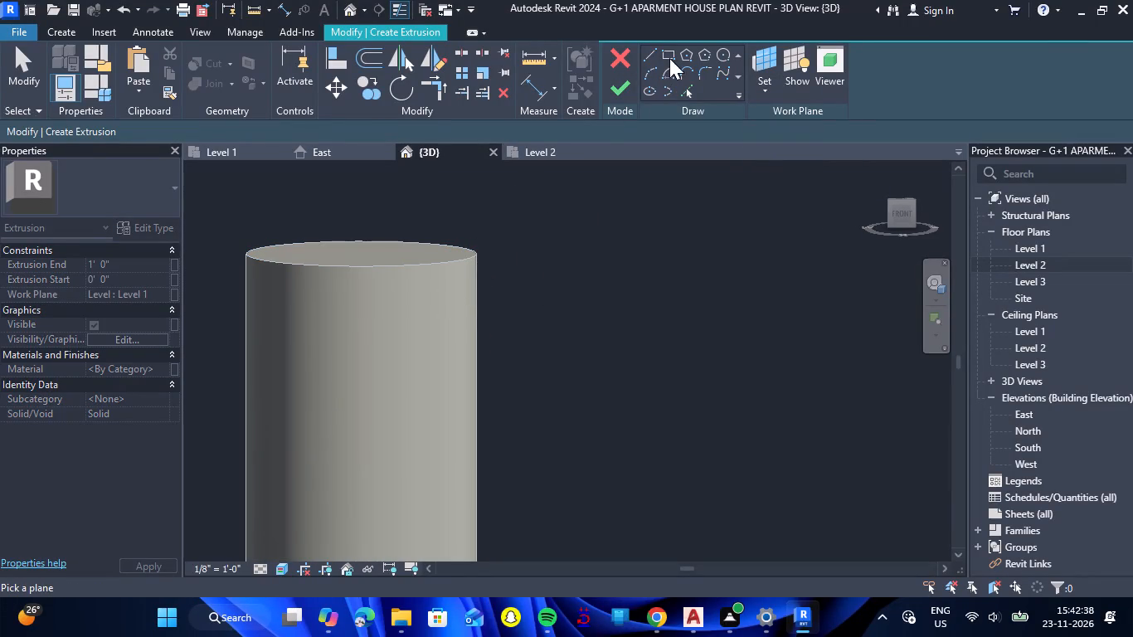
left_click(669, 58)
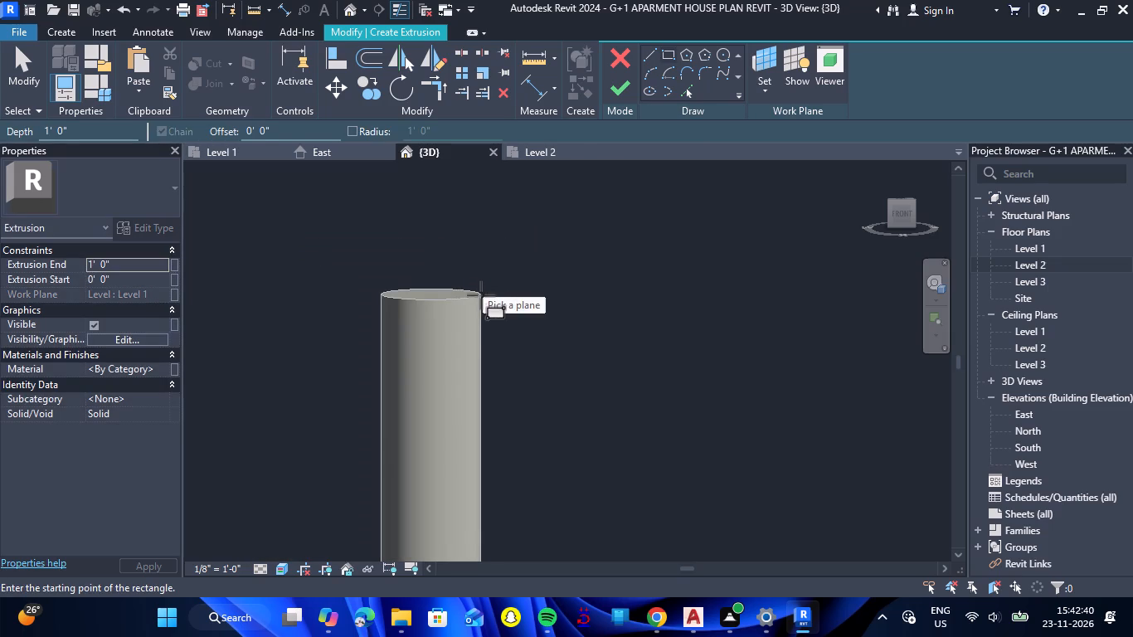
left_click(481, 295)
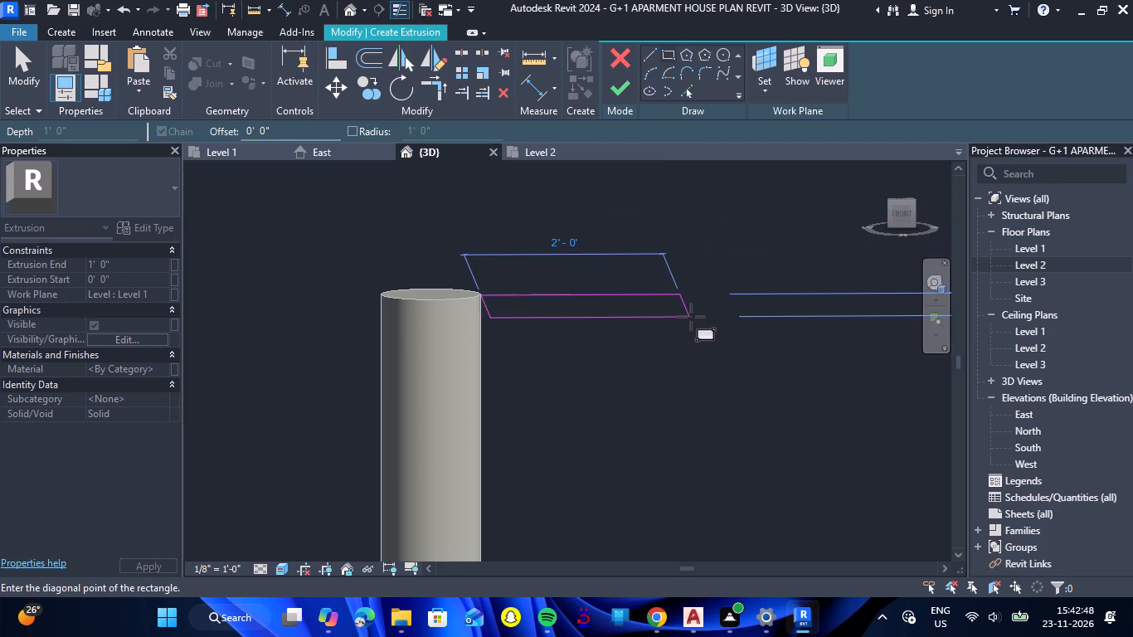
key("Escape")
With the 3D view facing Front, set the extrusion's work plane by picking the edge-on wall at the house's corner below Level 3.
left_click(903, 218)
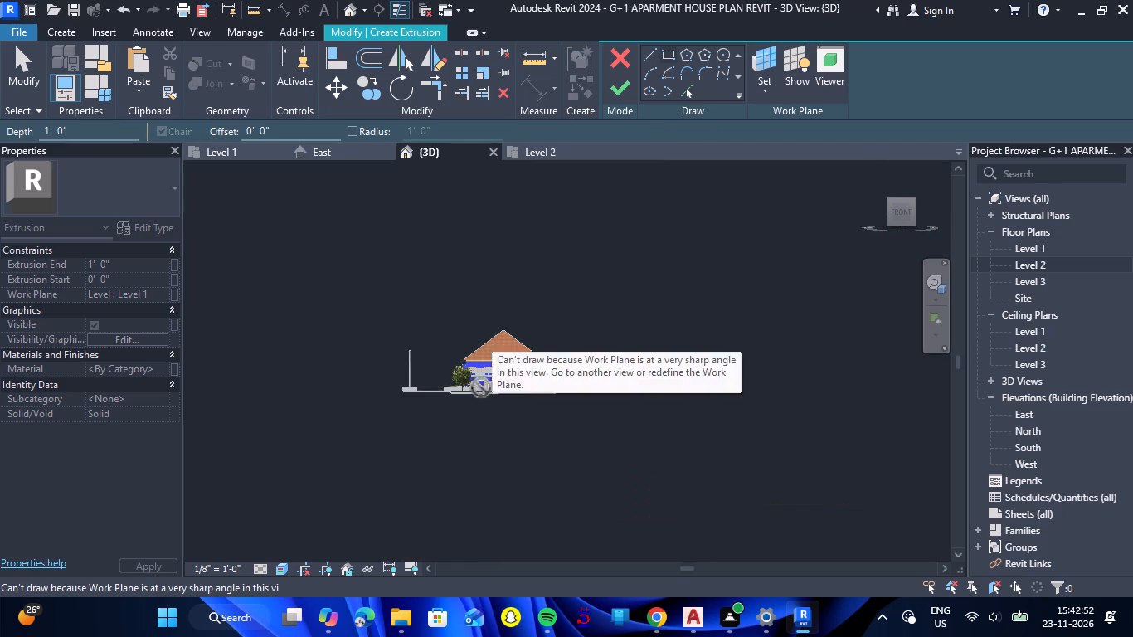
key("Escape")
scroll(409, 352, "up", 16)
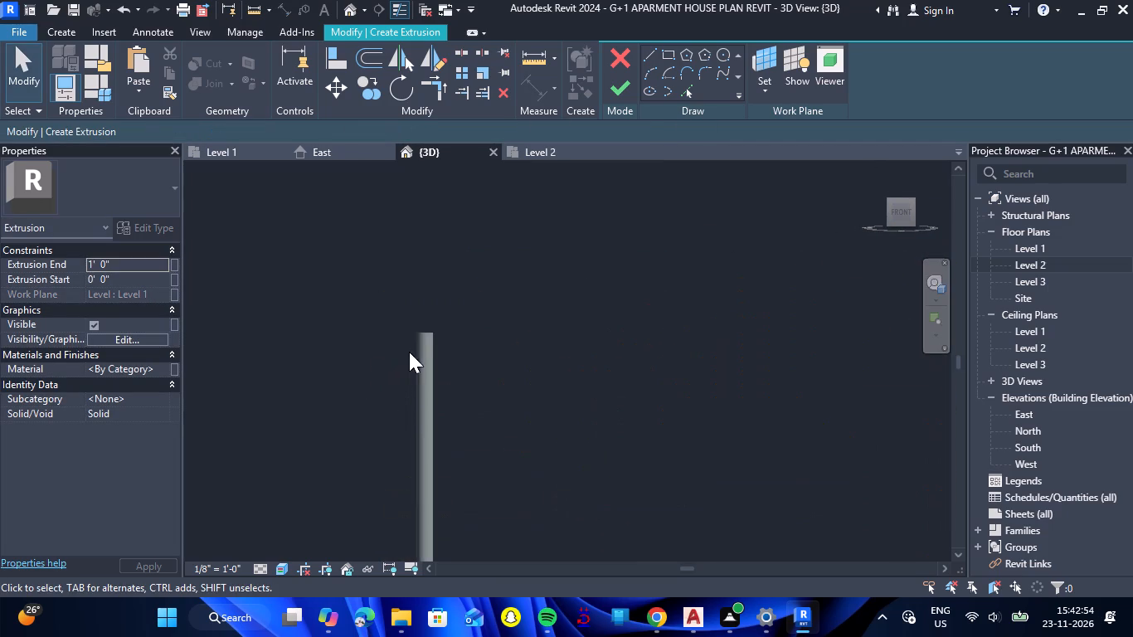
scroll(431, 327, "up", 7)
scroll(355, 368, "up", 8)
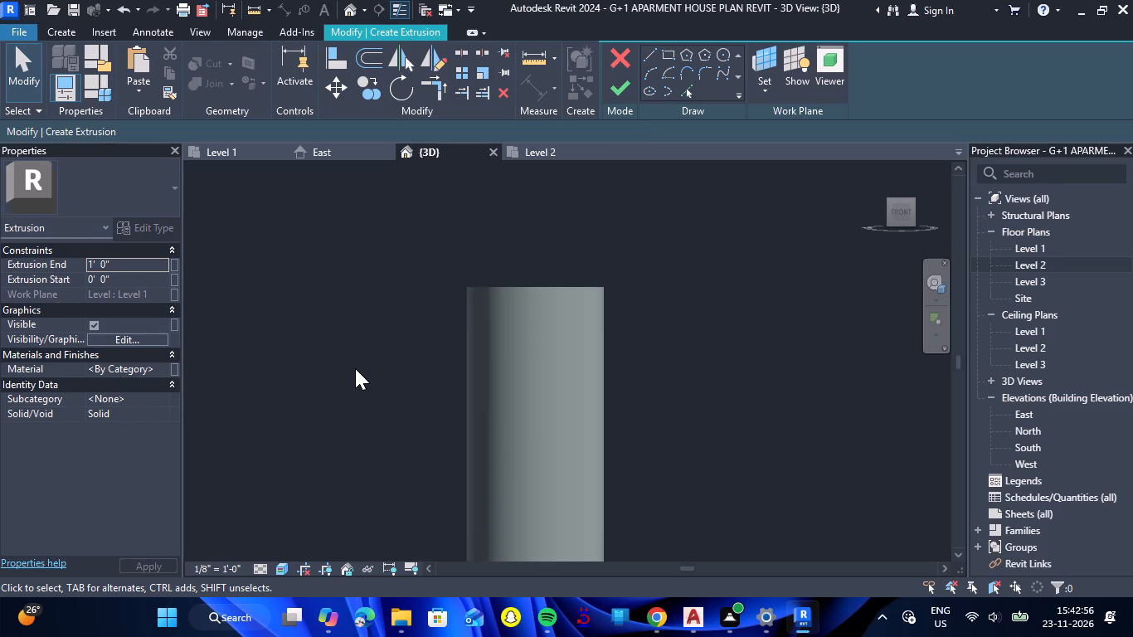
scroll(355, 369, "down", 12)
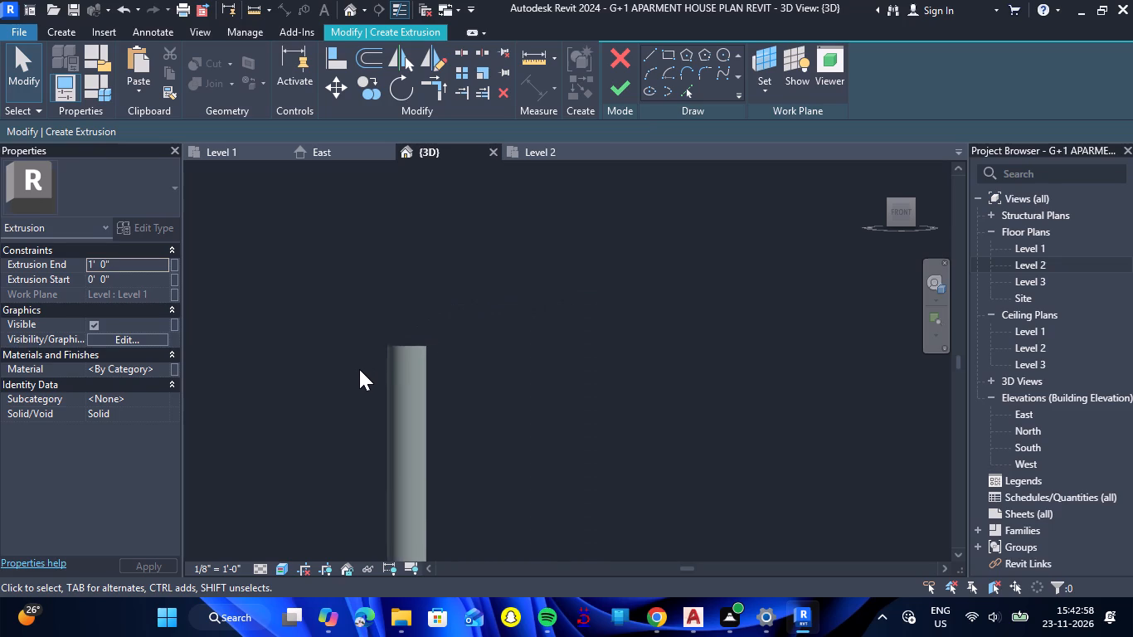
scroll(359, 369, "down", 11)
scroll(597, 426, "up", 9)
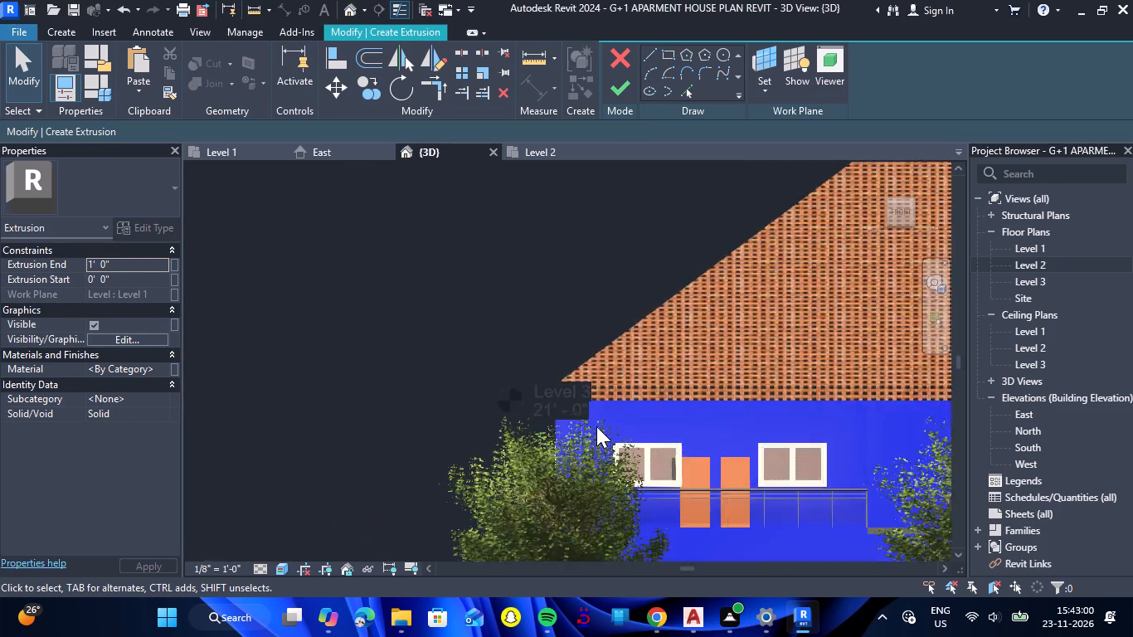
scroll(596, 426, "up", 6)
left_click(765, 89)
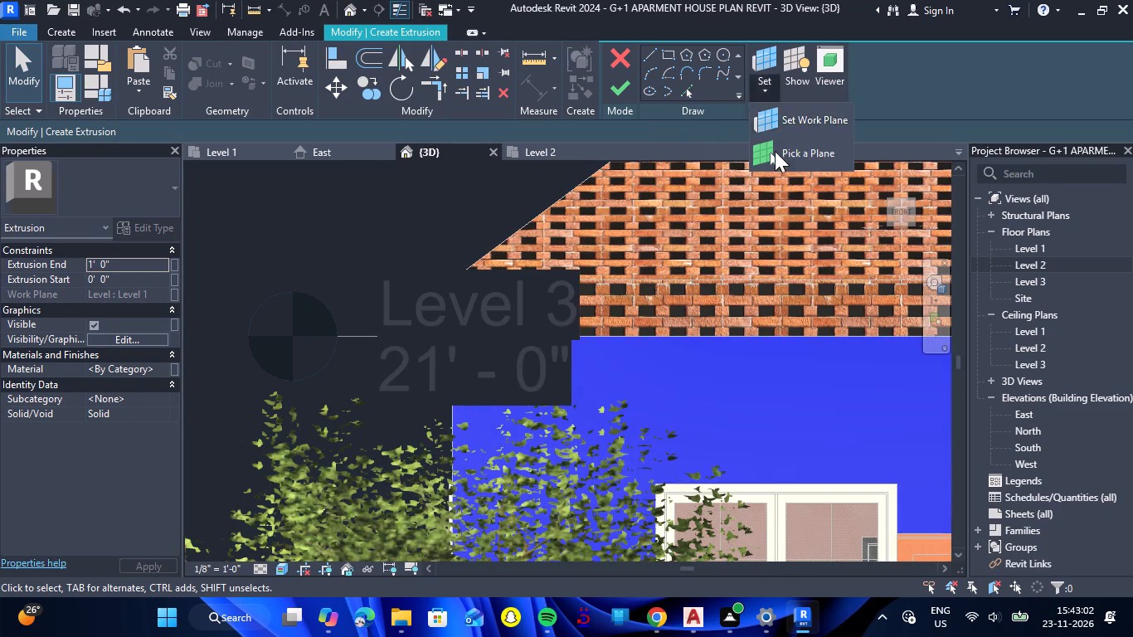
left_click(783, 152)
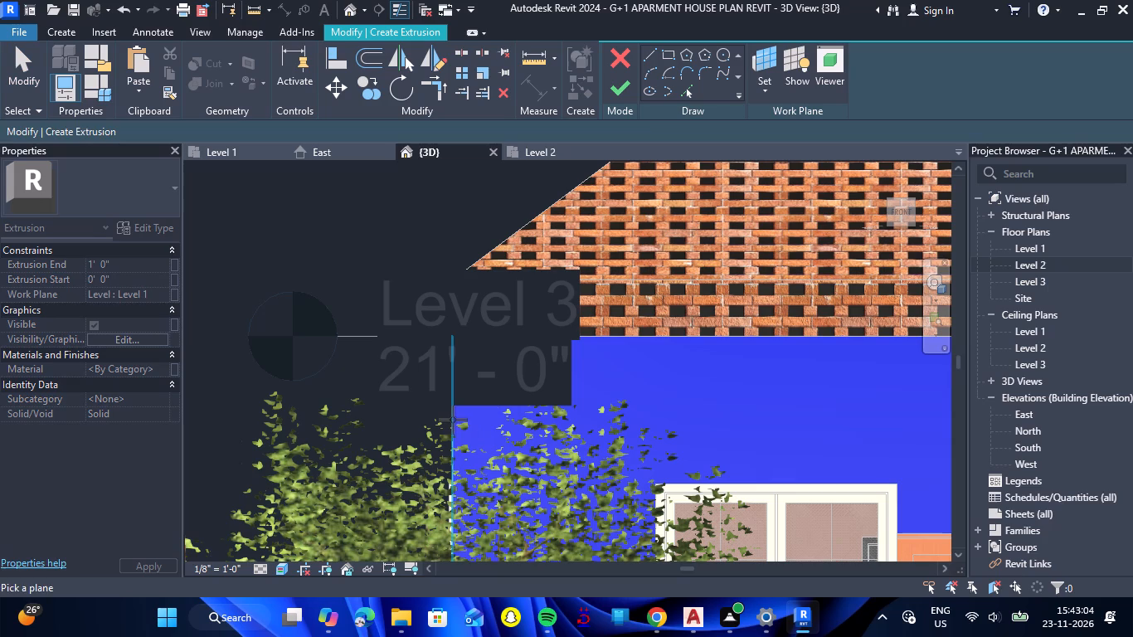
left_click(453, 420)
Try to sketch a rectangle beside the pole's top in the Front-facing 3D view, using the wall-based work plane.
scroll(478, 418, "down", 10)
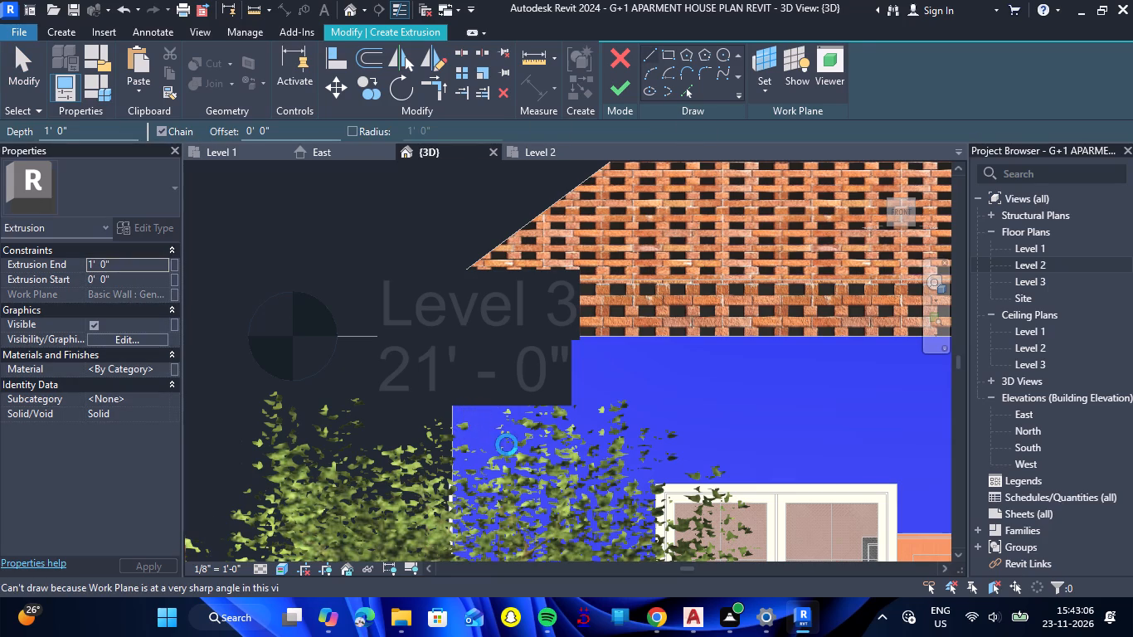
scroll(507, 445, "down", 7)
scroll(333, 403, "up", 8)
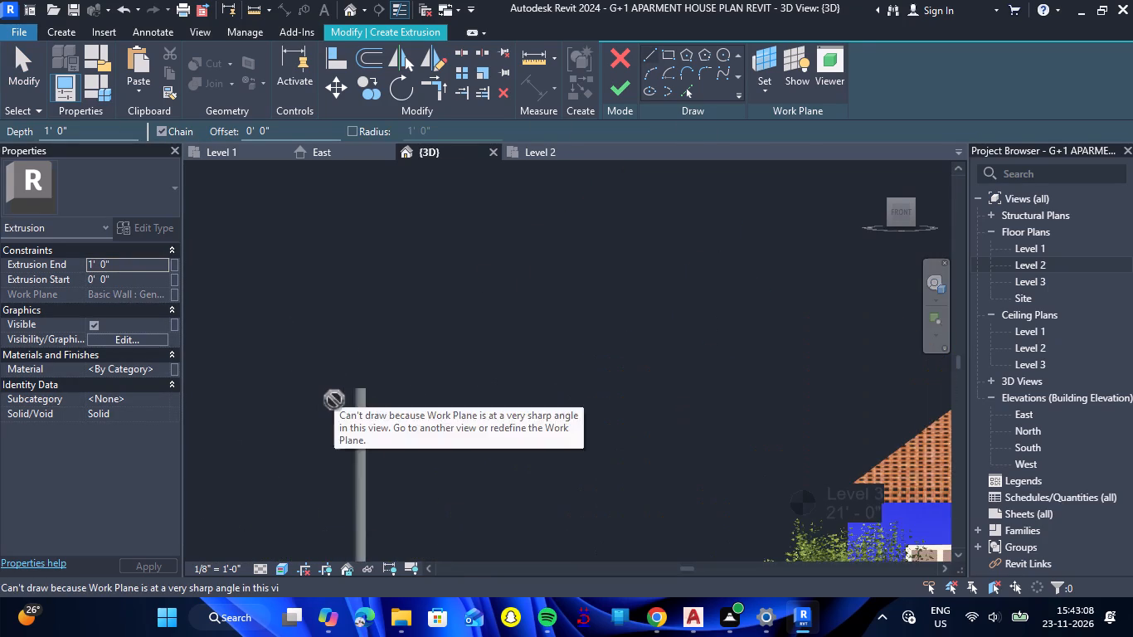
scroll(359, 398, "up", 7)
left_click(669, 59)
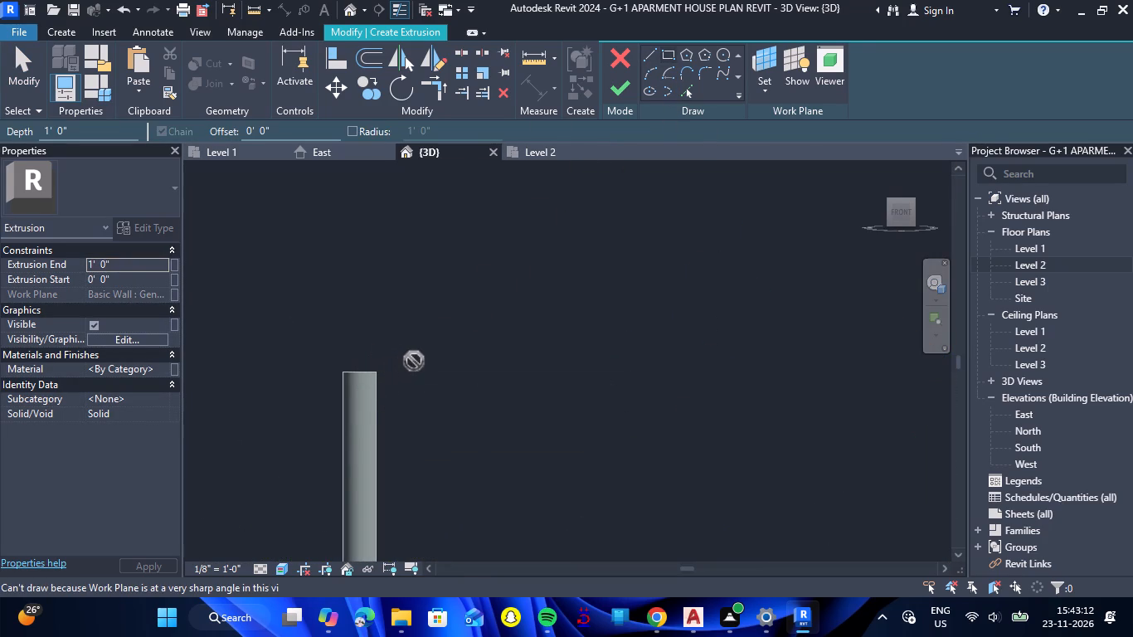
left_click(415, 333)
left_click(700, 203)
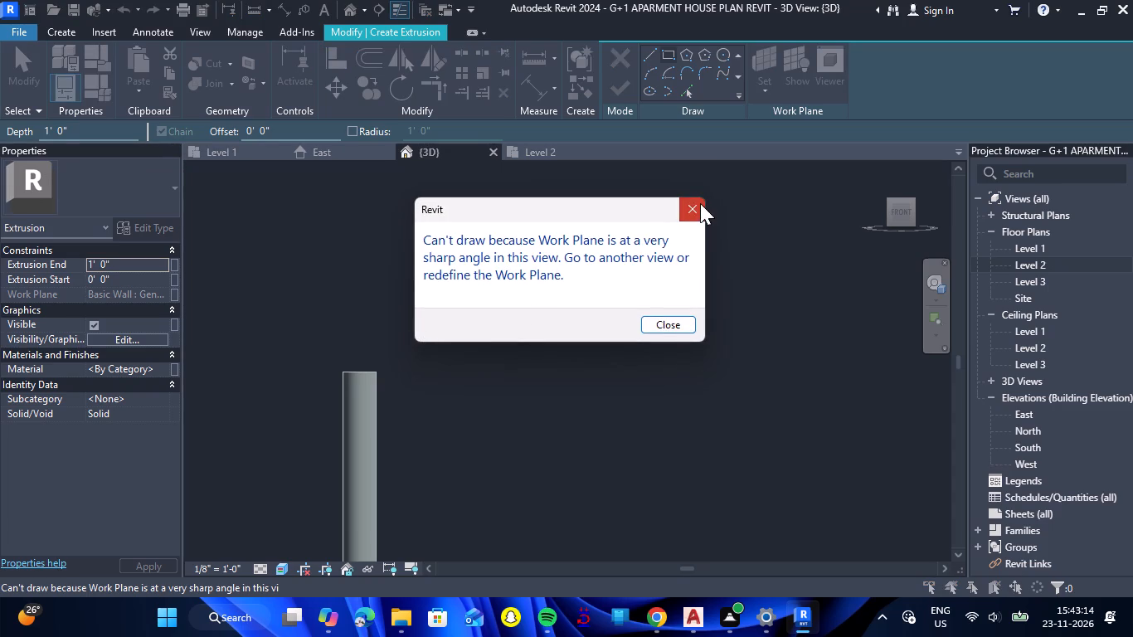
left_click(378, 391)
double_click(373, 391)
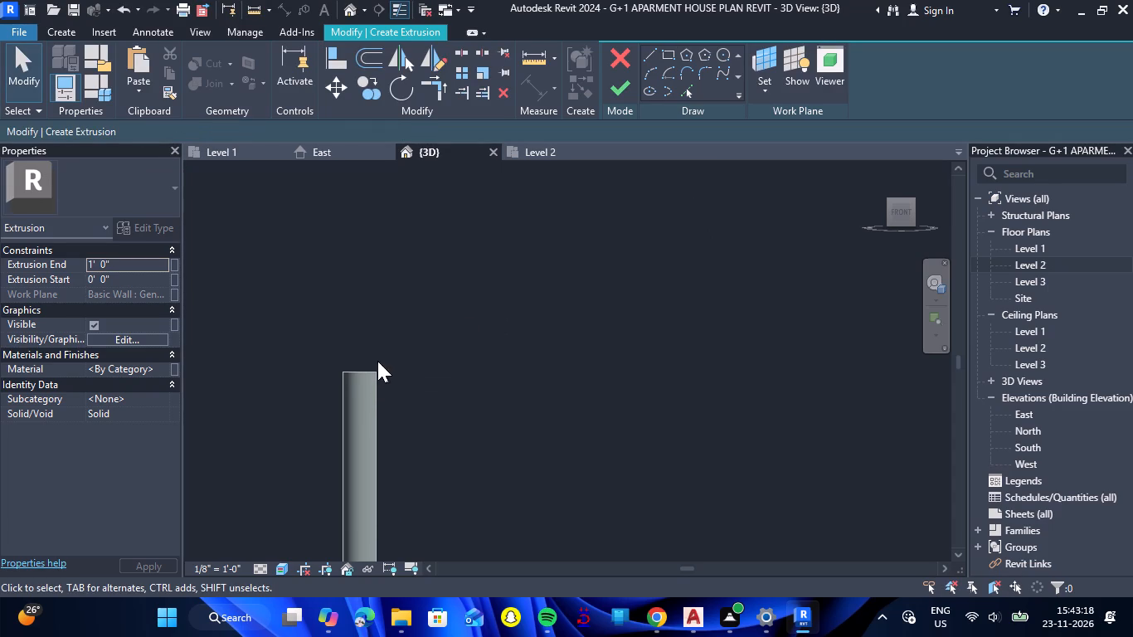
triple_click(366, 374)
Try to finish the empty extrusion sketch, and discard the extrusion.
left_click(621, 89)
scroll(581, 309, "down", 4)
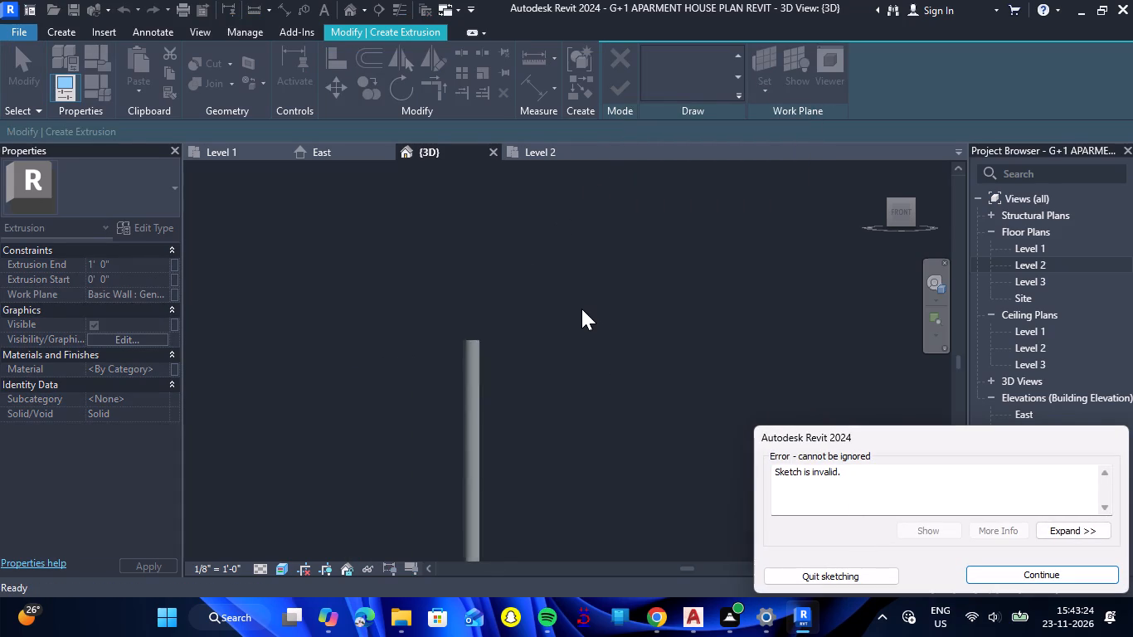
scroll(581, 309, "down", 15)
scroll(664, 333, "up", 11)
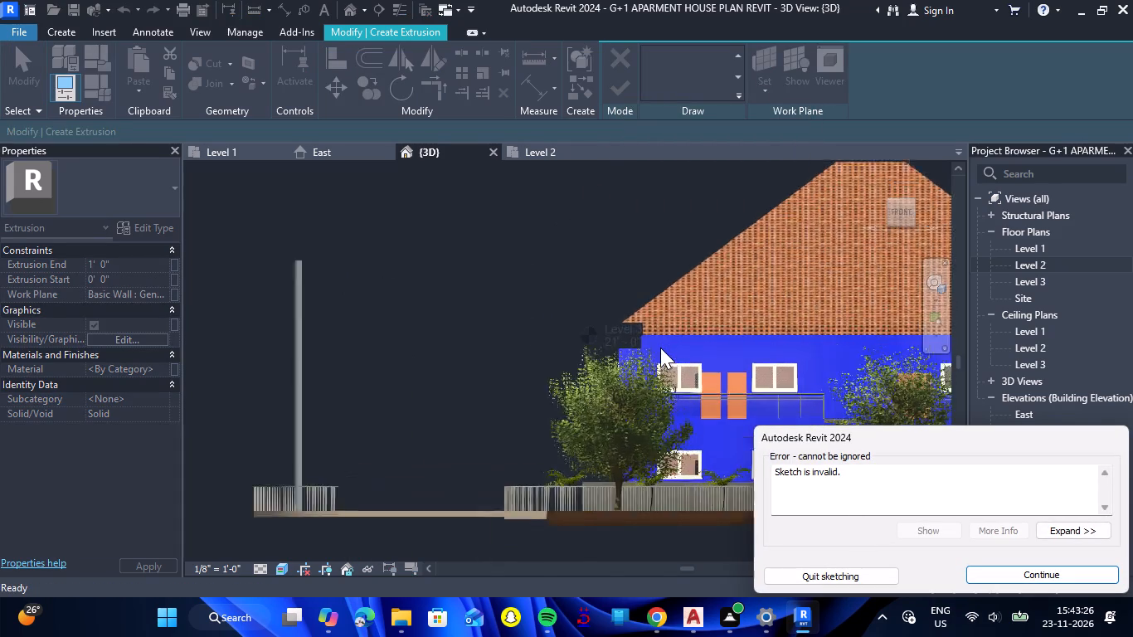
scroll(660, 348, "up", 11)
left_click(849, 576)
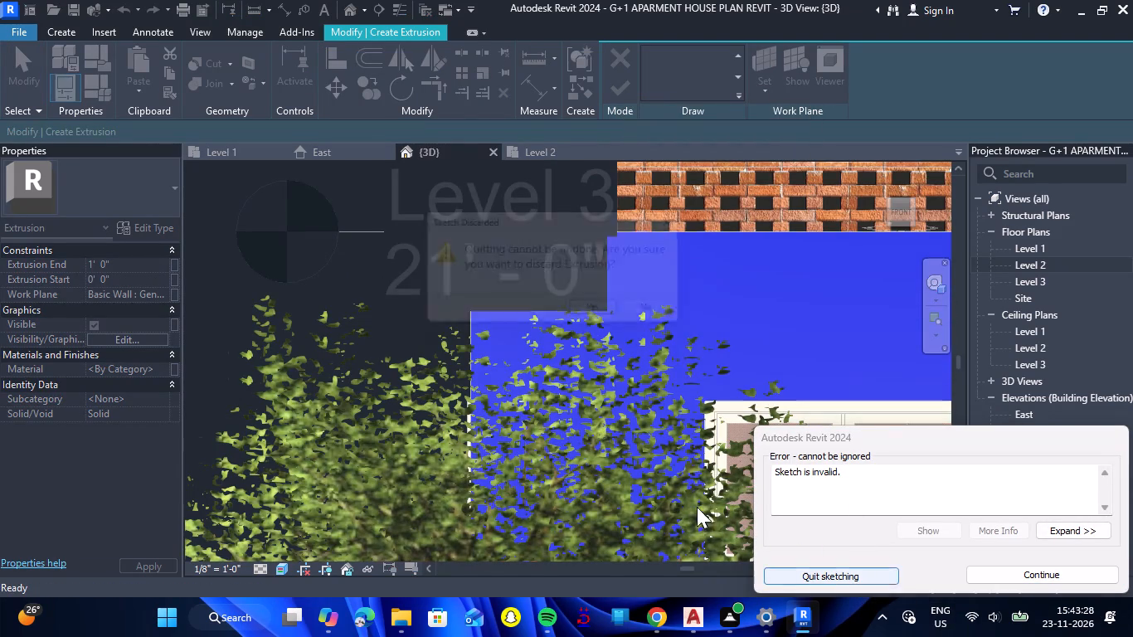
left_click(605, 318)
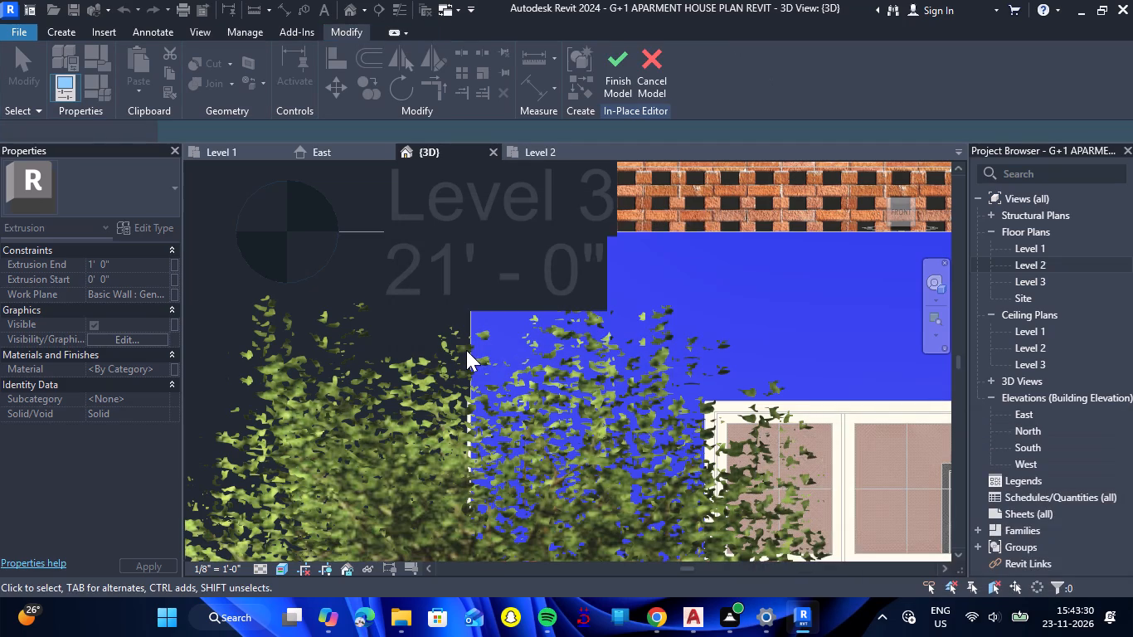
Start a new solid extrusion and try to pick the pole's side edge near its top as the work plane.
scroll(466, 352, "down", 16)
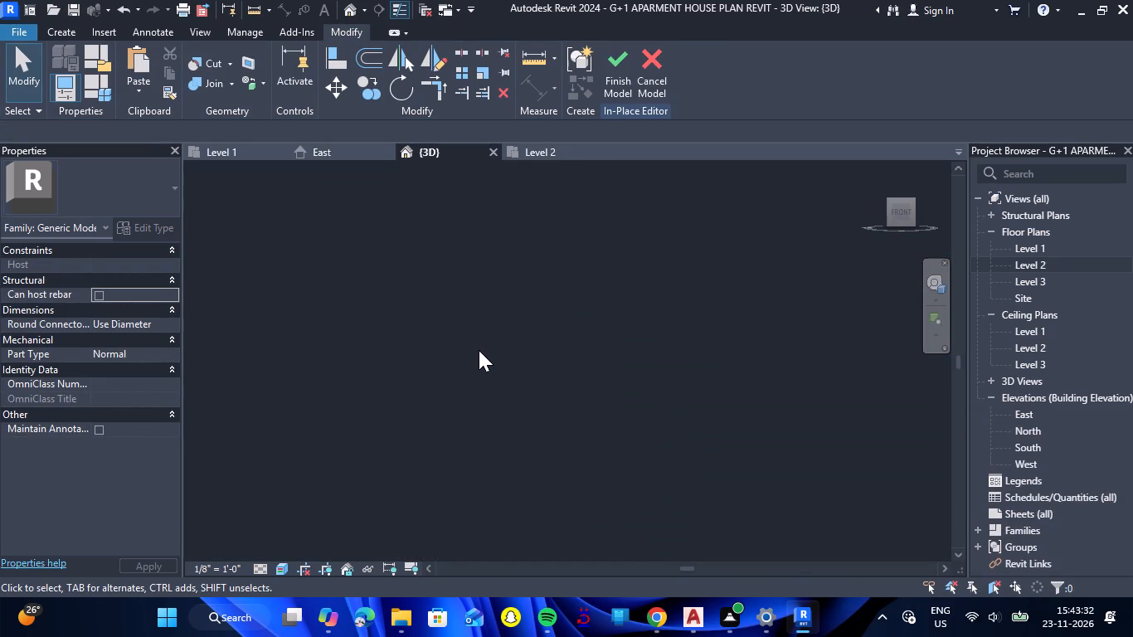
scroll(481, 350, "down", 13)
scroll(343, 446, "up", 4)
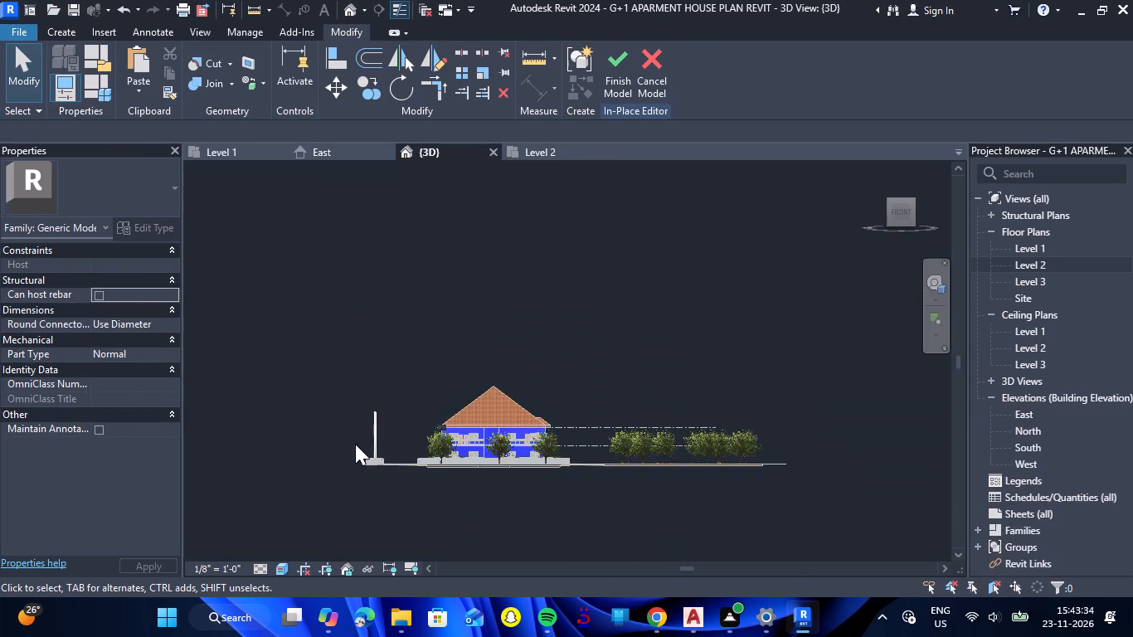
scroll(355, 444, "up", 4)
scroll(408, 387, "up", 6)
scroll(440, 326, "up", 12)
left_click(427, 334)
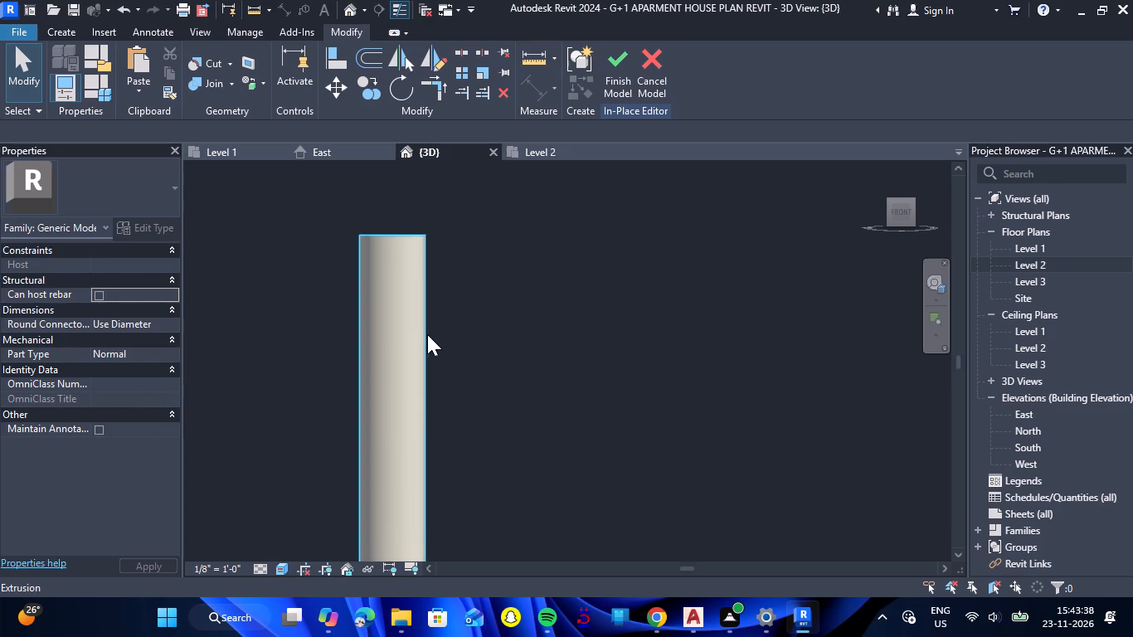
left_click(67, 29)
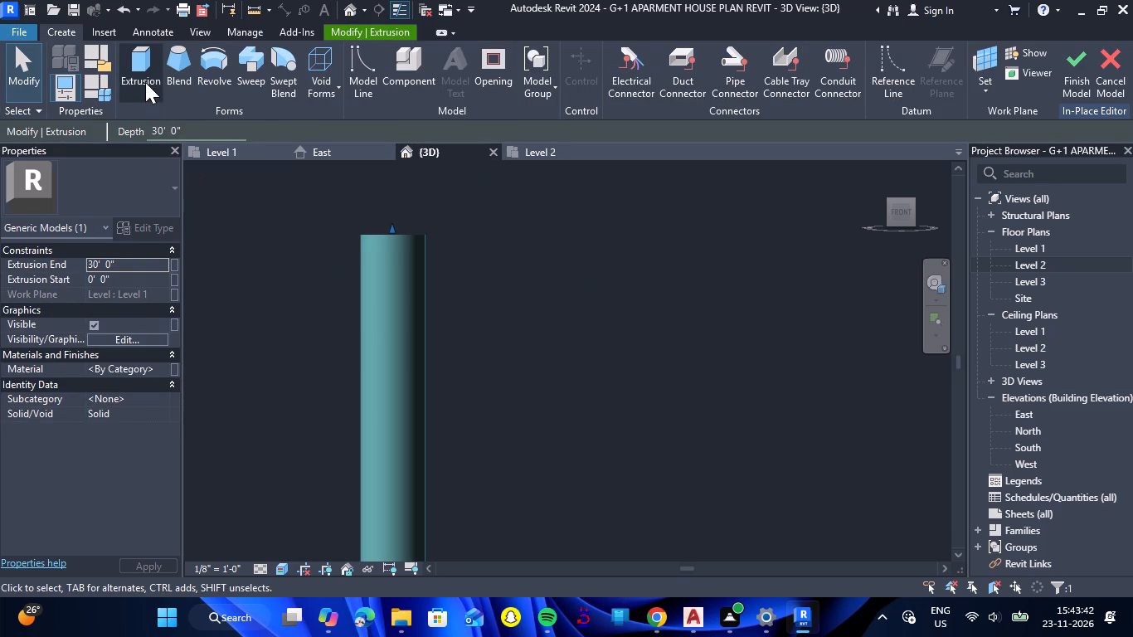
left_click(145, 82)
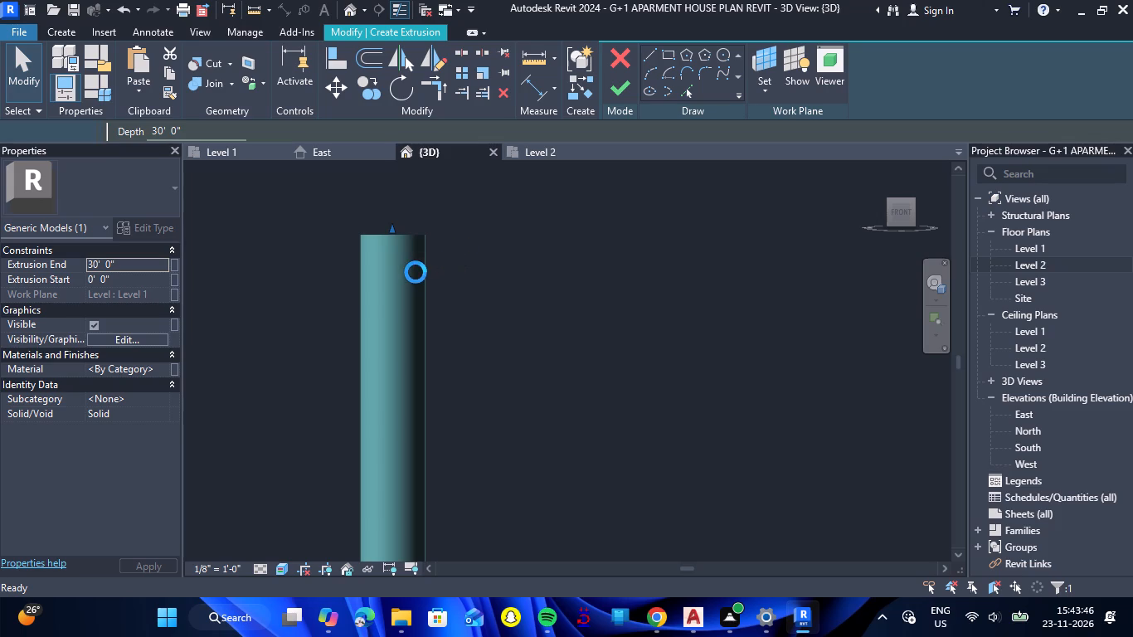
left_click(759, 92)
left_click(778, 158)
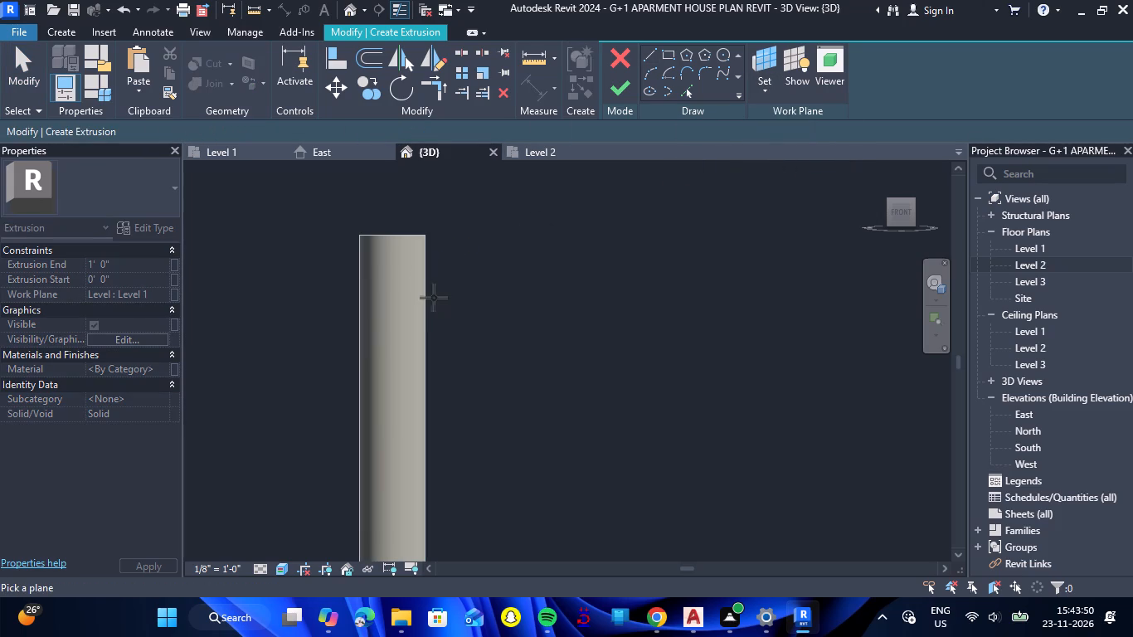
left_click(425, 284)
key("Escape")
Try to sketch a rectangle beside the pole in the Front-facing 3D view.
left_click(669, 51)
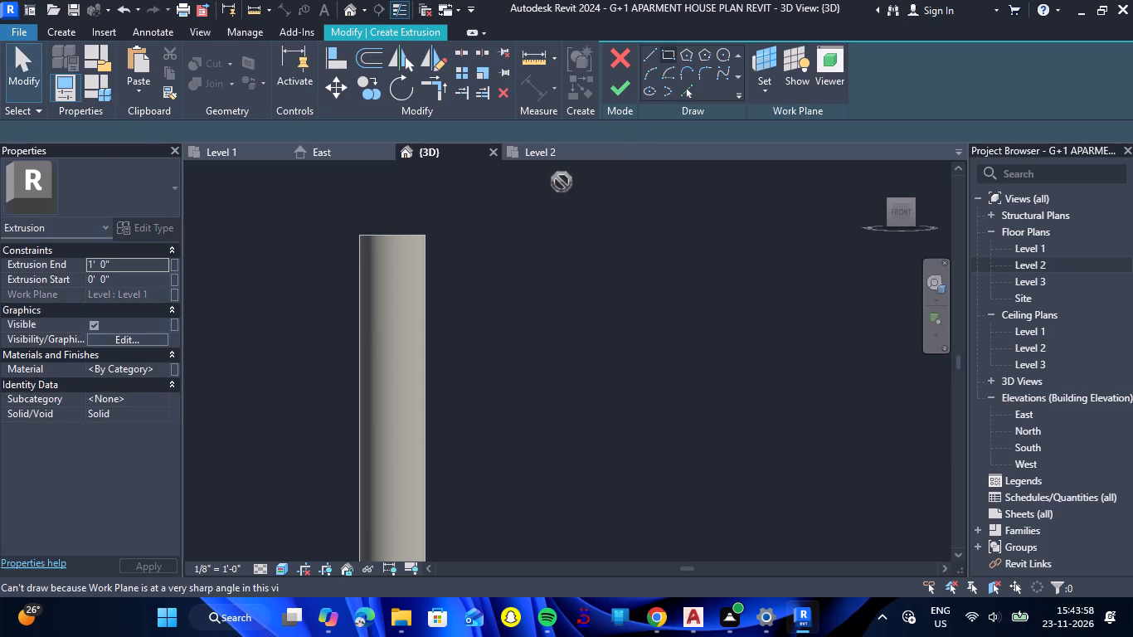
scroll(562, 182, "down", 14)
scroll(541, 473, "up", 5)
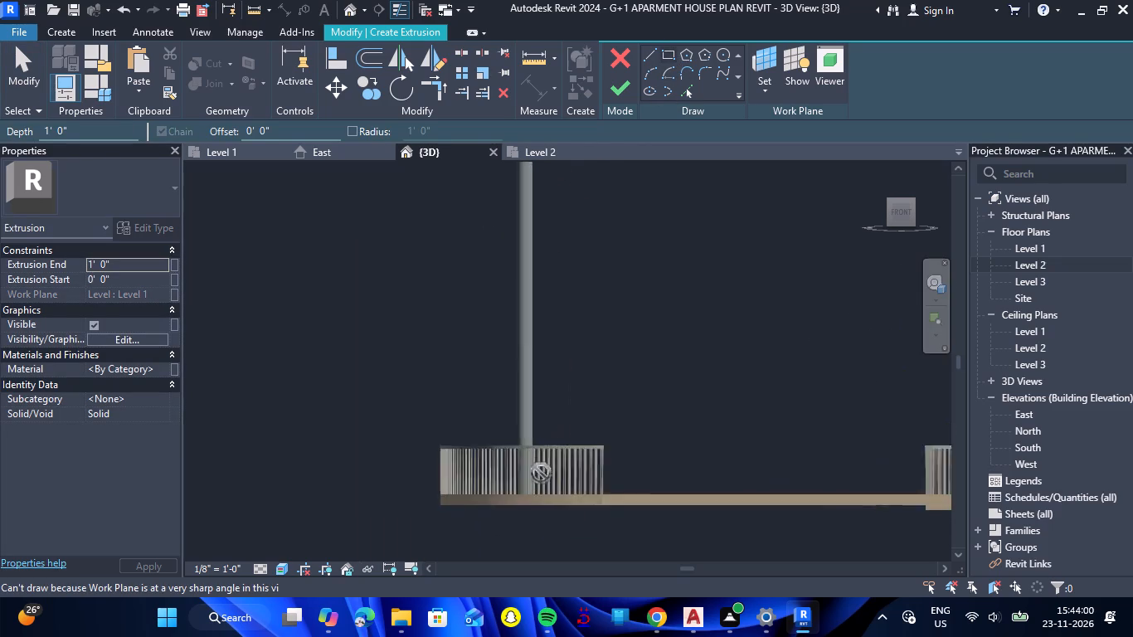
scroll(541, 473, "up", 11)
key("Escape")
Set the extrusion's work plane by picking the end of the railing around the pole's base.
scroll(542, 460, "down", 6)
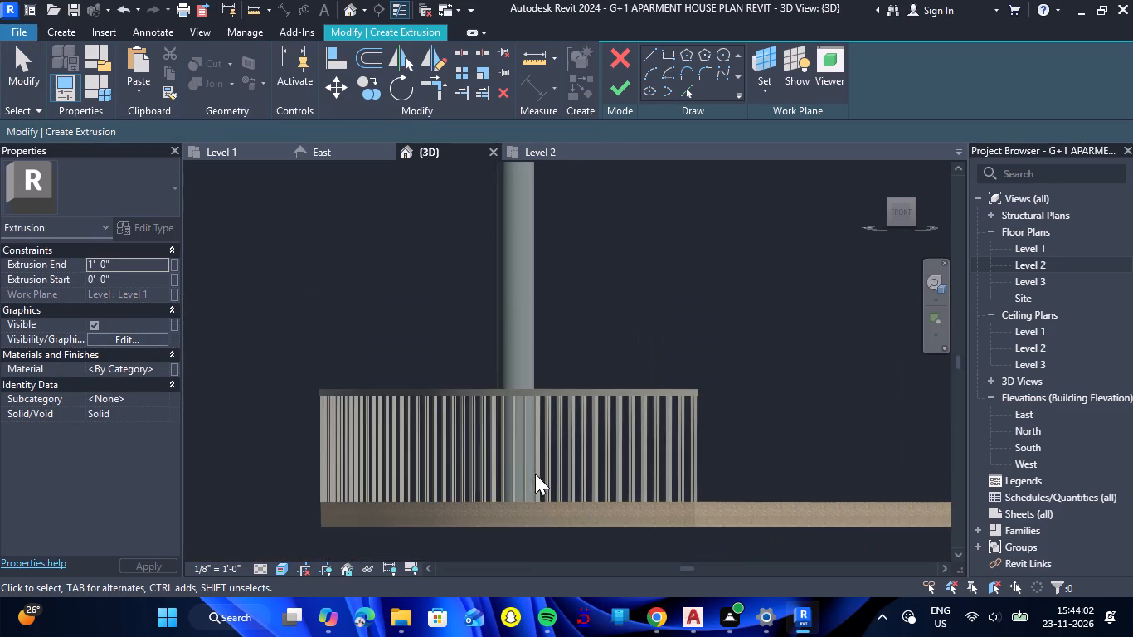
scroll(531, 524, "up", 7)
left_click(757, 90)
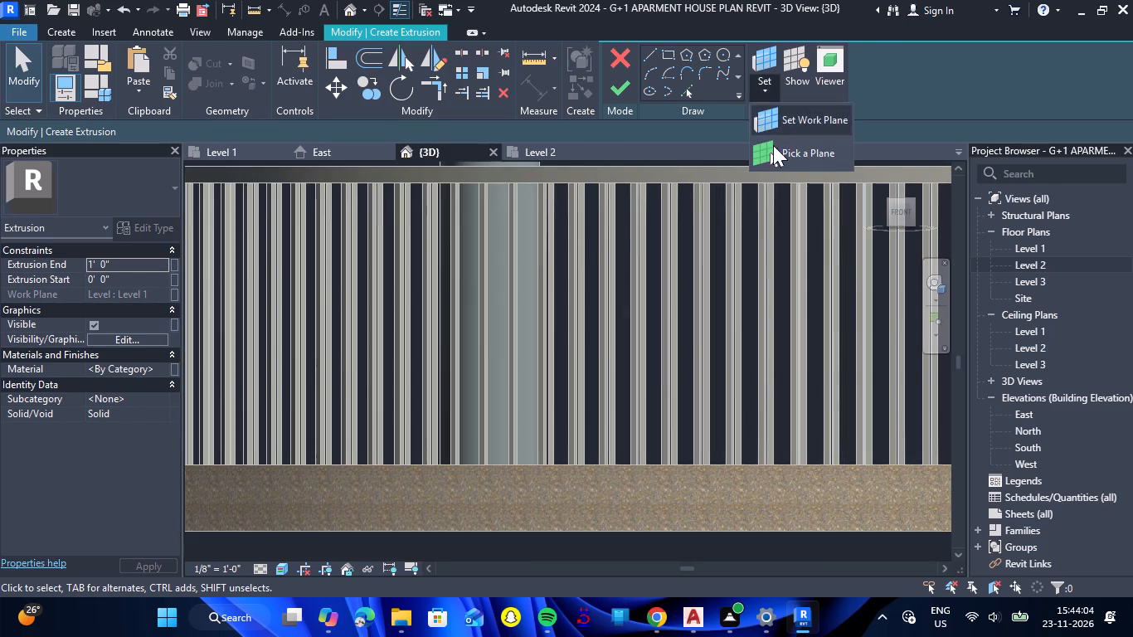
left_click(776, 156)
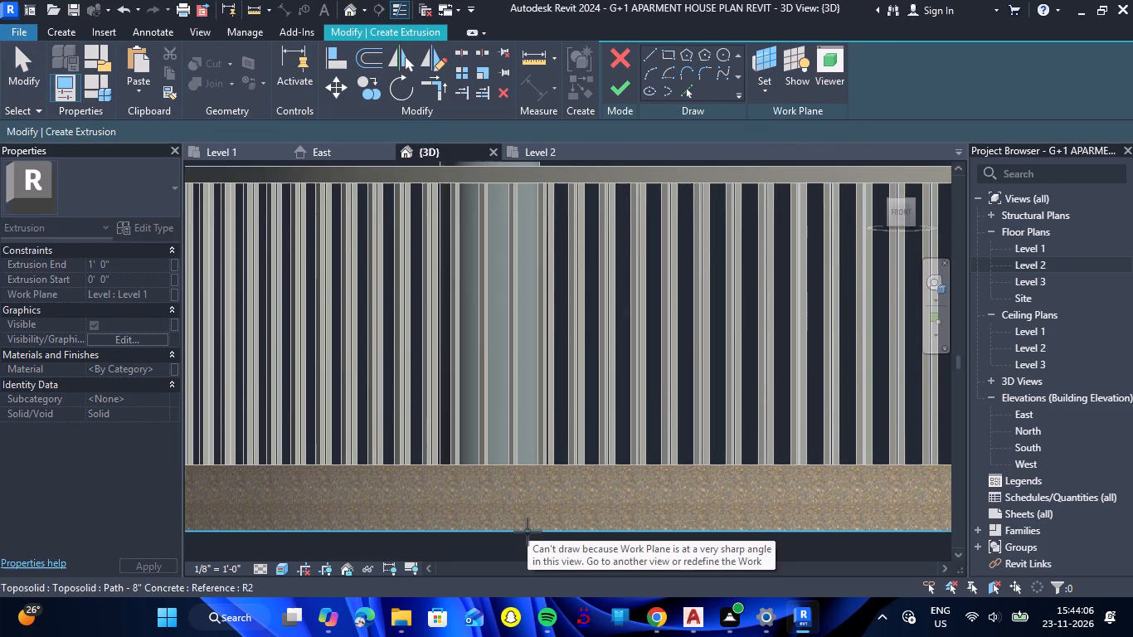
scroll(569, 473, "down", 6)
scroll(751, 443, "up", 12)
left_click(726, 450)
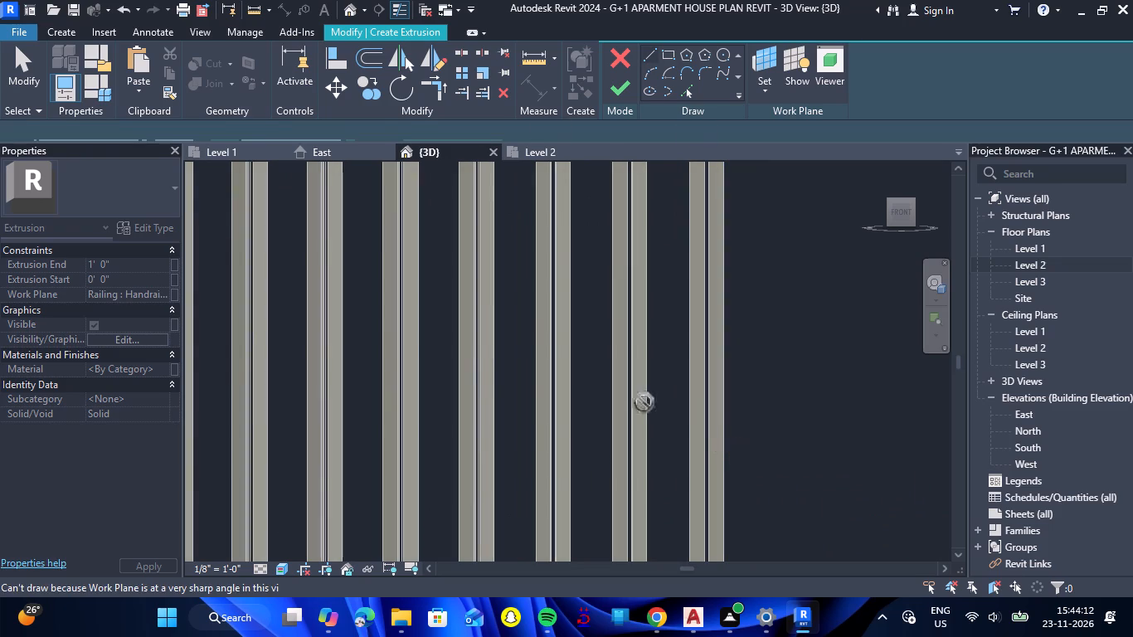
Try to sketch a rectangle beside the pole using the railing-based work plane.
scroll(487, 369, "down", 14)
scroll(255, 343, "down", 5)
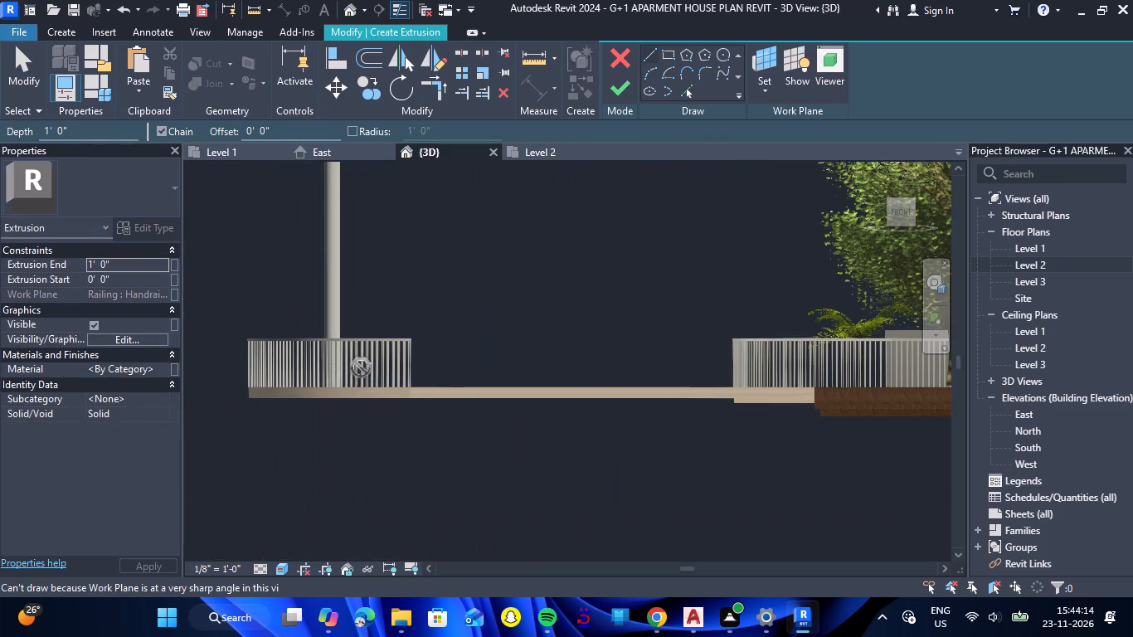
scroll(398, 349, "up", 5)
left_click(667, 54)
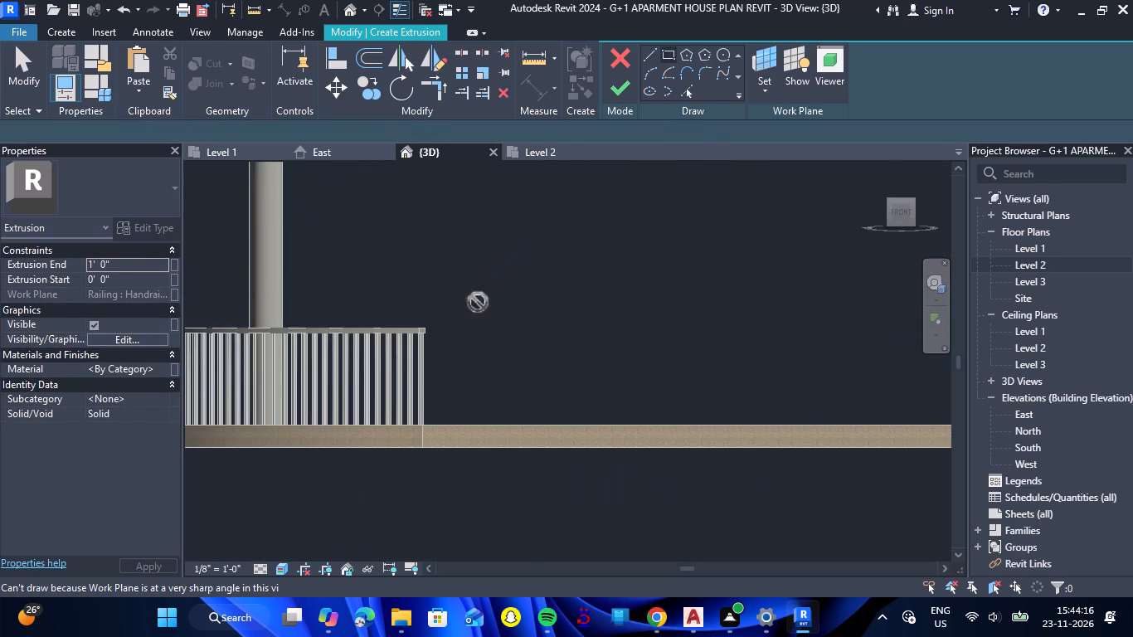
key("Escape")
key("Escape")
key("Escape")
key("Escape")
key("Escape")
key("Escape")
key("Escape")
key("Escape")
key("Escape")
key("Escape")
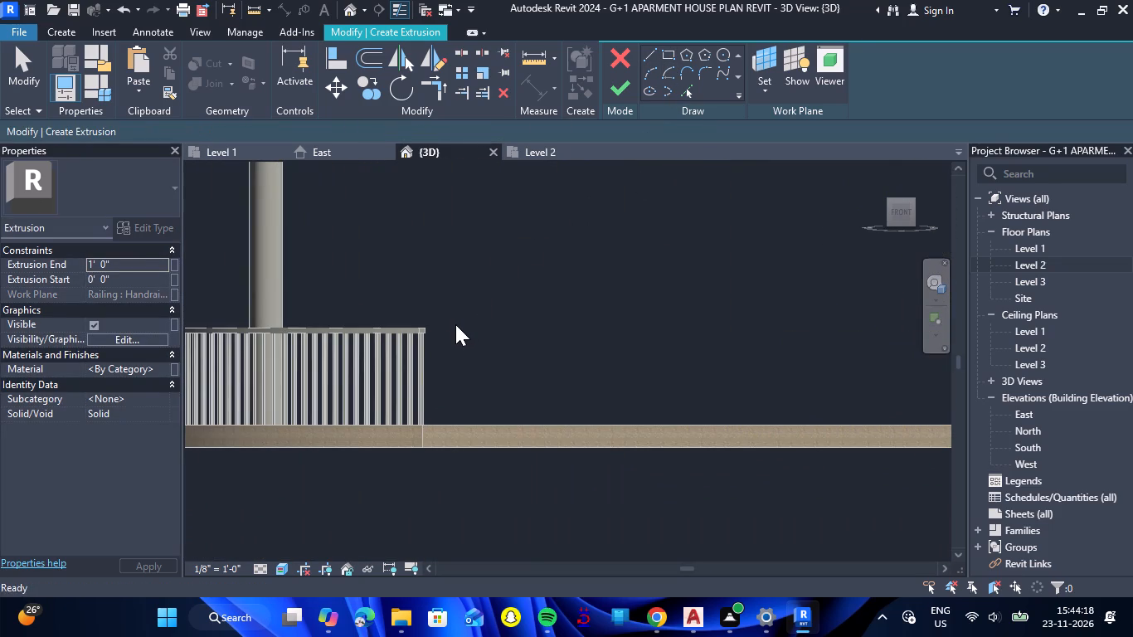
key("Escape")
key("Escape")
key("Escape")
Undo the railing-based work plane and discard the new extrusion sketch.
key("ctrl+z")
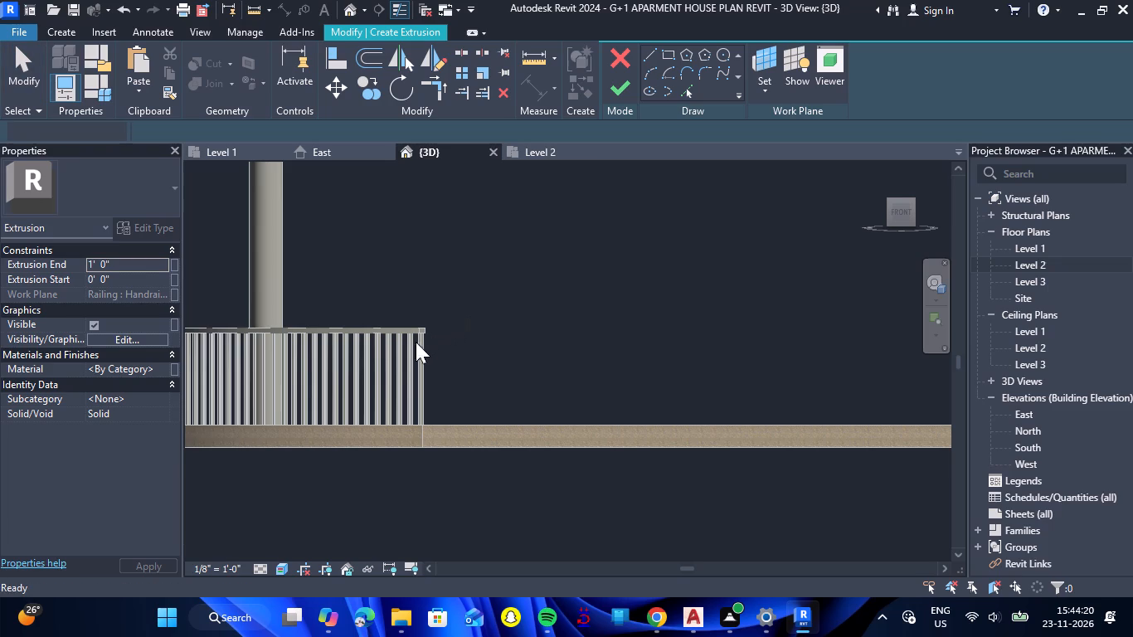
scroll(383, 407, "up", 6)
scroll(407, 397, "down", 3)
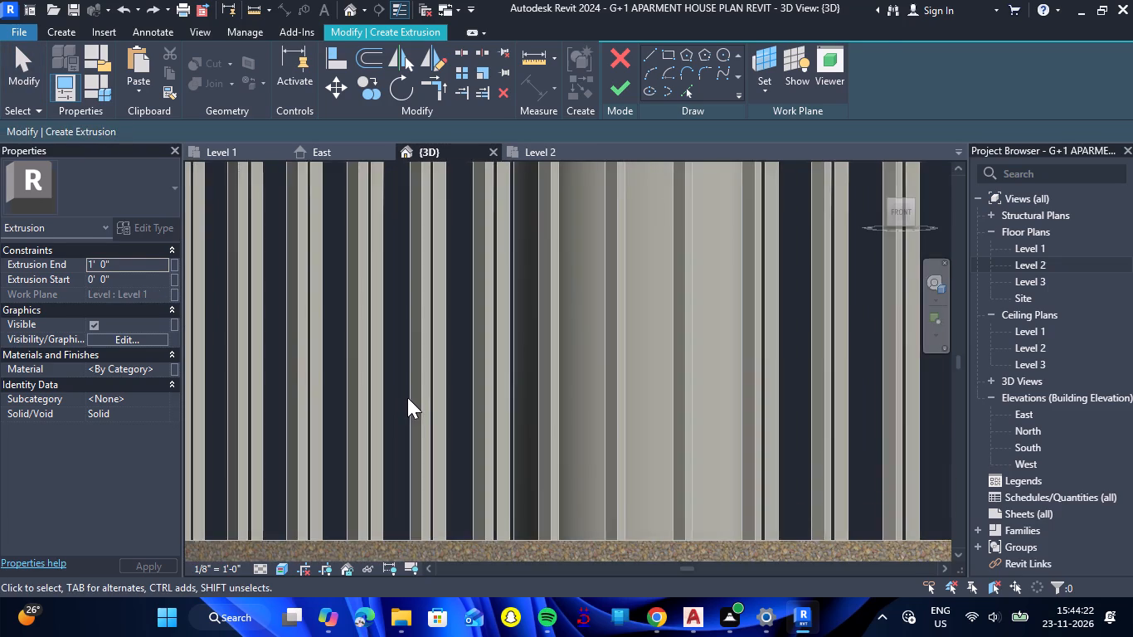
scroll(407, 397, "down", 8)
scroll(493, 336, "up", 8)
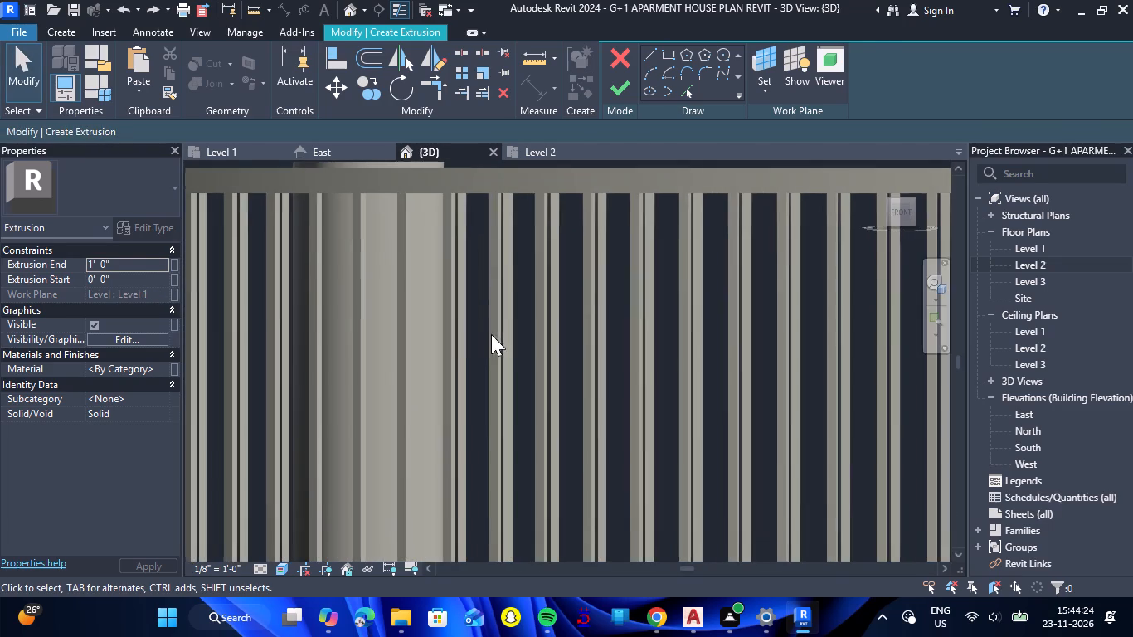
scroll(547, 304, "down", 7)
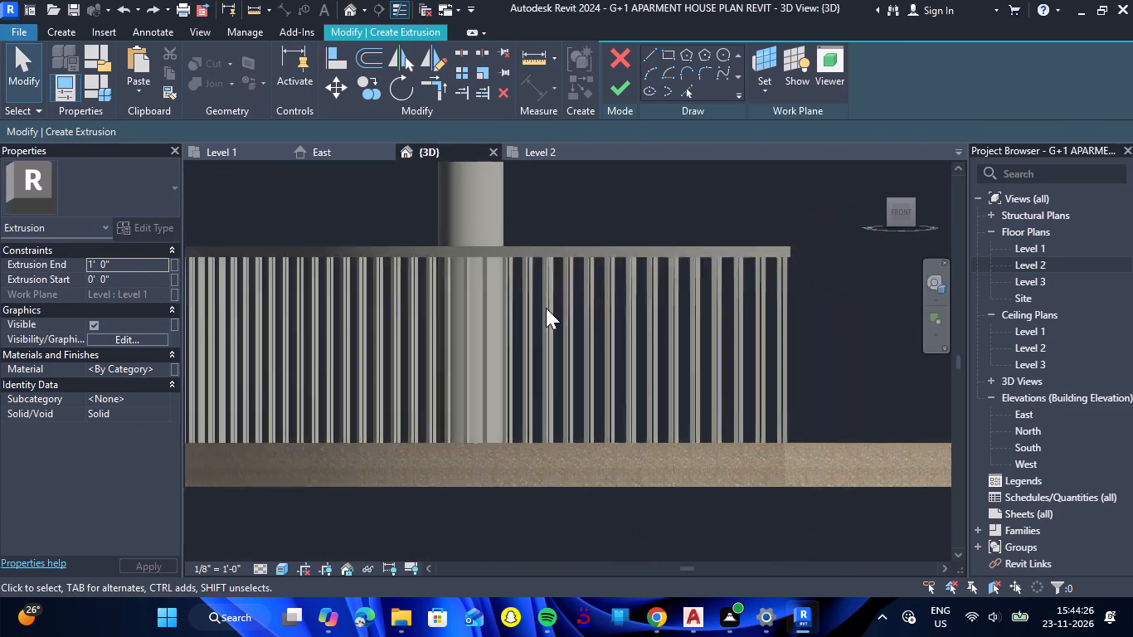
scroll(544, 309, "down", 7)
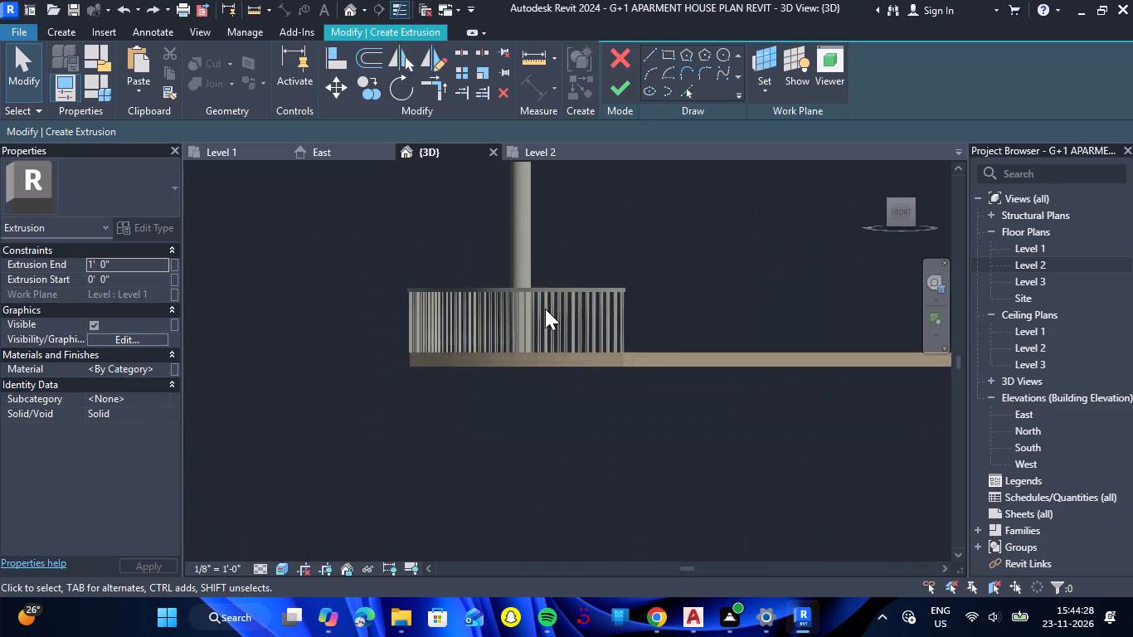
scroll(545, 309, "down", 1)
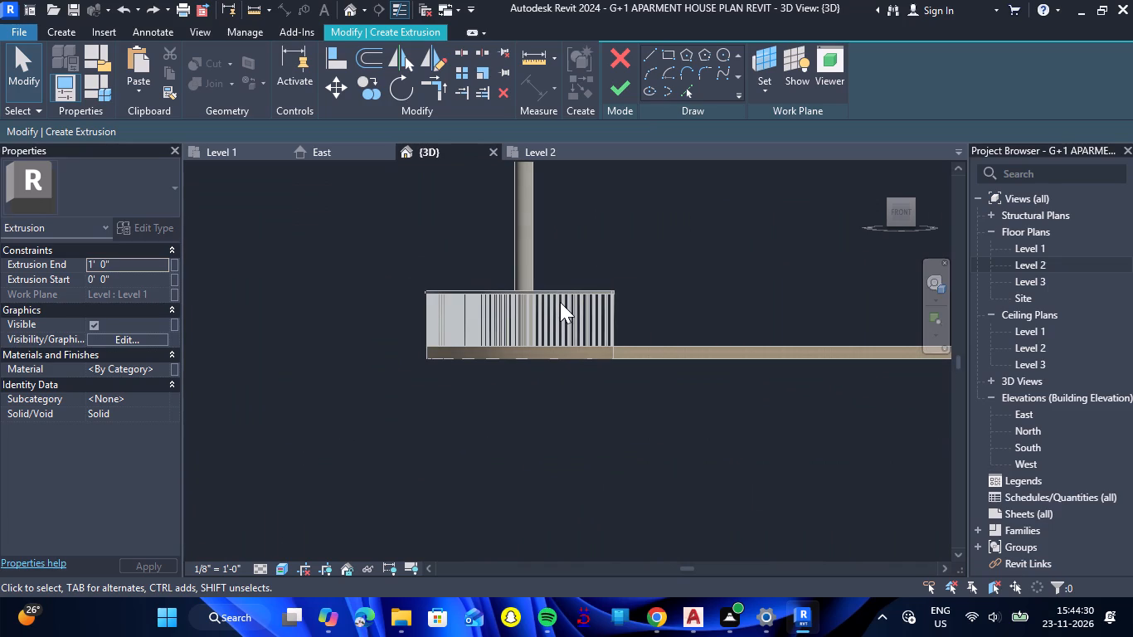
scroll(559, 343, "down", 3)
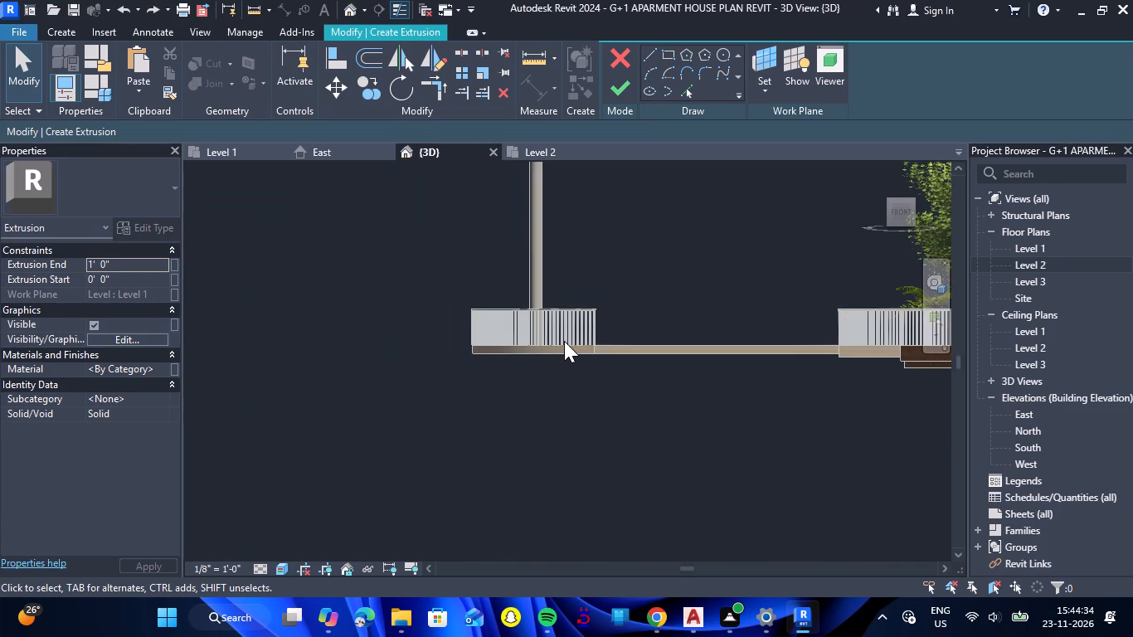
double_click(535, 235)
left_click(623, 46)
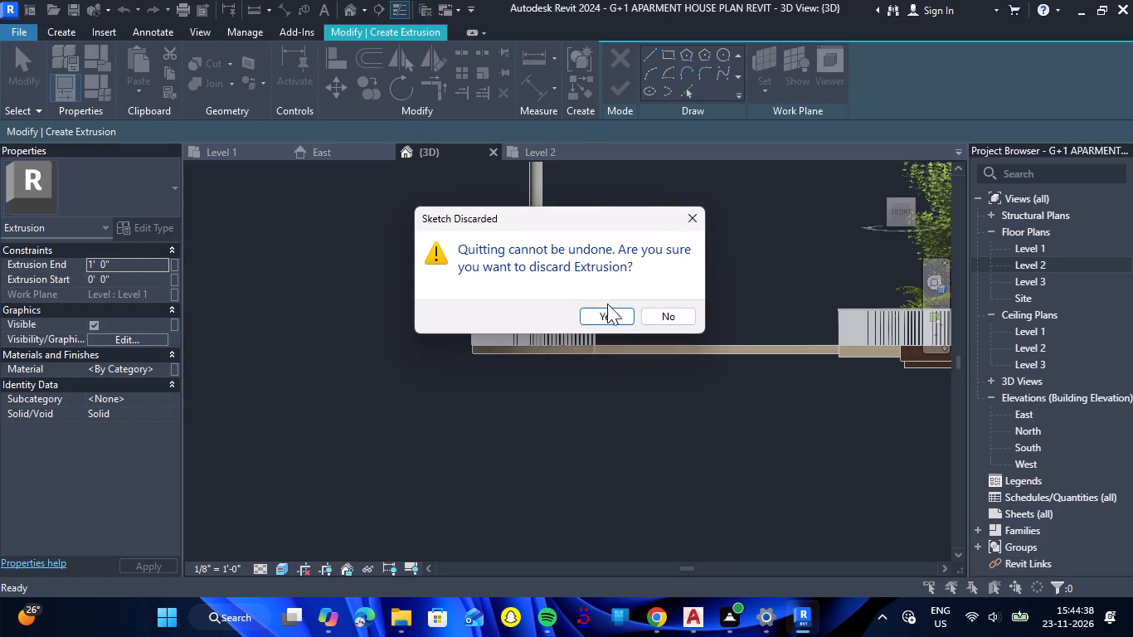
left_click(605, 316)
Edit the pole's extrusion in the Level 1 plan, sketch a 2'-0" by 0'-1" rectangle extending from the circle's right side, and try to finish.
double_click(414, 241)
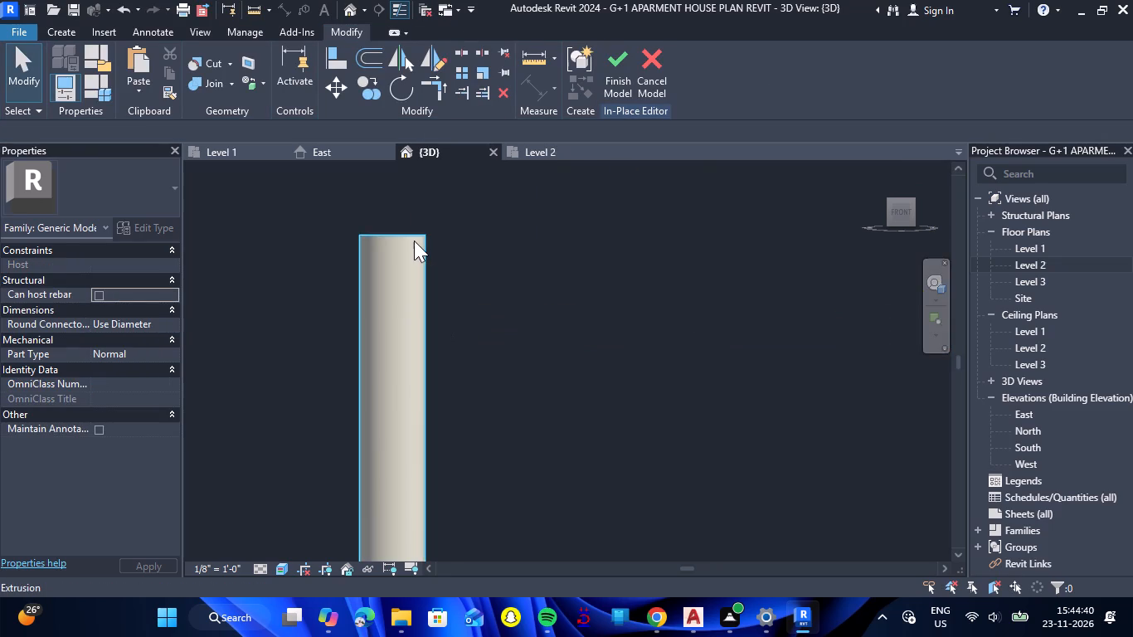
left_click(231, 146)
scroll(454, 401, "up", 5)
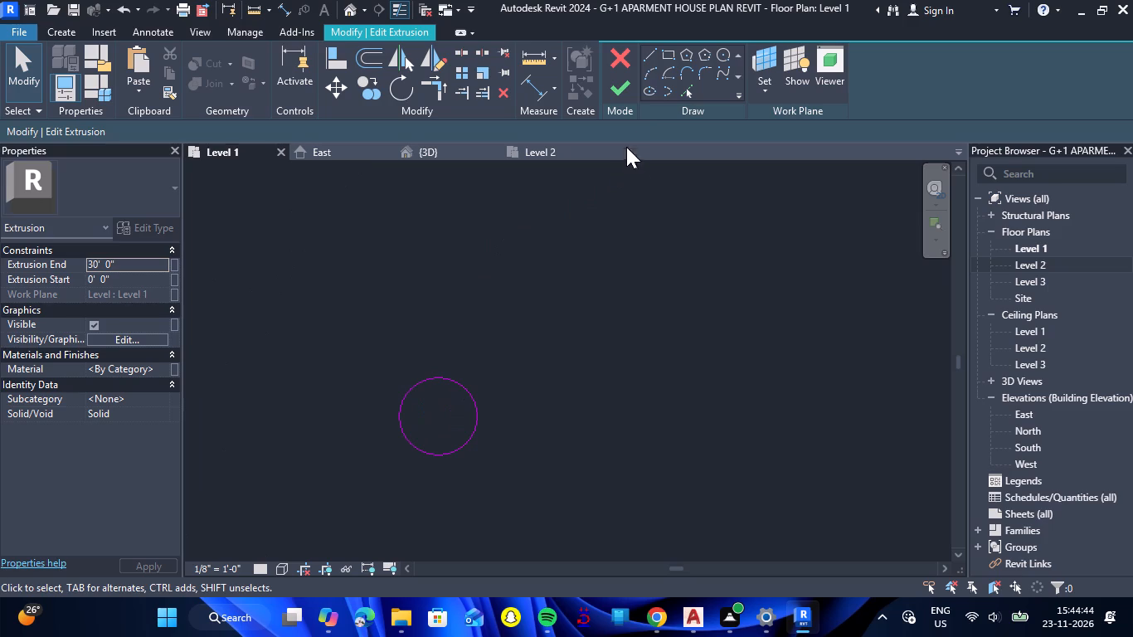
left_click(650, 55)
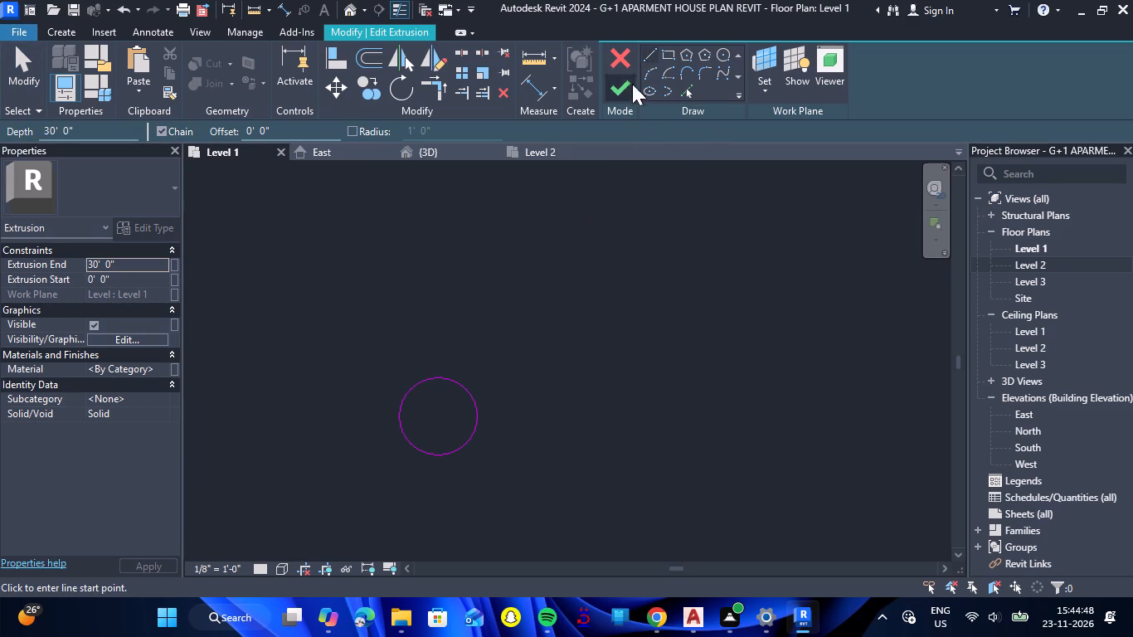
left_click(666, 56)
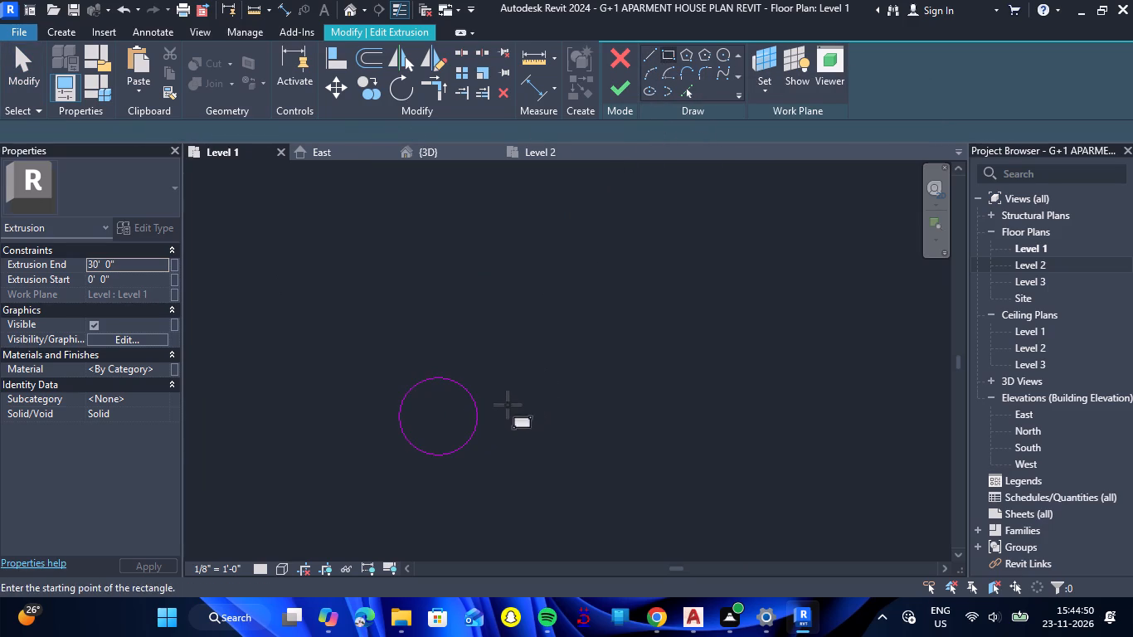
left_click(481, 415)
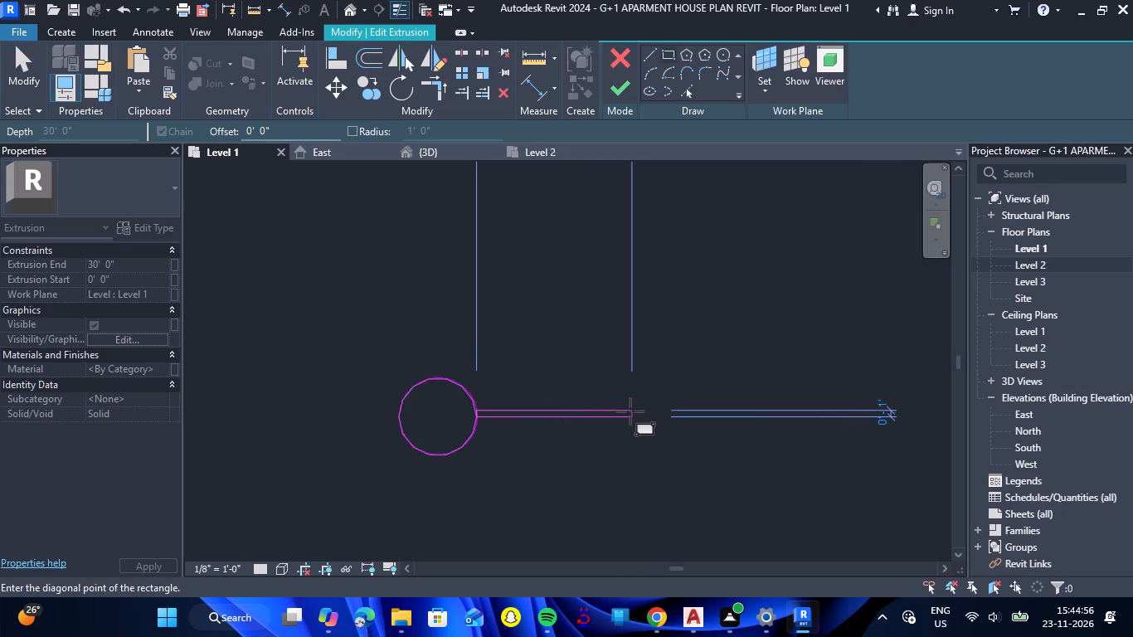
left_click(630, 411)
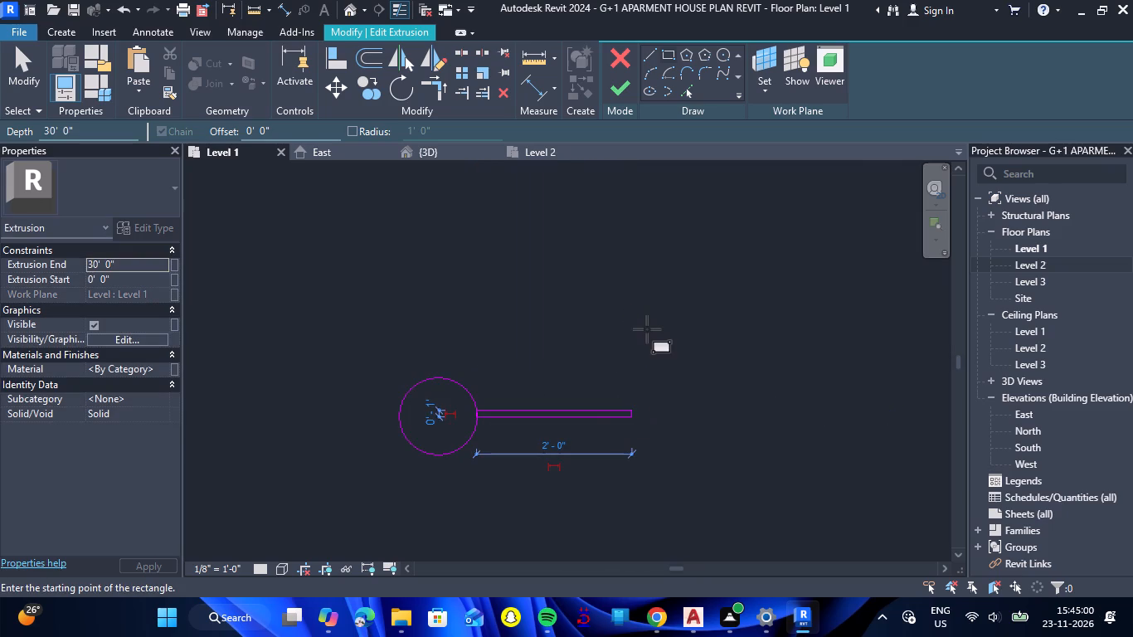
left_click(622, 91)
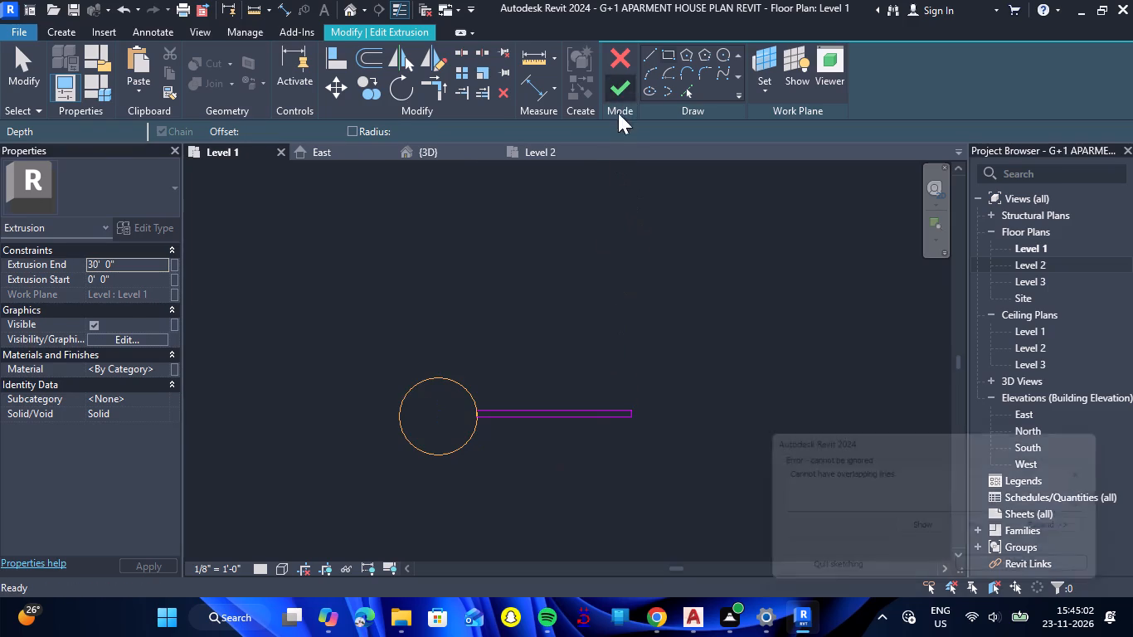
scroll(480, 411, "up", 6)
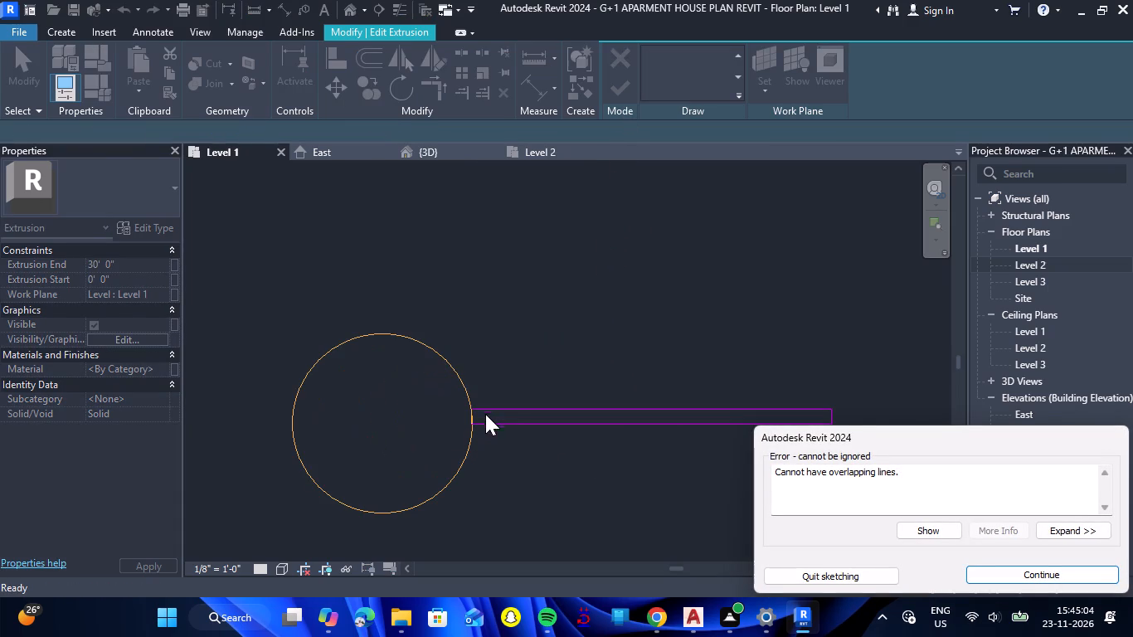
left_click(988, 574)
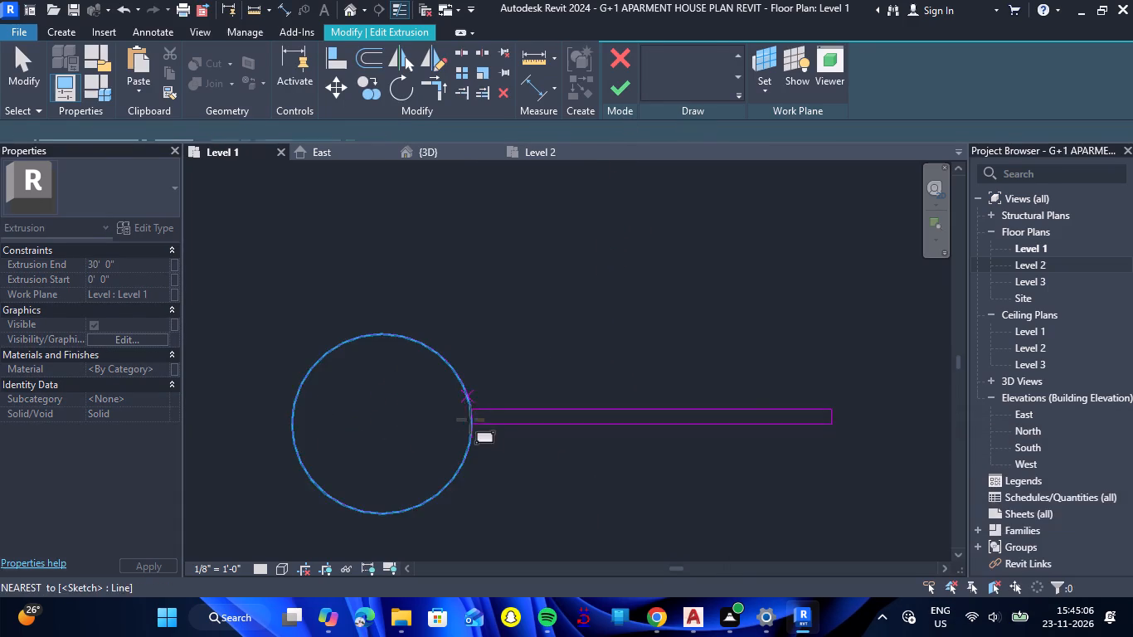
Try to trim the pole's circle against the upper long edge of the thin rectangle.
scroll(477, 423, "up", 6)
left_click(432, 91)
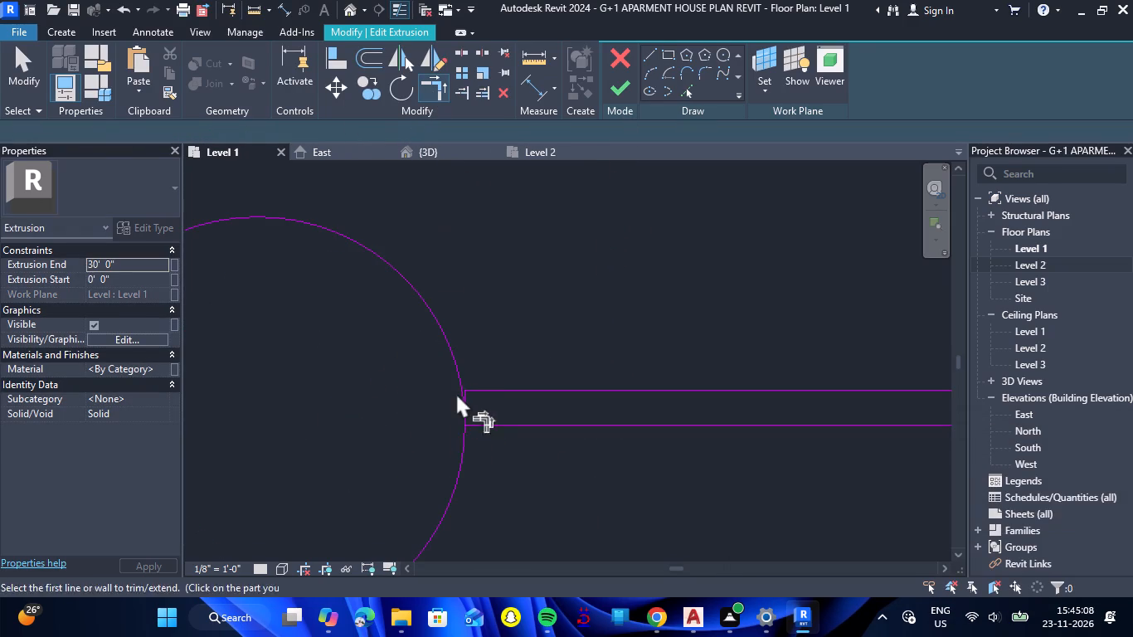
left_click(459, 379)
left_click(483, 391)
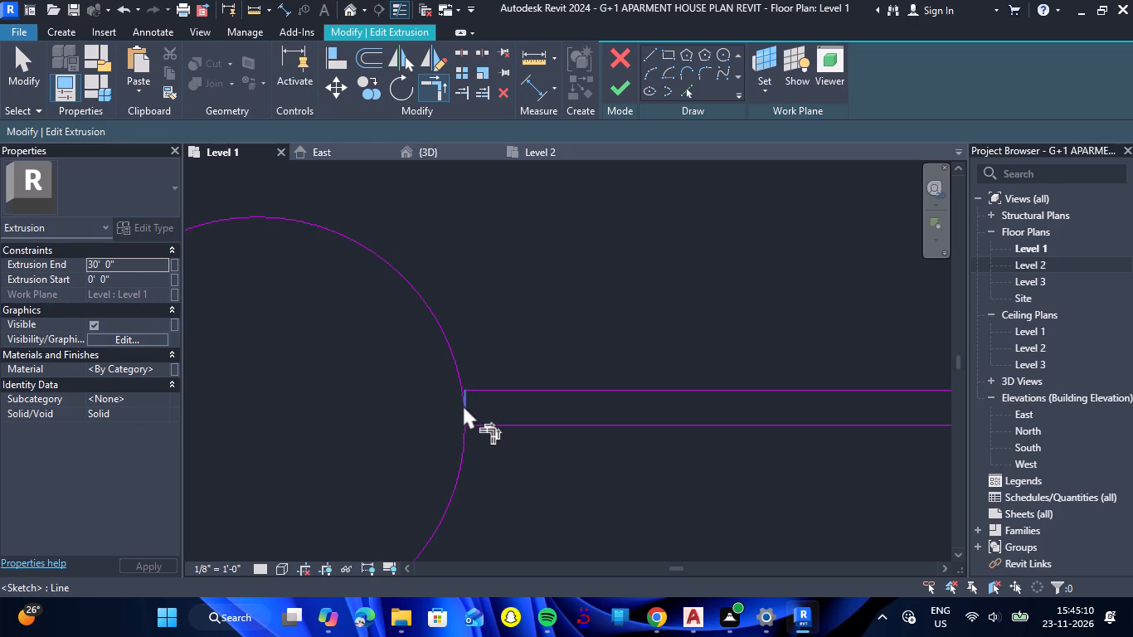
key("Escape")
Select the lower long edge of the thin rectangle beside the pole's circle.
left_click(507, 423)
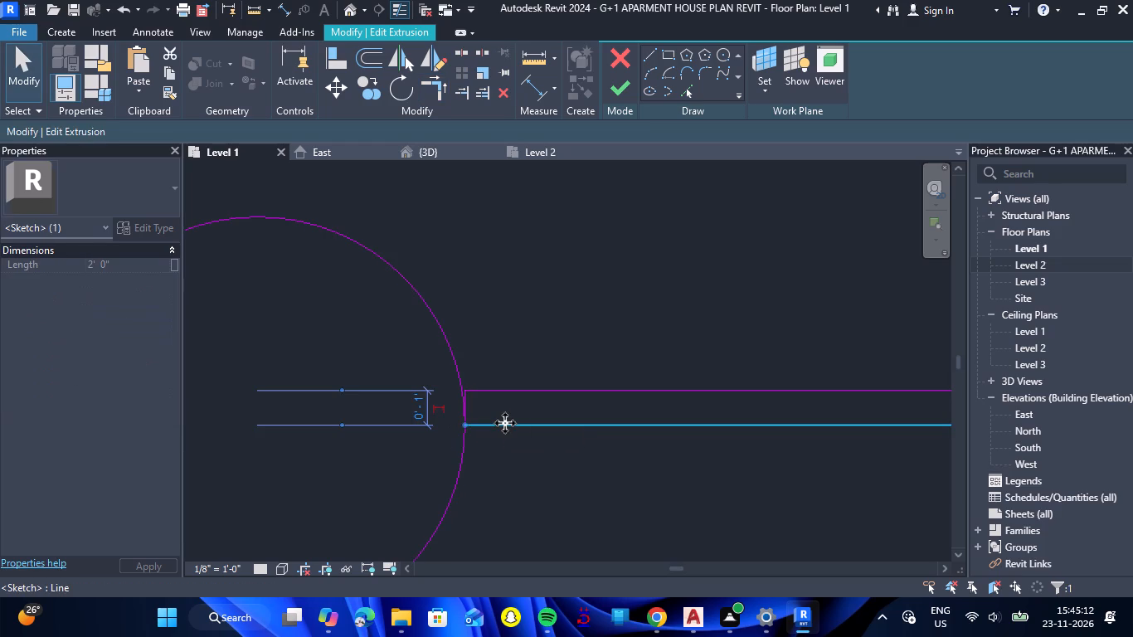
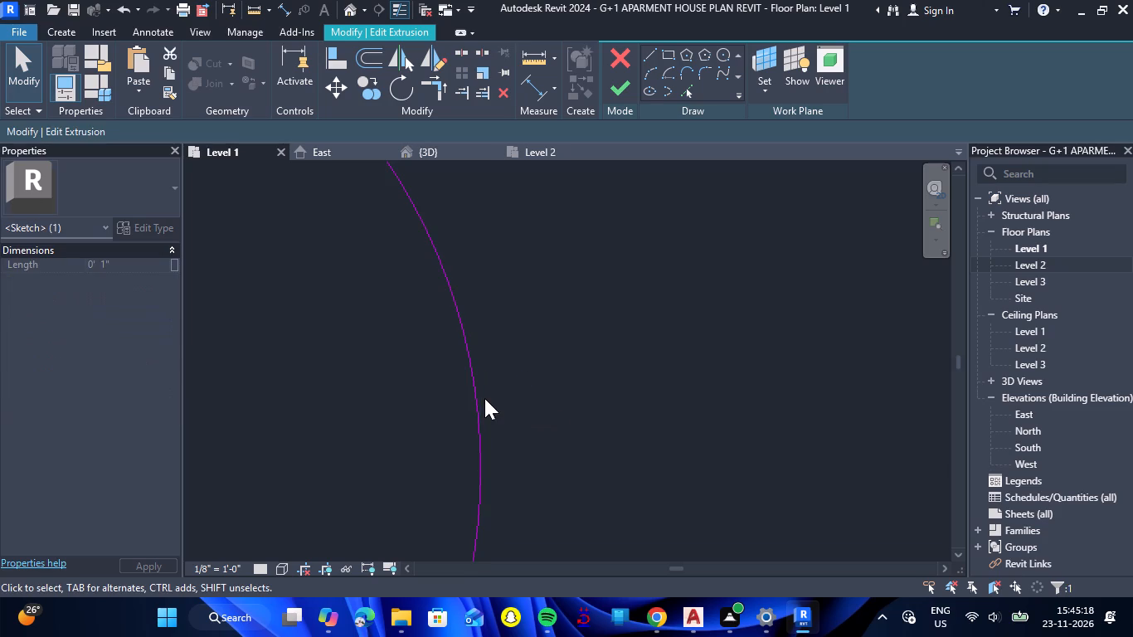
Sketch a horizontal line about 1'-0 1/4" long outward from the rightmost point of the pole's circle.
scroll(286, 207, "down", 8)
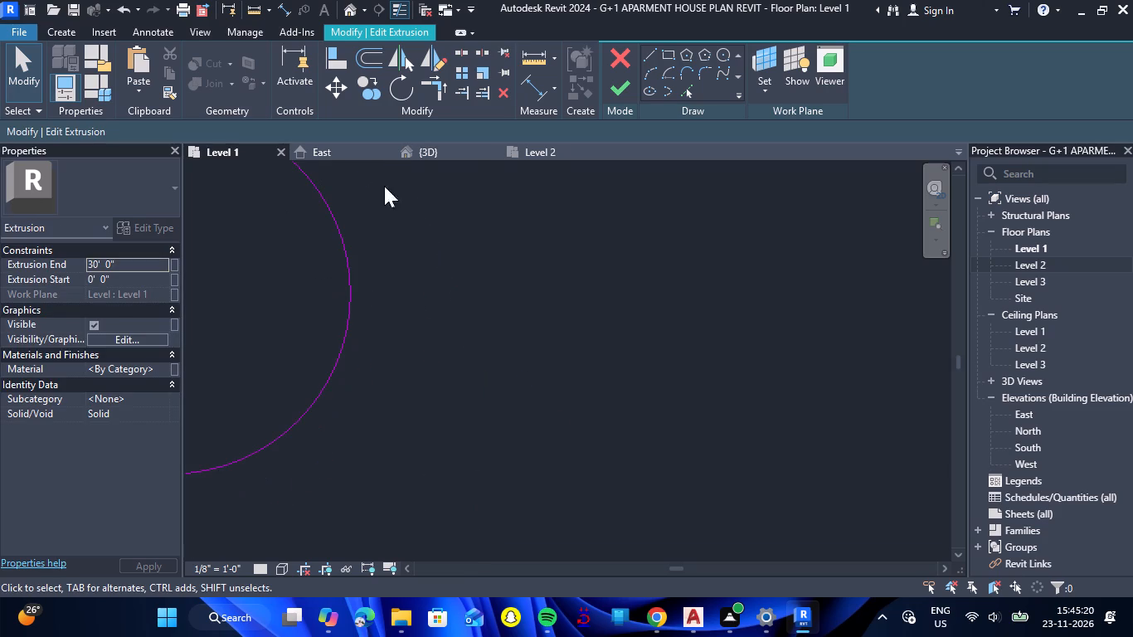
left_click(644, 51)
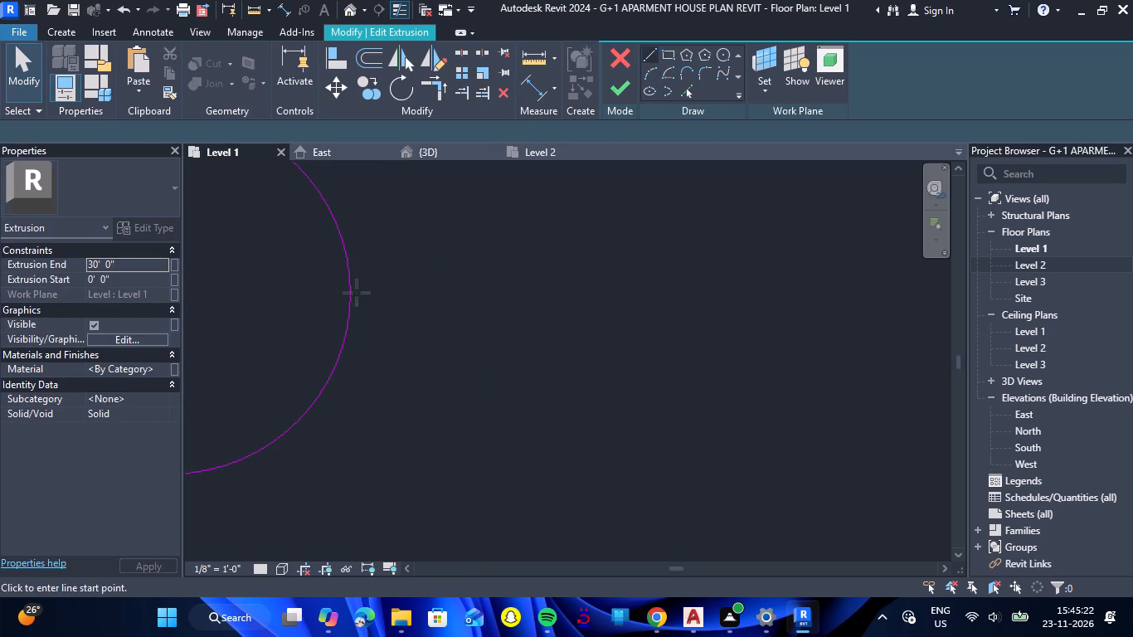
left_click(351, 292)
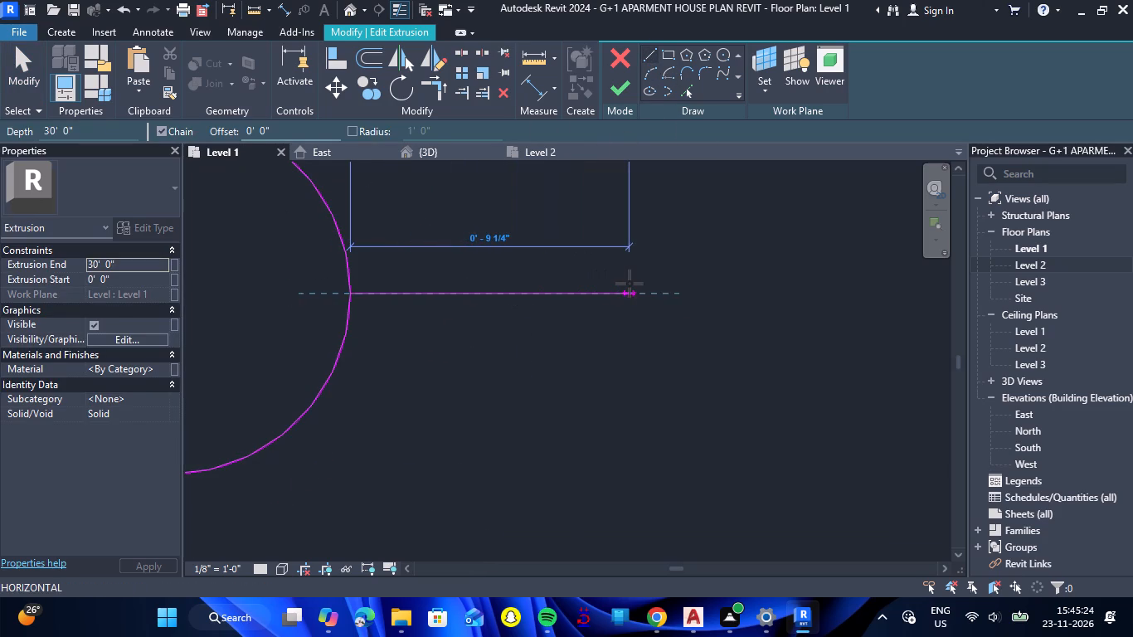
left_click(717, 284)
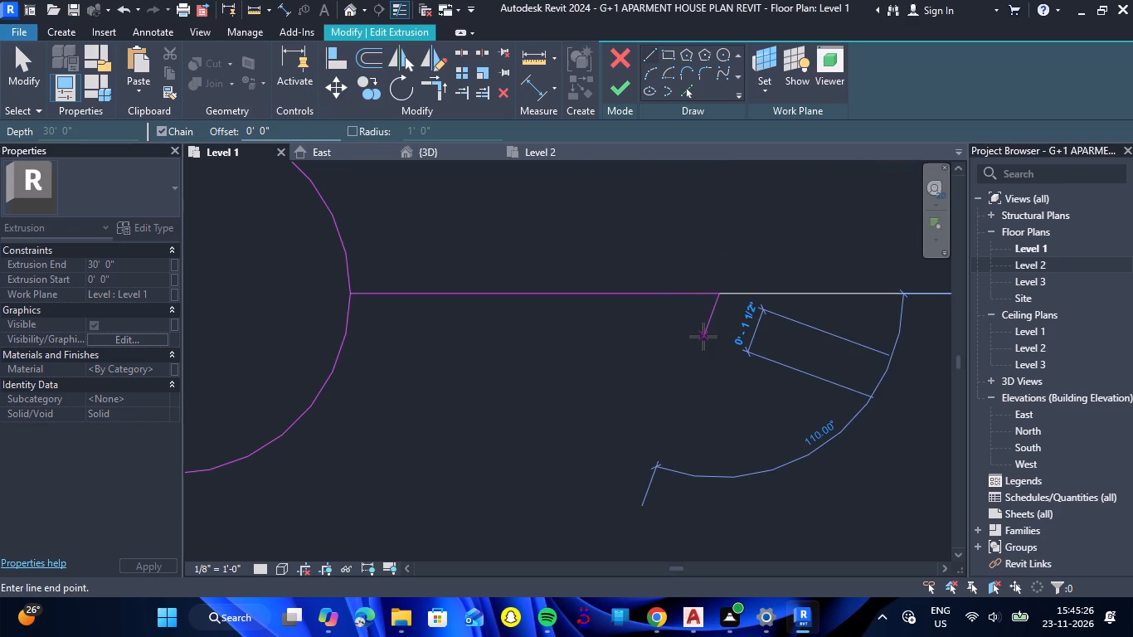
key("Escape")
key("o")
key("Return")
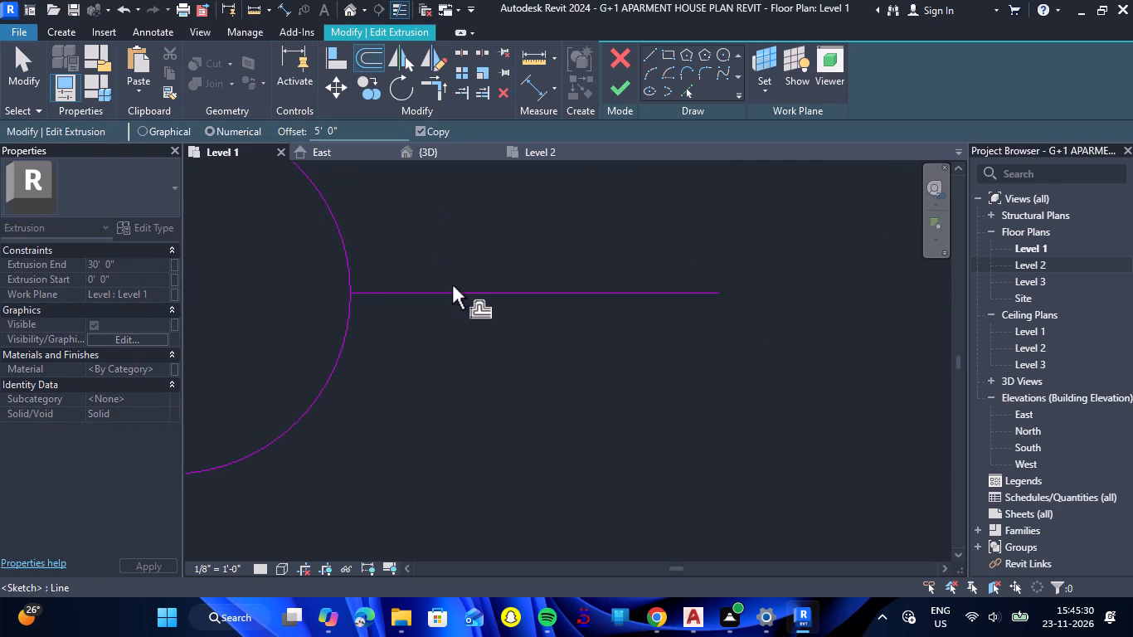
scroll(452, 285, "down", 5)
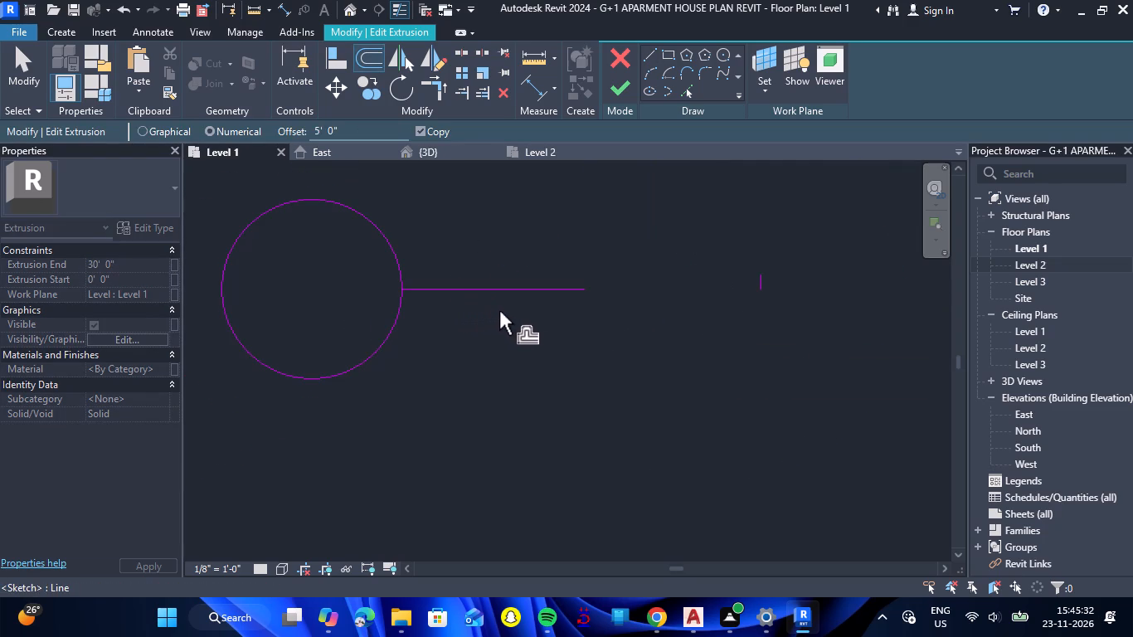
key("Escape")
Delete the leftover 1" vertical line beyond the free end of the horizontal line.
left_click(753, 313)
left_click_drag(772, 313, 735, 246)
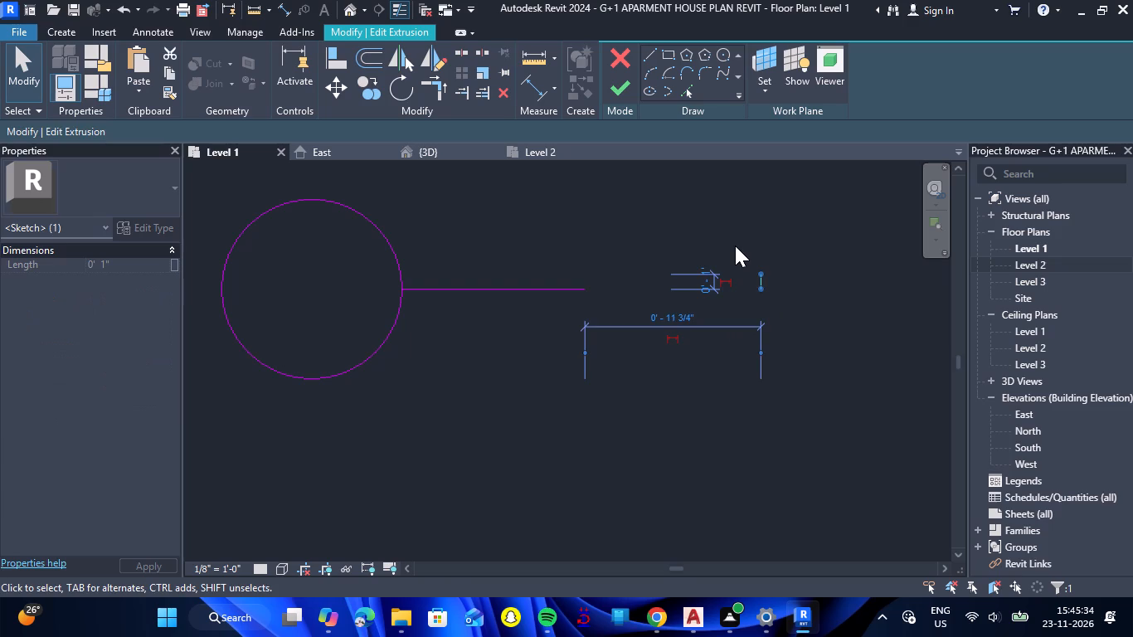
key("Delete")
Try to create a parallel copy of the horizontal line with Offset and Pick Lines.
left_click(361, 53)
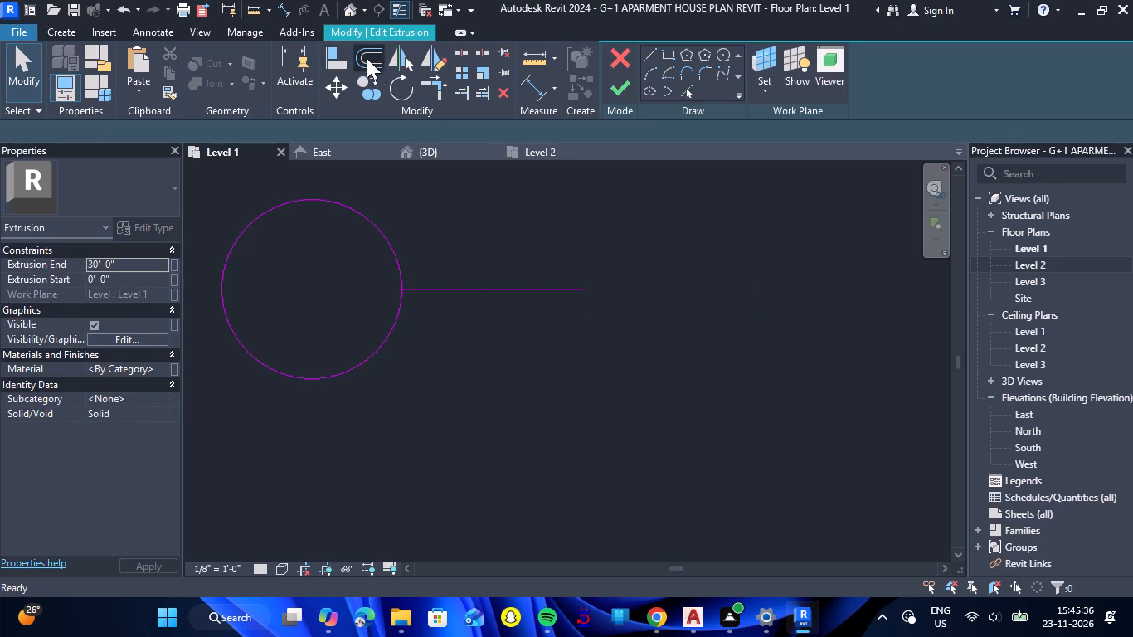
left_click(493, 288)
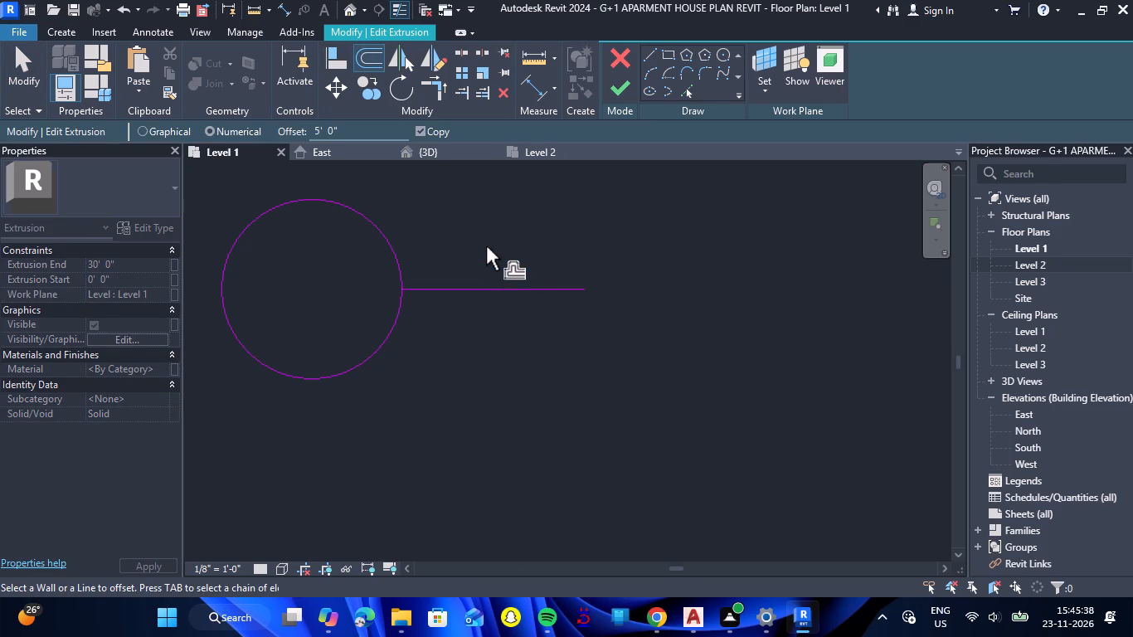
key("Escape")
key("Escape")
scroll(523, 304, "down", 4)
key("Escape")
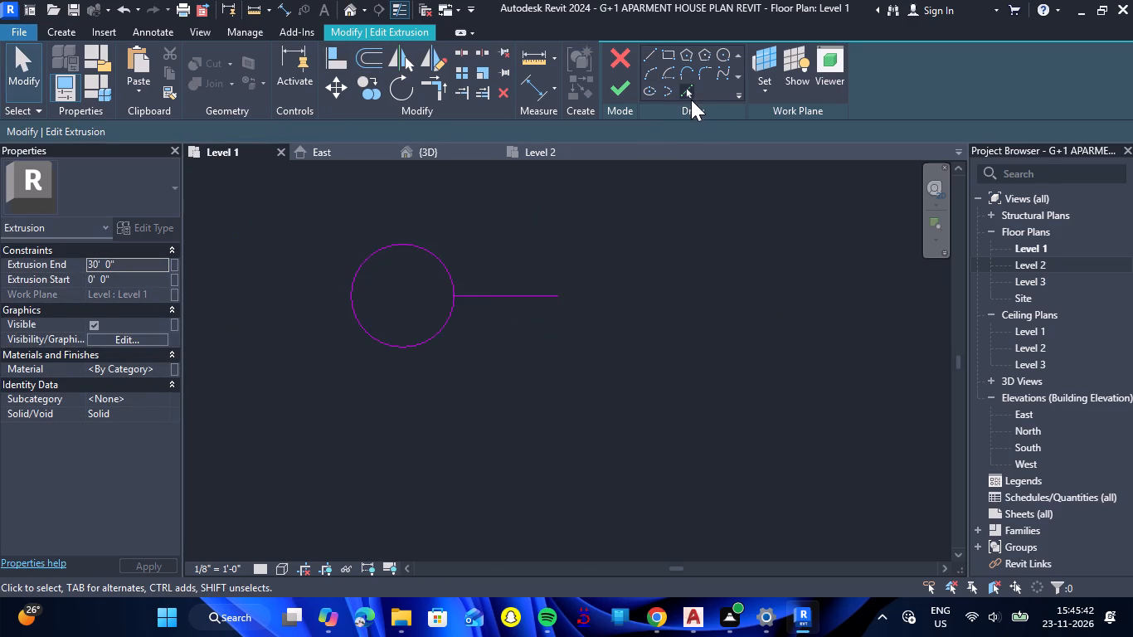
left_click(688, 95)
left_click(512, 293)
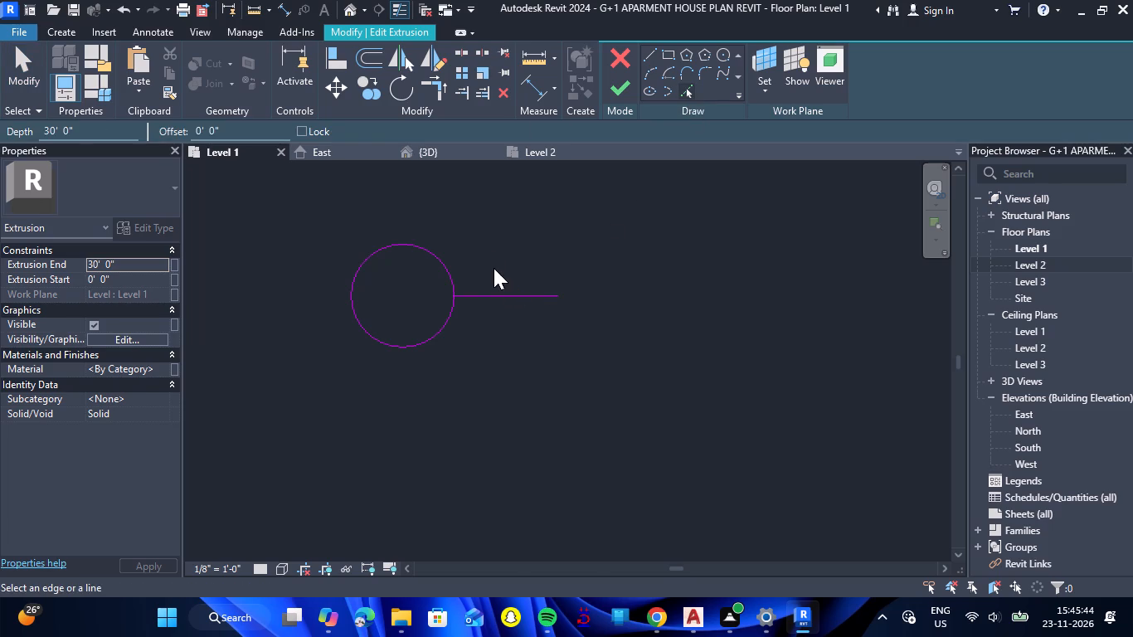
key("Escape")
Sketch a parallel line about 3/8" above the horizontal line, close the strip's outer end, and try to finish the sketch.
scroll(470, 254, "up", 4)
scroll(439, 349, "up", 2)
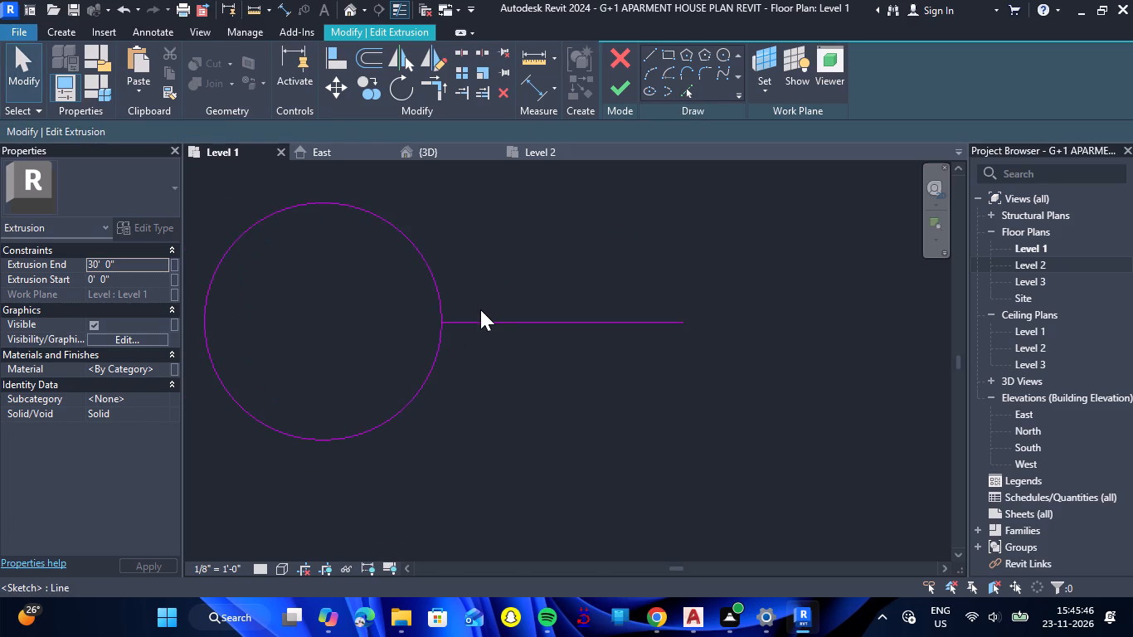
scroll(480, 309, "up", 3)
left_click(651, 54)
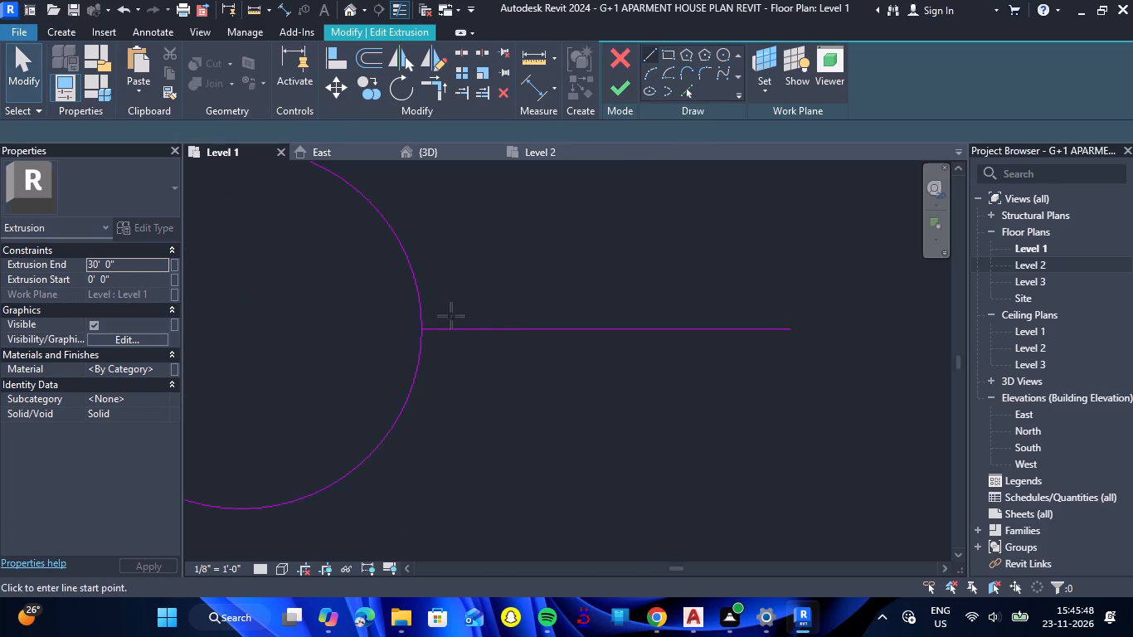
left_click(424, 317)
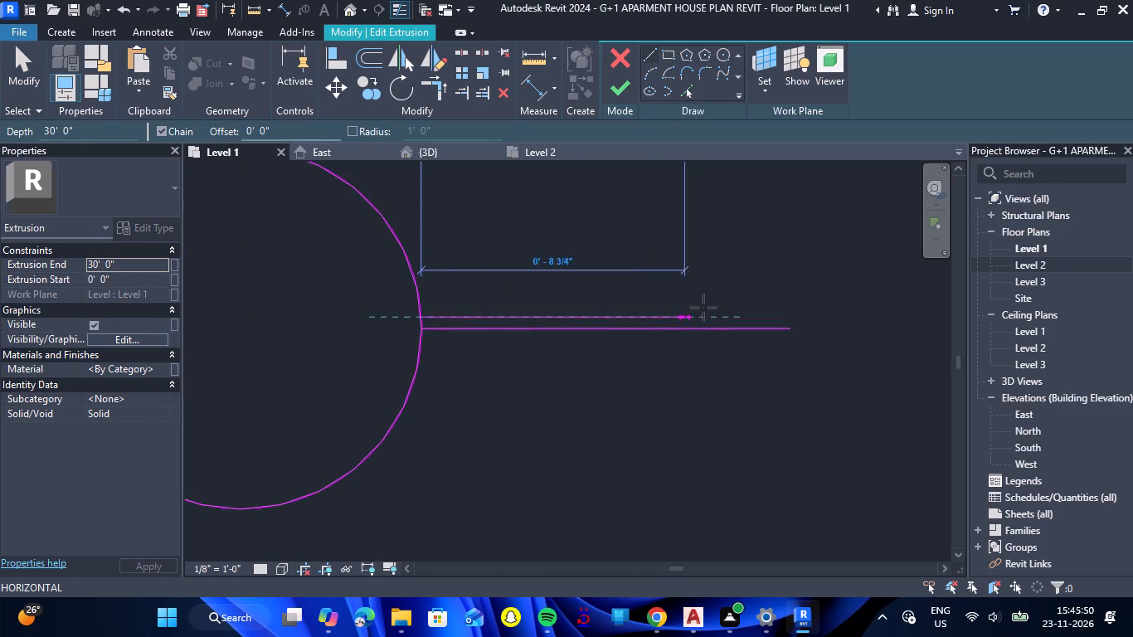
left_click(793, 321)
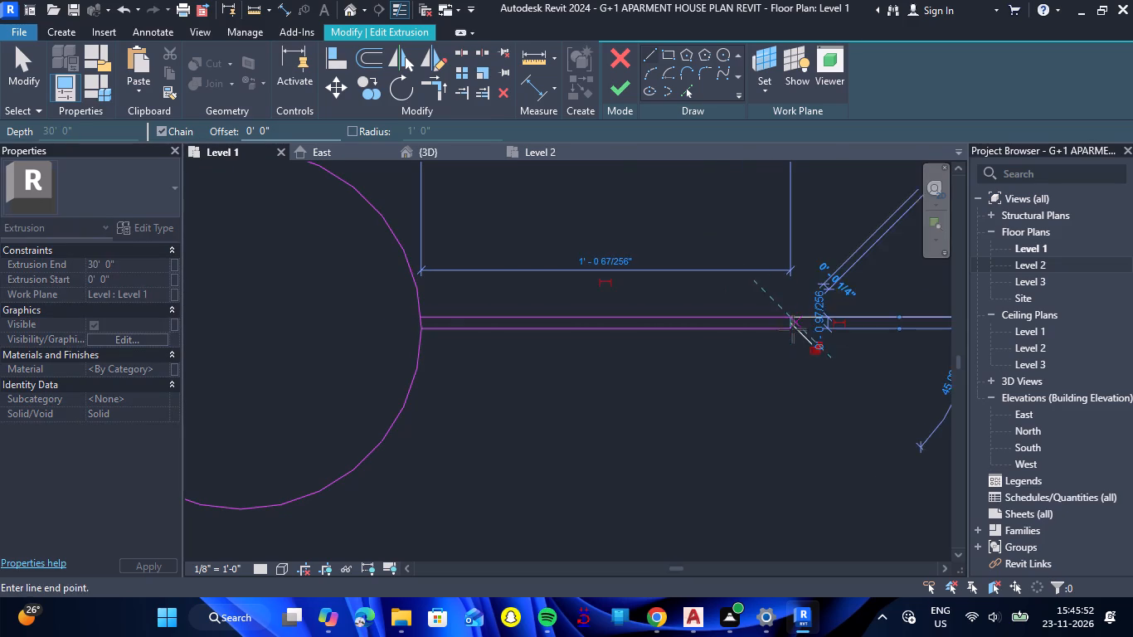
left_click(795, 329)
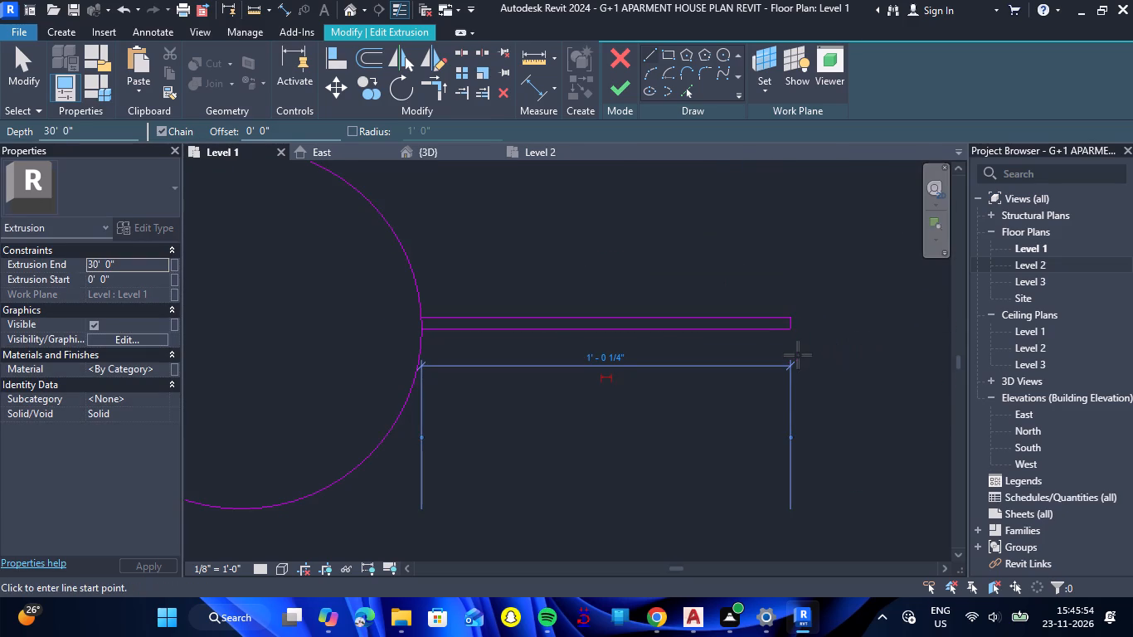
key("Escape")
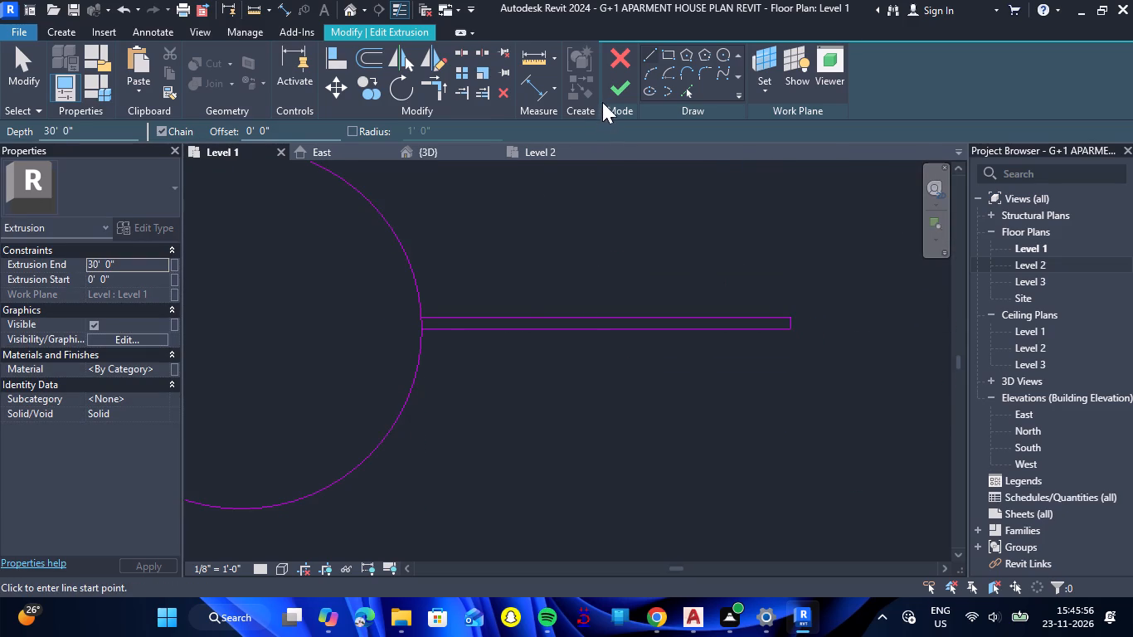
left_click(613, 97)
key("Escape")
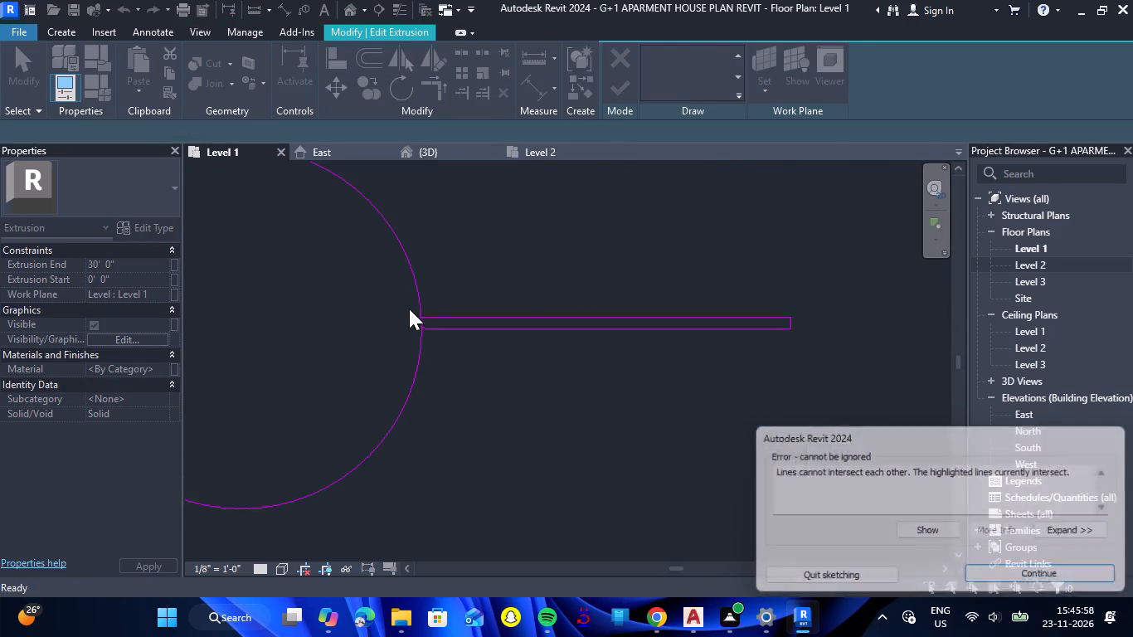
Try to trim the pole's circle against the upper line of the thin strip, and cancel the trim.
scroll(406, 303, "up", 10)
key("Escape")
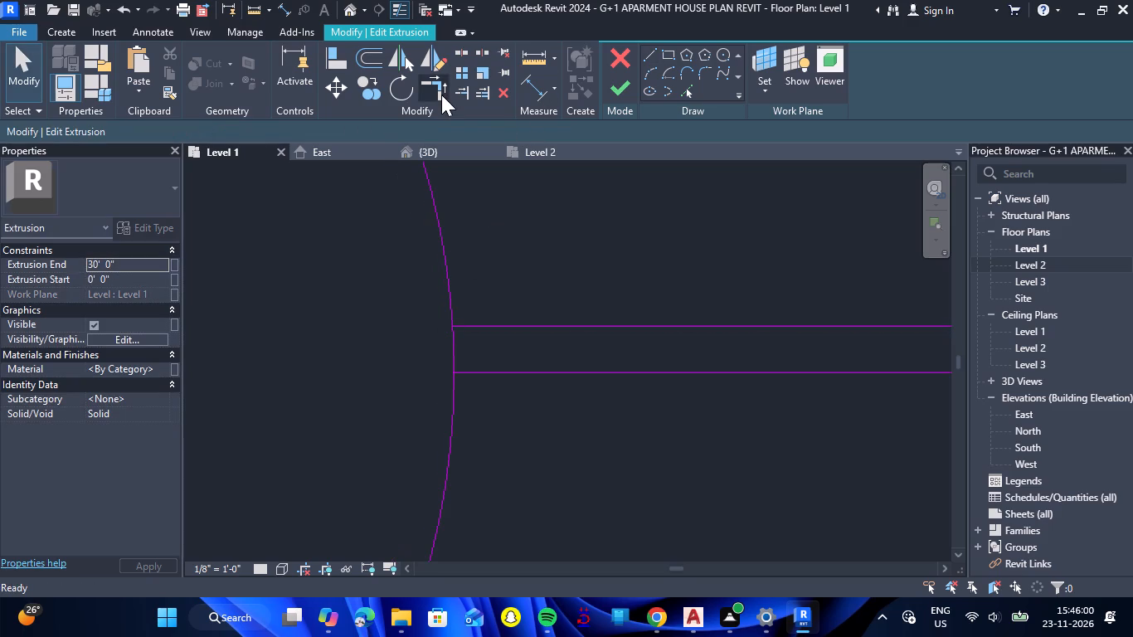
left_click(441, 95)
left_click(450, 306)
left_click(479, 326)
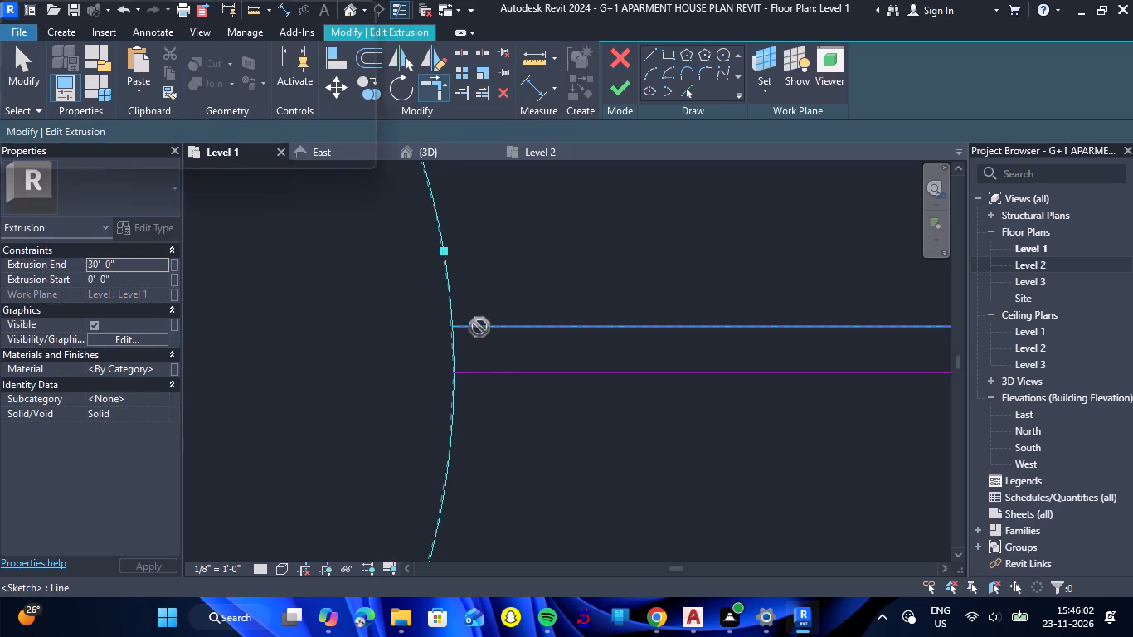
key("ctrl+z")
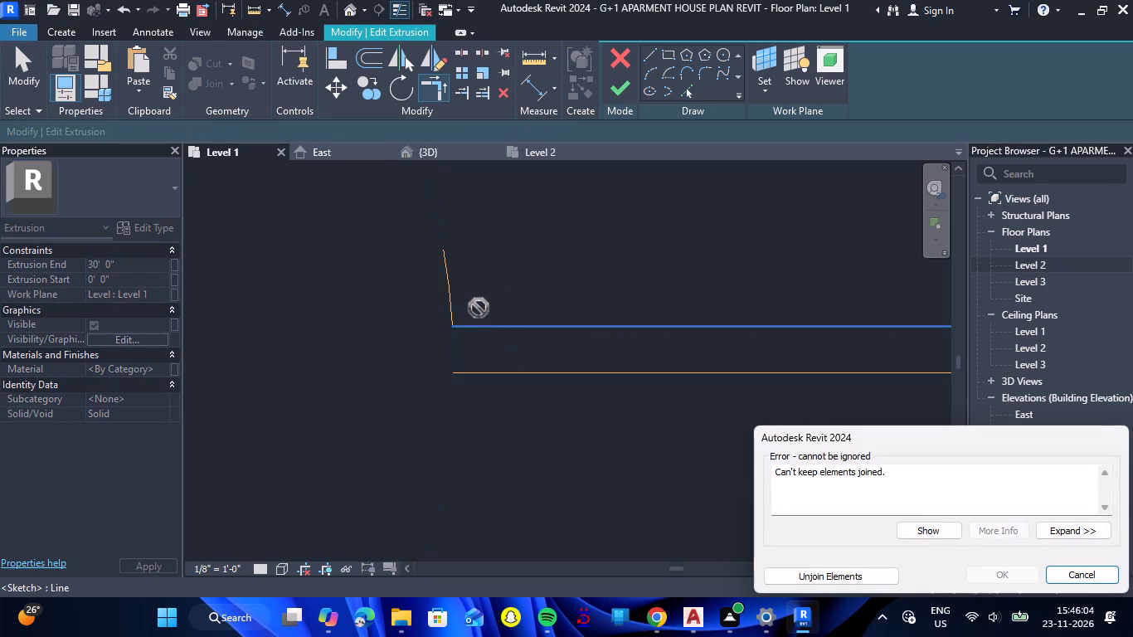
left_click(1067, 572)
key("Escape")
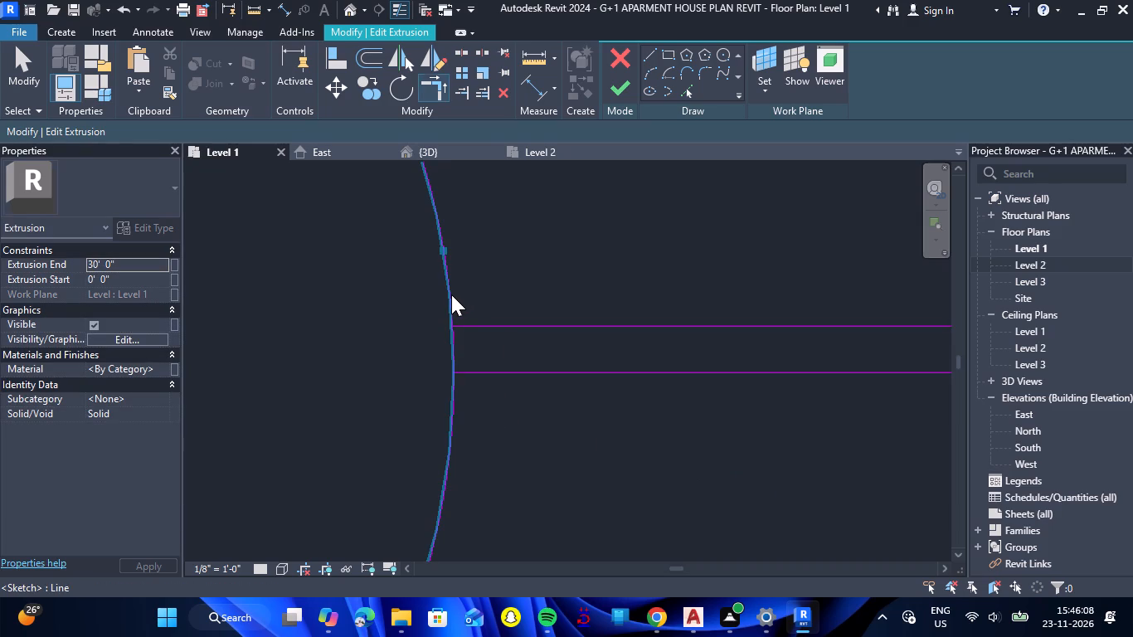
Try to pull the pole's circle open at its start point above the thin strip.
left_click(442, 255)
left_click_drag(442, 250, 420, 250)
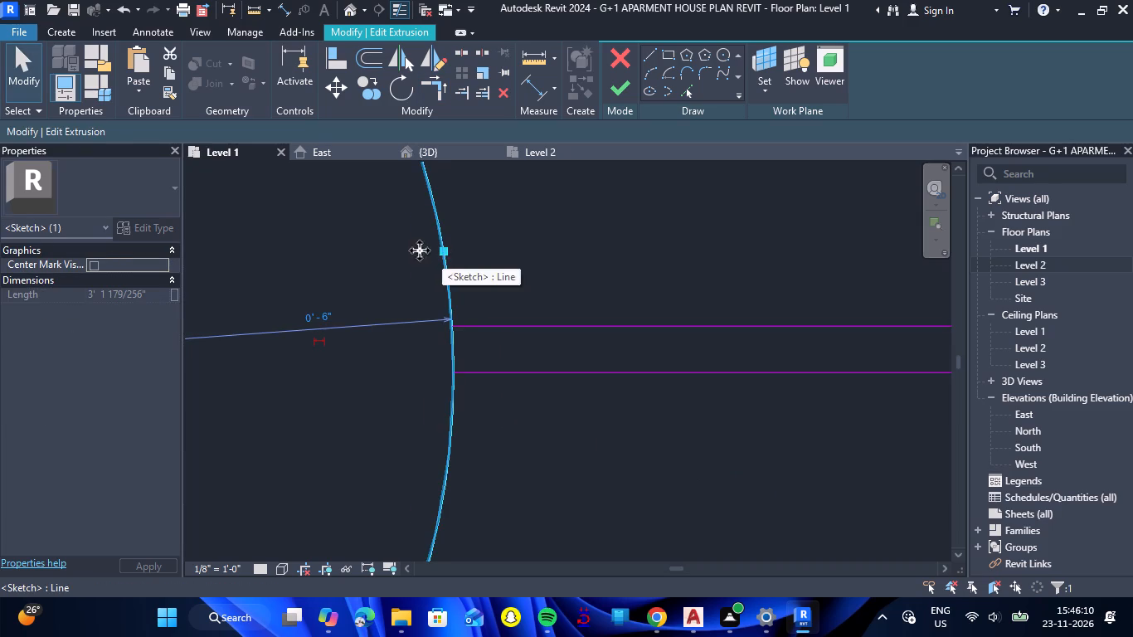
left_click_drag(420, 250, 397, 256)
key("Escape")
Split the pole's circle between the two long lines of the thin strip.
scroll(499, 270, "down", 7)
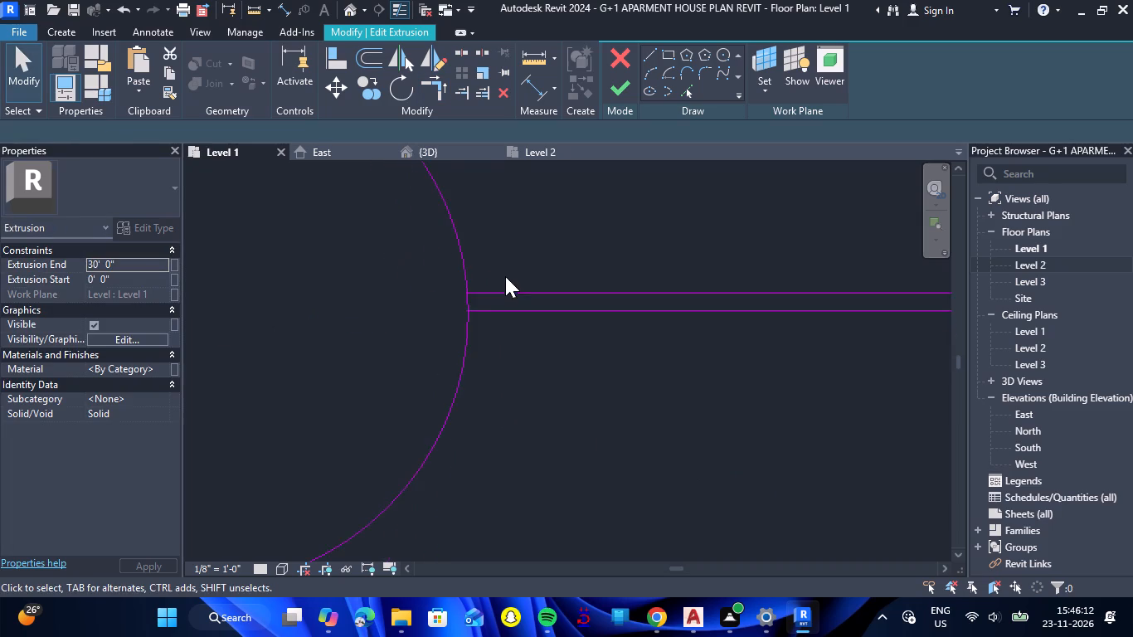
scroll(520, 294, "down", 4)
scroll(489, 304, "up", 6)
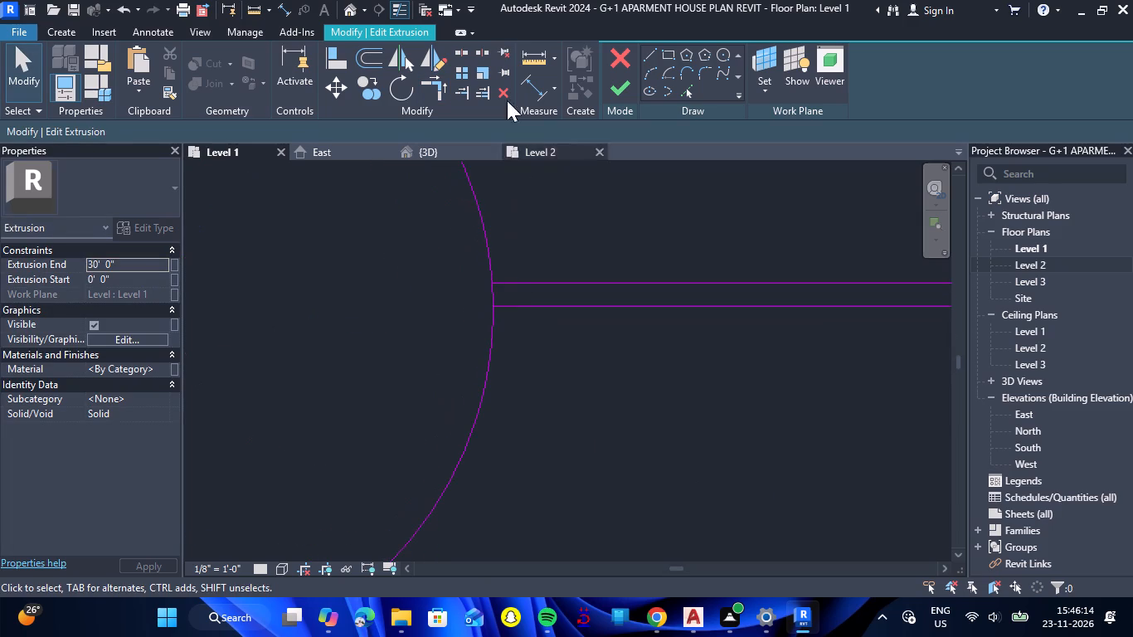
left_click(469, 51)
scroll(494, 288, "up", 7)
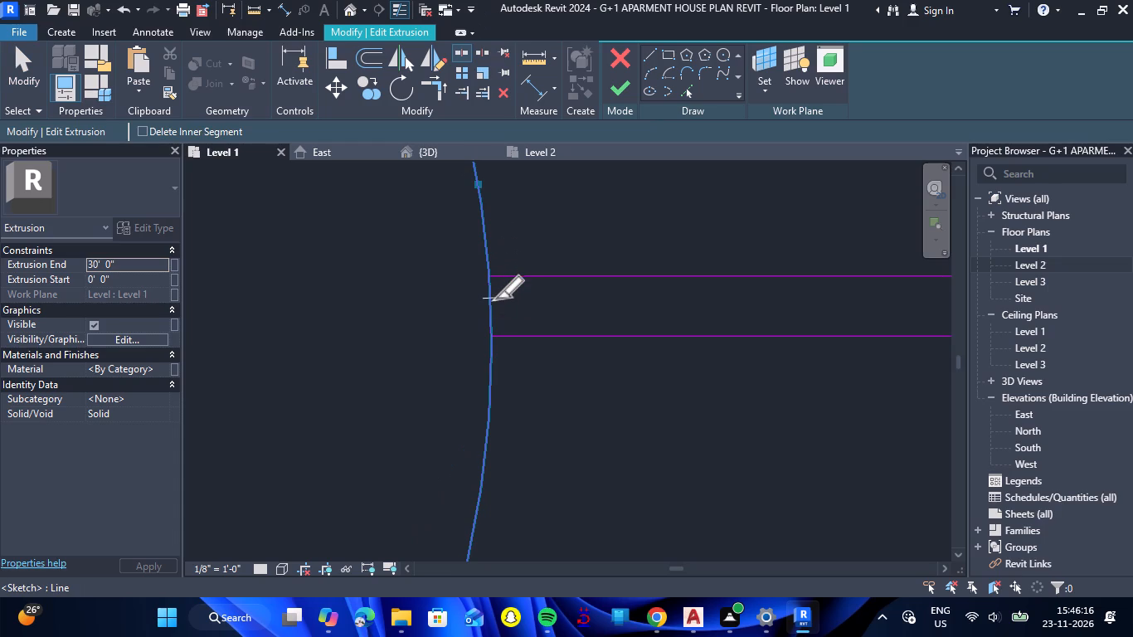
left_click(491, 304)
key("Escape")
scroll(529, 312, "down", 6)
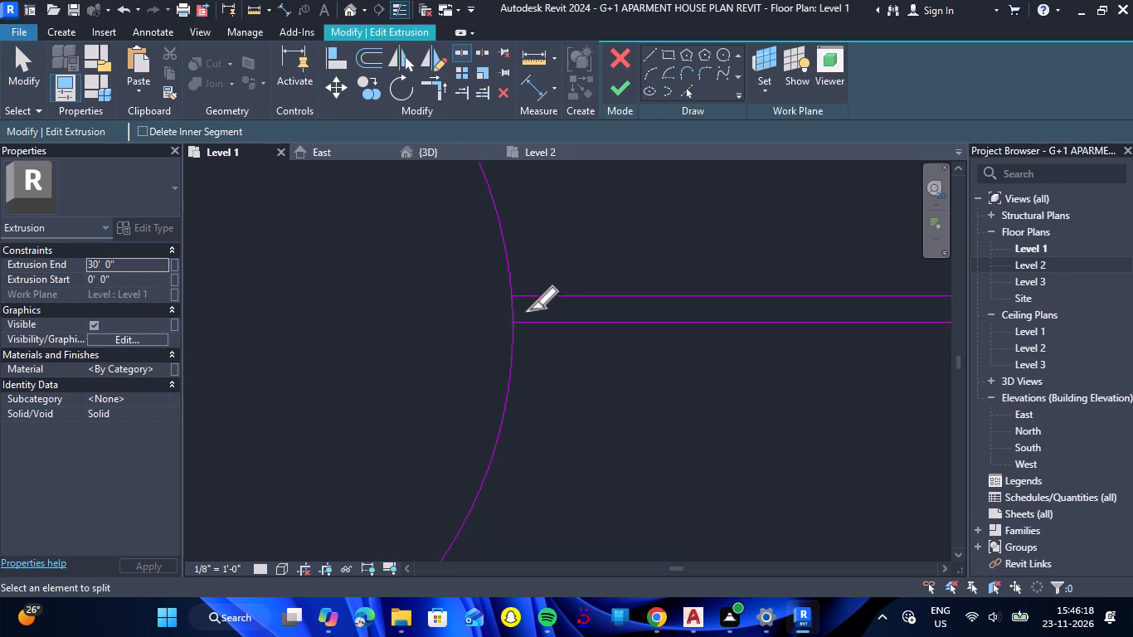
Delete the short arc segment of the pole's circle that crosses the strip's upper line.
scroll(516, 257, "up", 5)
left_click(430, 80)
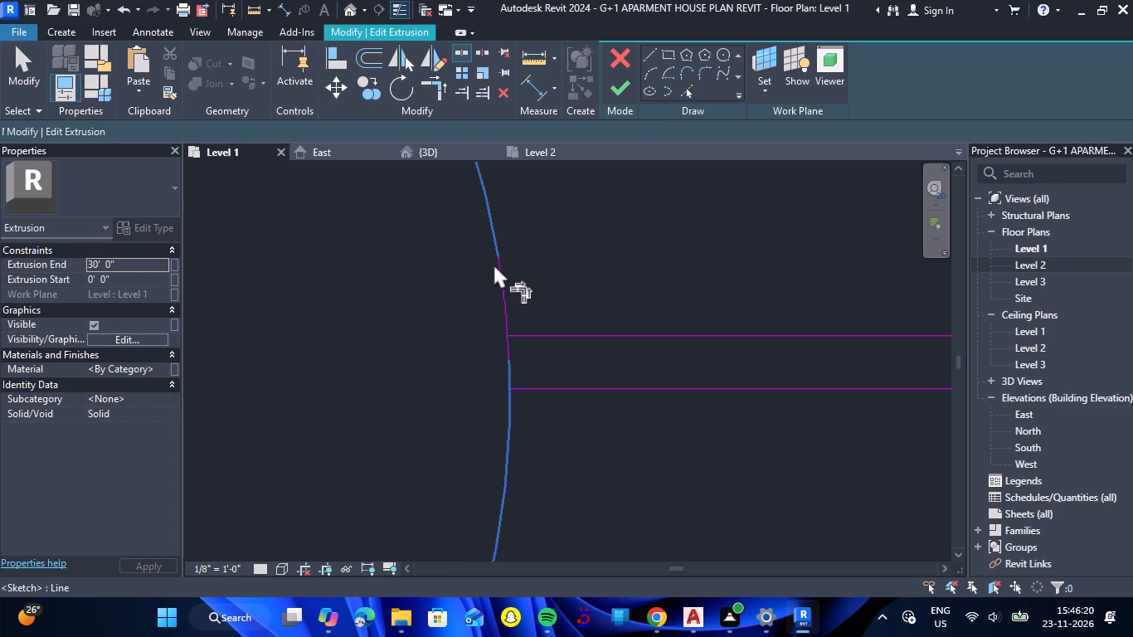
left_click(498, 272)
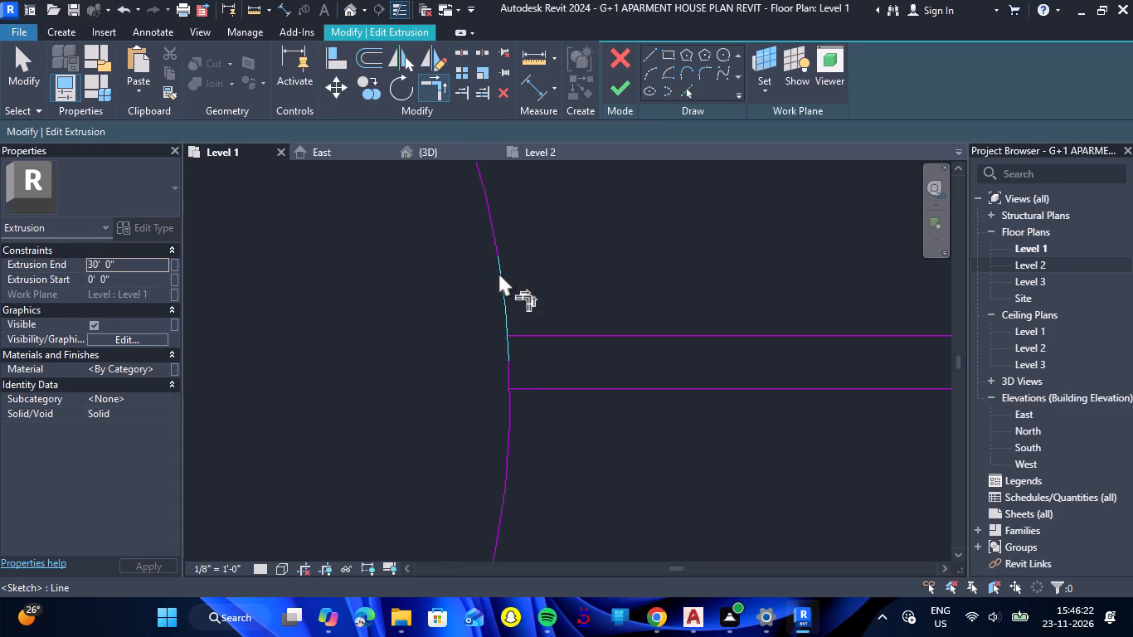
key("Delete")
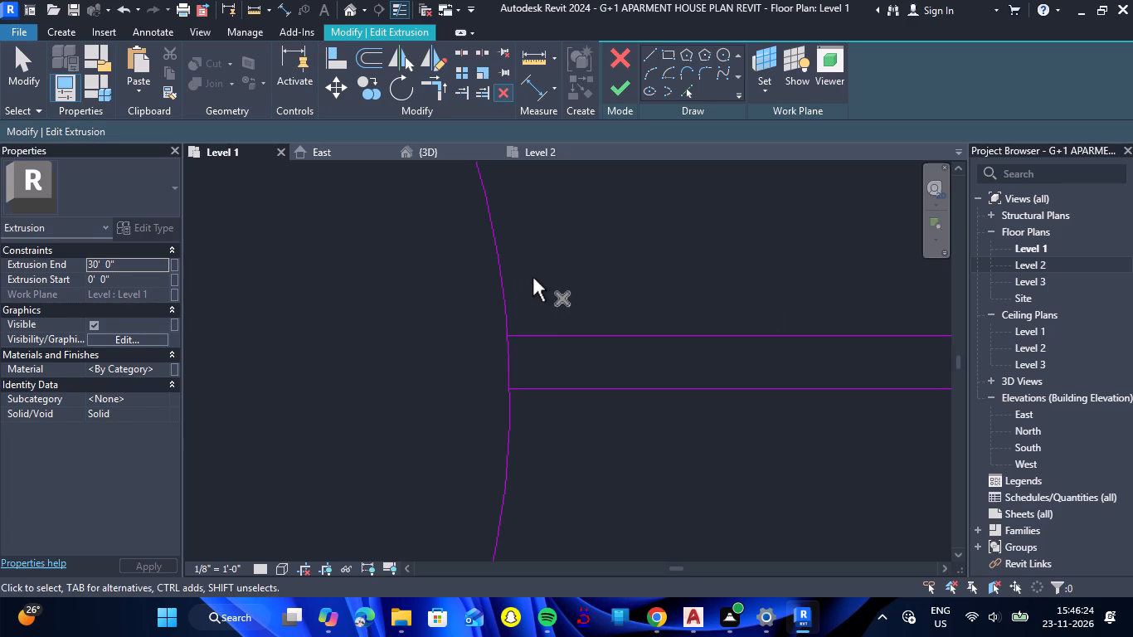
key("Escape")
left_click(507, 294)
key("Delete")
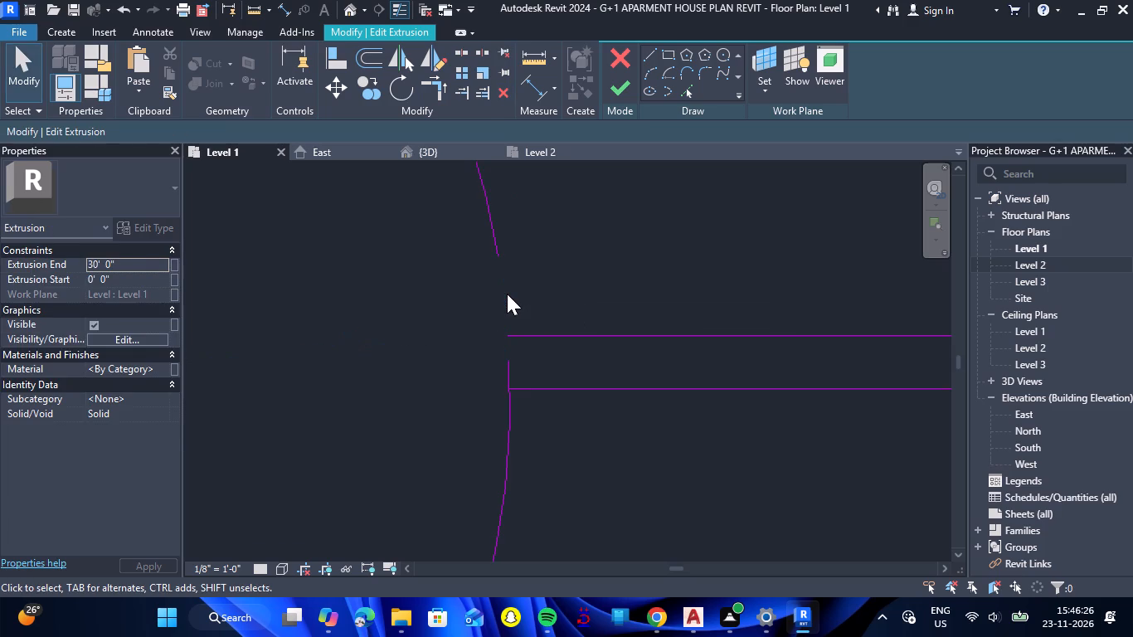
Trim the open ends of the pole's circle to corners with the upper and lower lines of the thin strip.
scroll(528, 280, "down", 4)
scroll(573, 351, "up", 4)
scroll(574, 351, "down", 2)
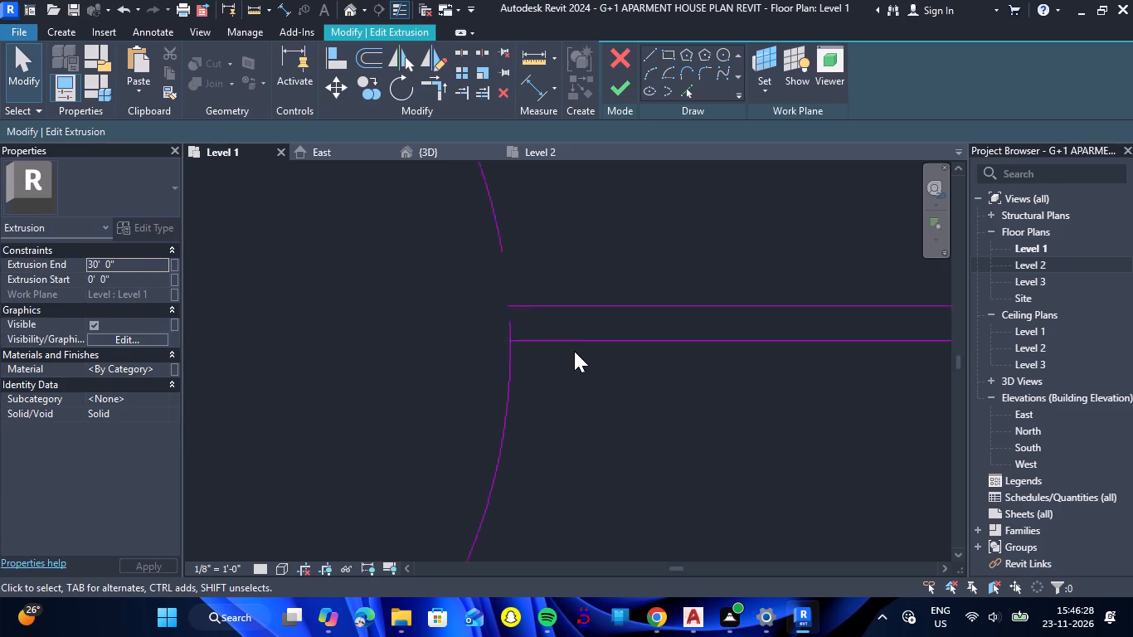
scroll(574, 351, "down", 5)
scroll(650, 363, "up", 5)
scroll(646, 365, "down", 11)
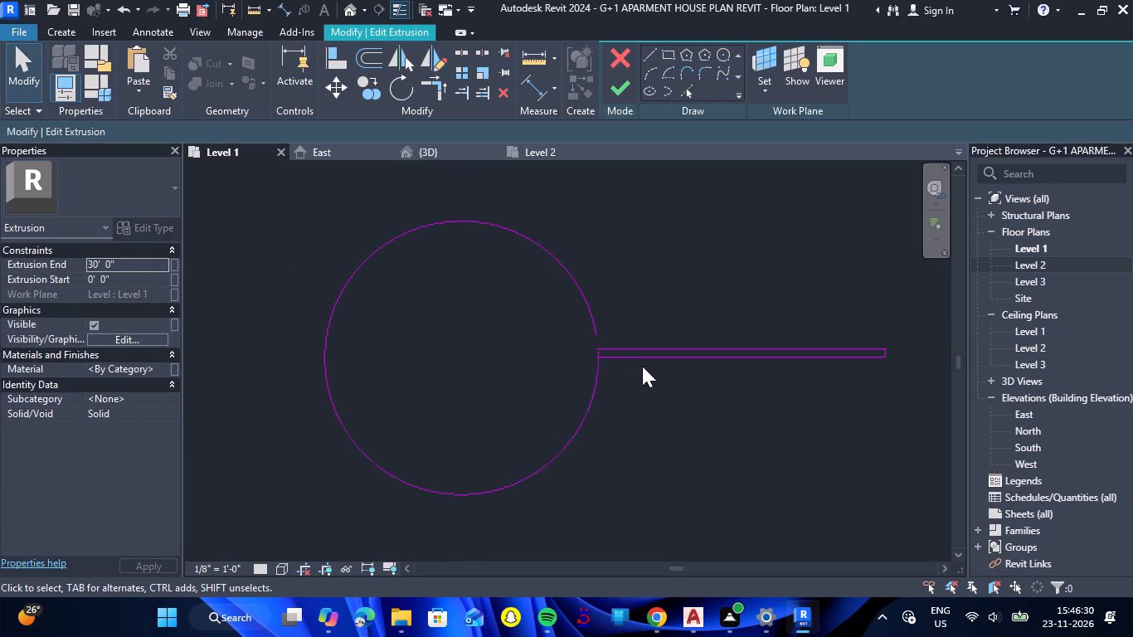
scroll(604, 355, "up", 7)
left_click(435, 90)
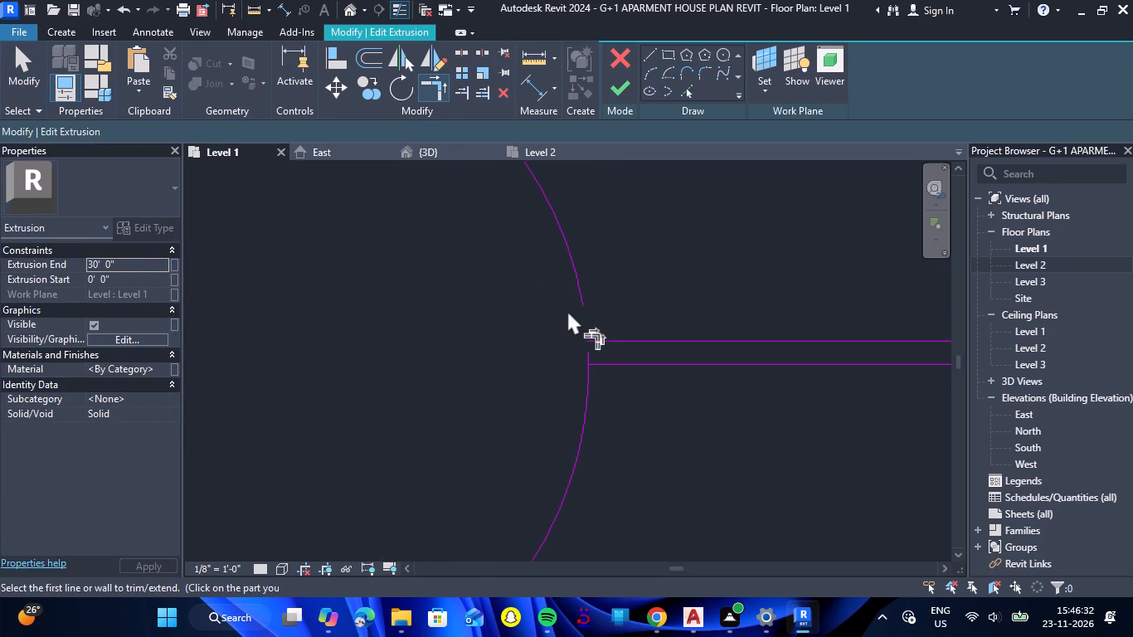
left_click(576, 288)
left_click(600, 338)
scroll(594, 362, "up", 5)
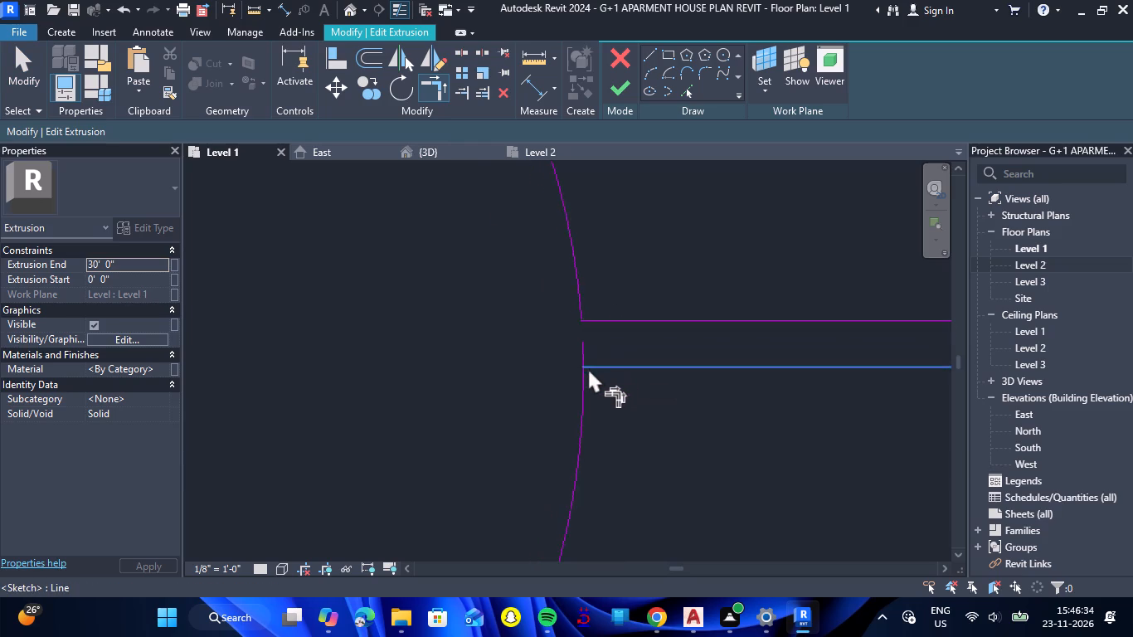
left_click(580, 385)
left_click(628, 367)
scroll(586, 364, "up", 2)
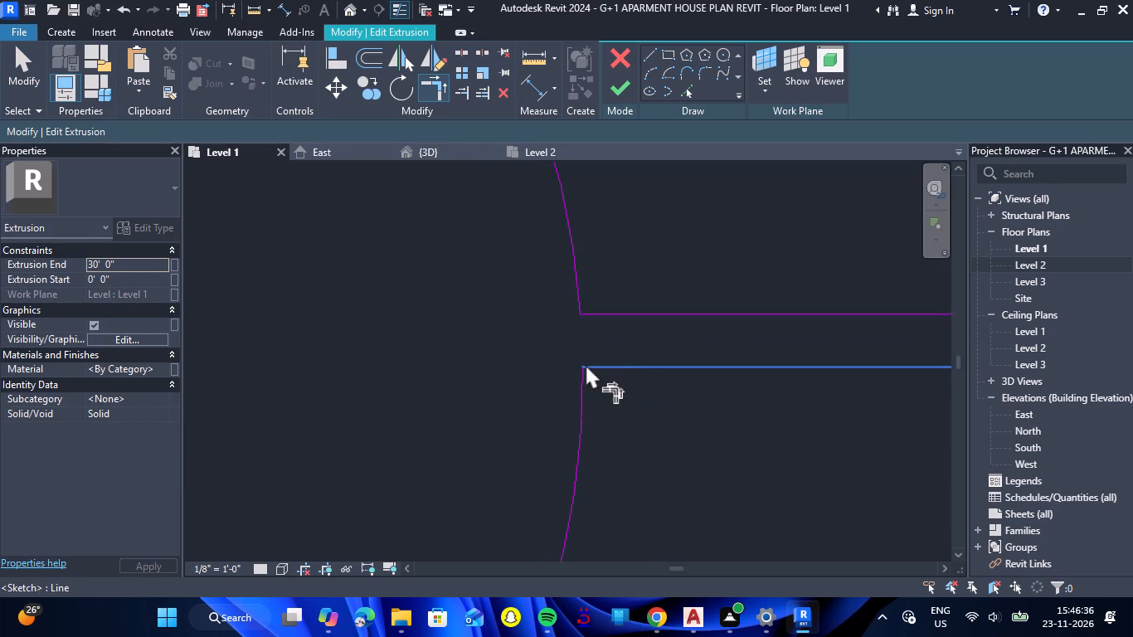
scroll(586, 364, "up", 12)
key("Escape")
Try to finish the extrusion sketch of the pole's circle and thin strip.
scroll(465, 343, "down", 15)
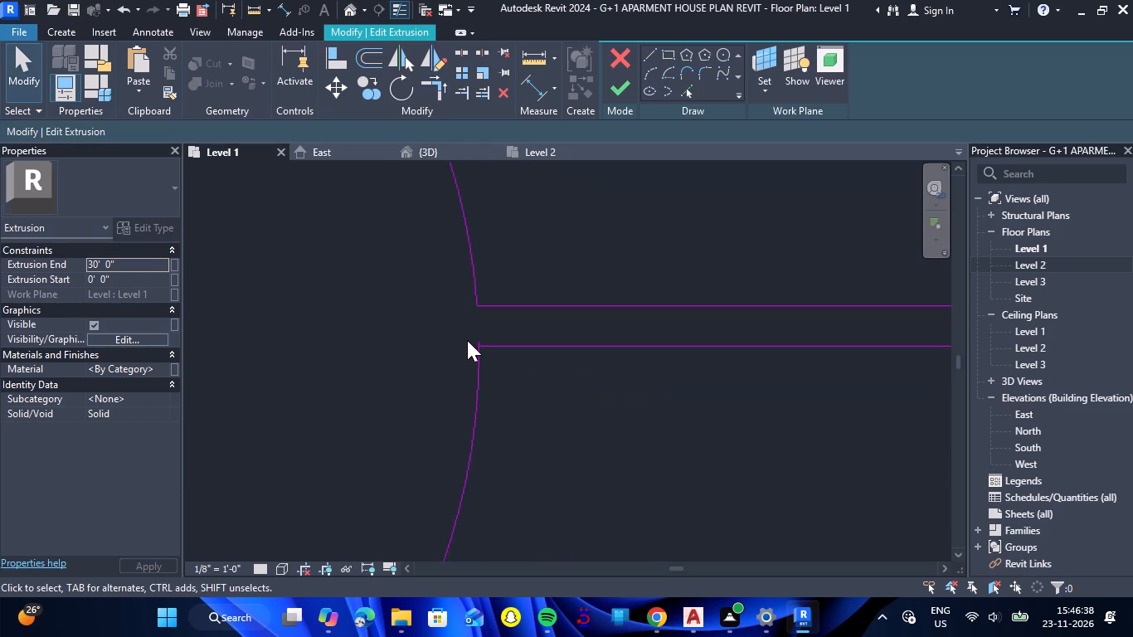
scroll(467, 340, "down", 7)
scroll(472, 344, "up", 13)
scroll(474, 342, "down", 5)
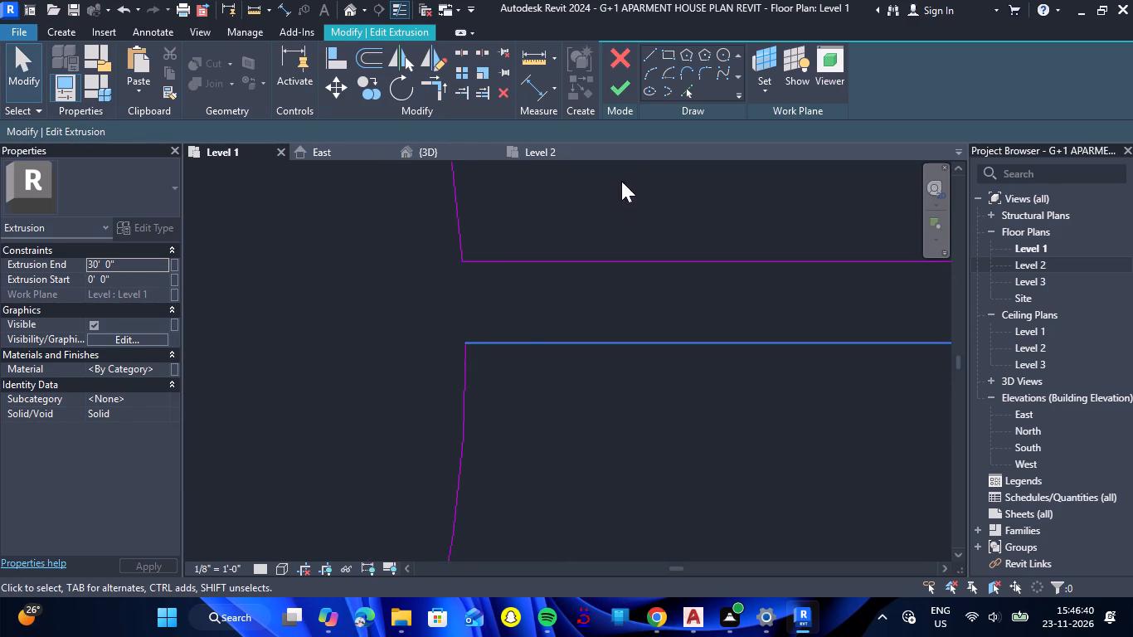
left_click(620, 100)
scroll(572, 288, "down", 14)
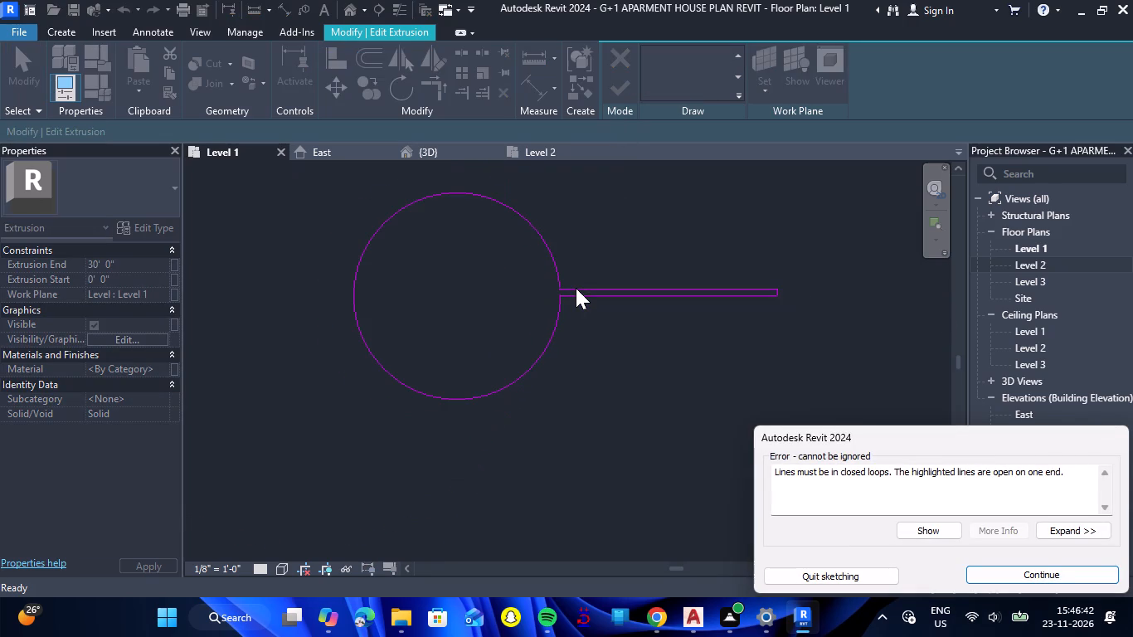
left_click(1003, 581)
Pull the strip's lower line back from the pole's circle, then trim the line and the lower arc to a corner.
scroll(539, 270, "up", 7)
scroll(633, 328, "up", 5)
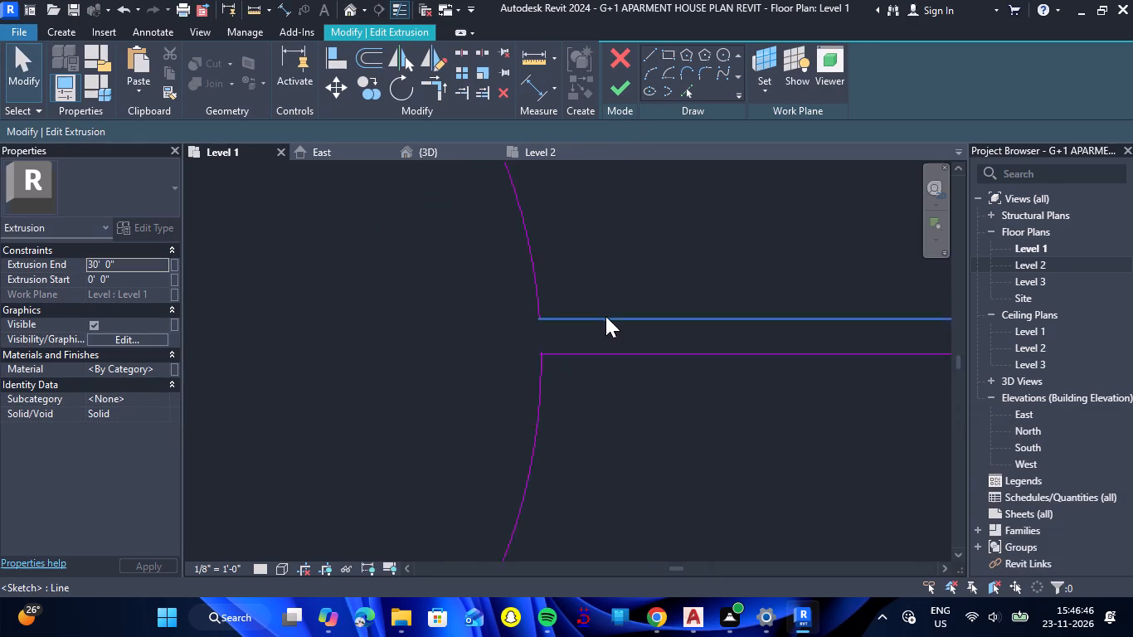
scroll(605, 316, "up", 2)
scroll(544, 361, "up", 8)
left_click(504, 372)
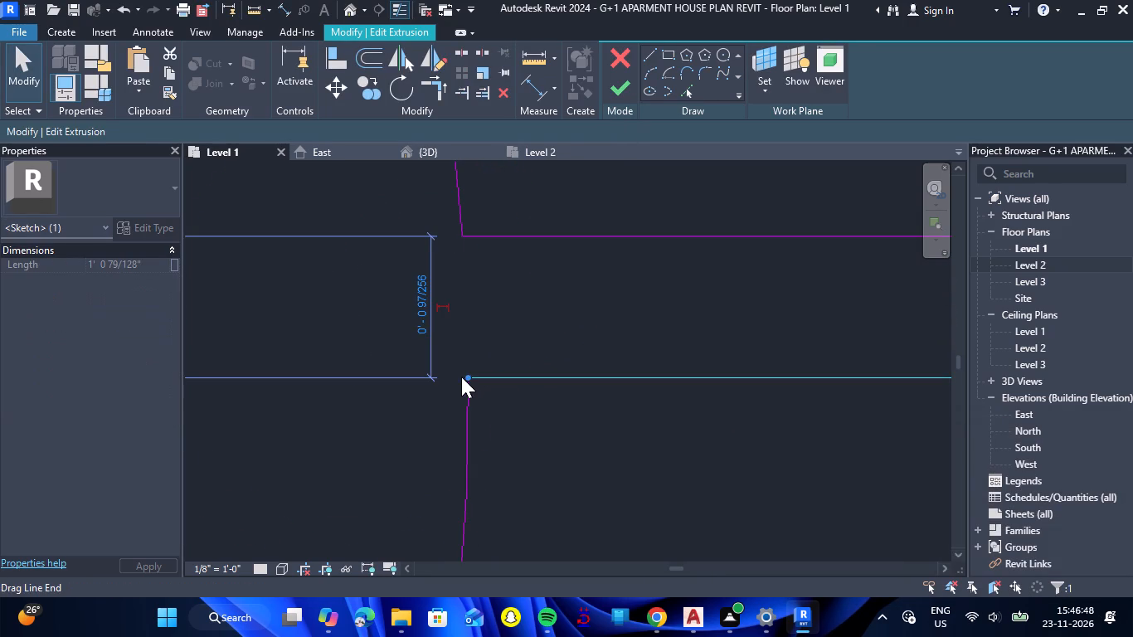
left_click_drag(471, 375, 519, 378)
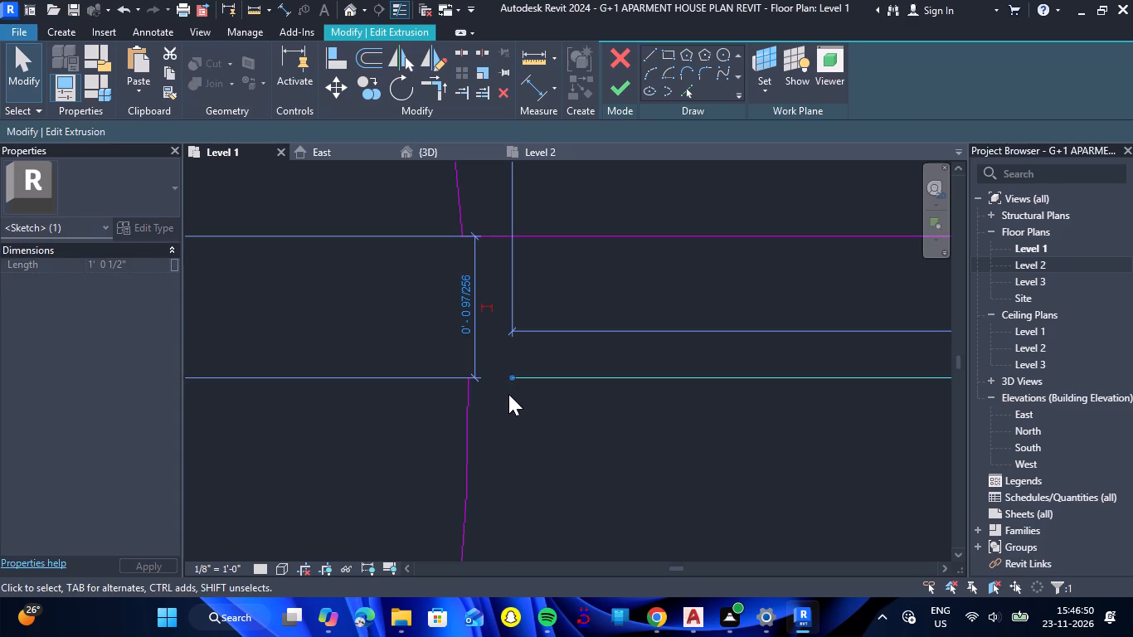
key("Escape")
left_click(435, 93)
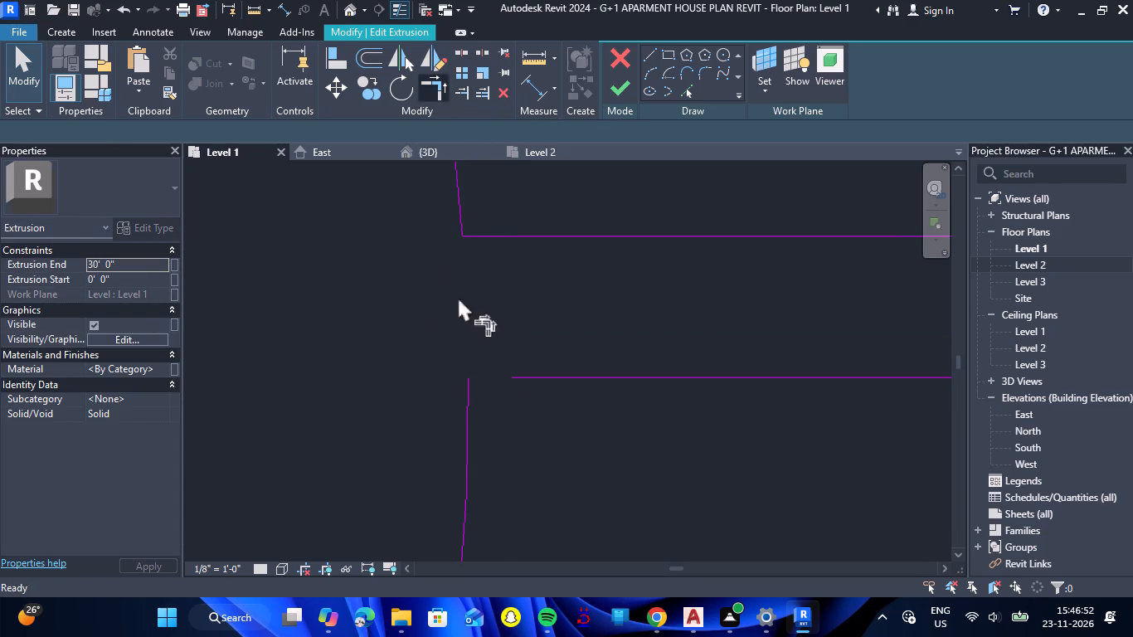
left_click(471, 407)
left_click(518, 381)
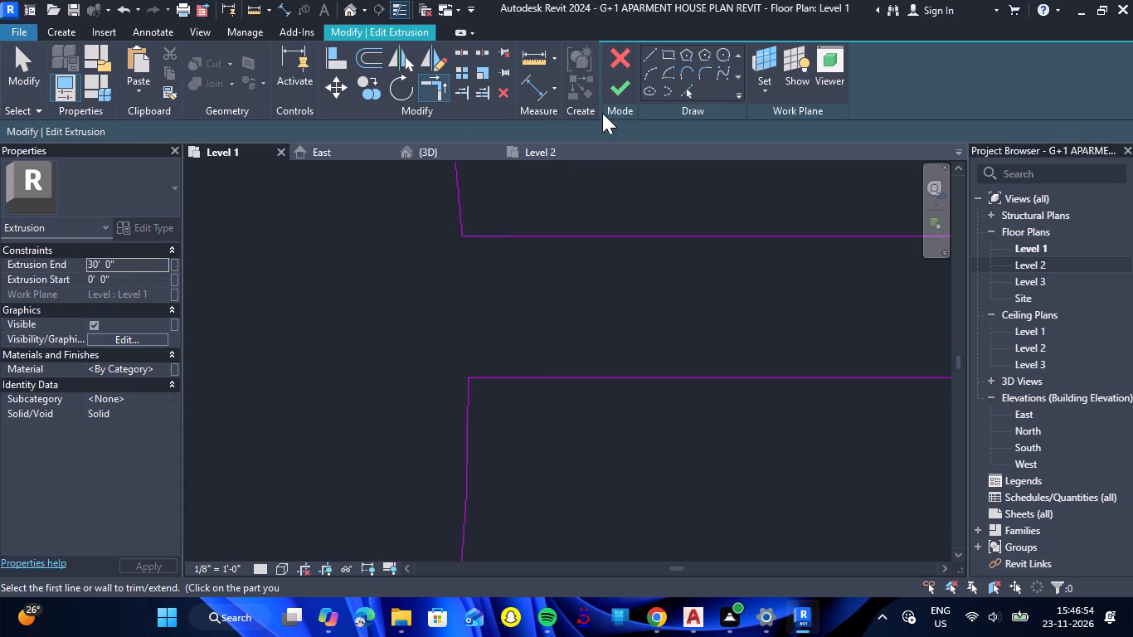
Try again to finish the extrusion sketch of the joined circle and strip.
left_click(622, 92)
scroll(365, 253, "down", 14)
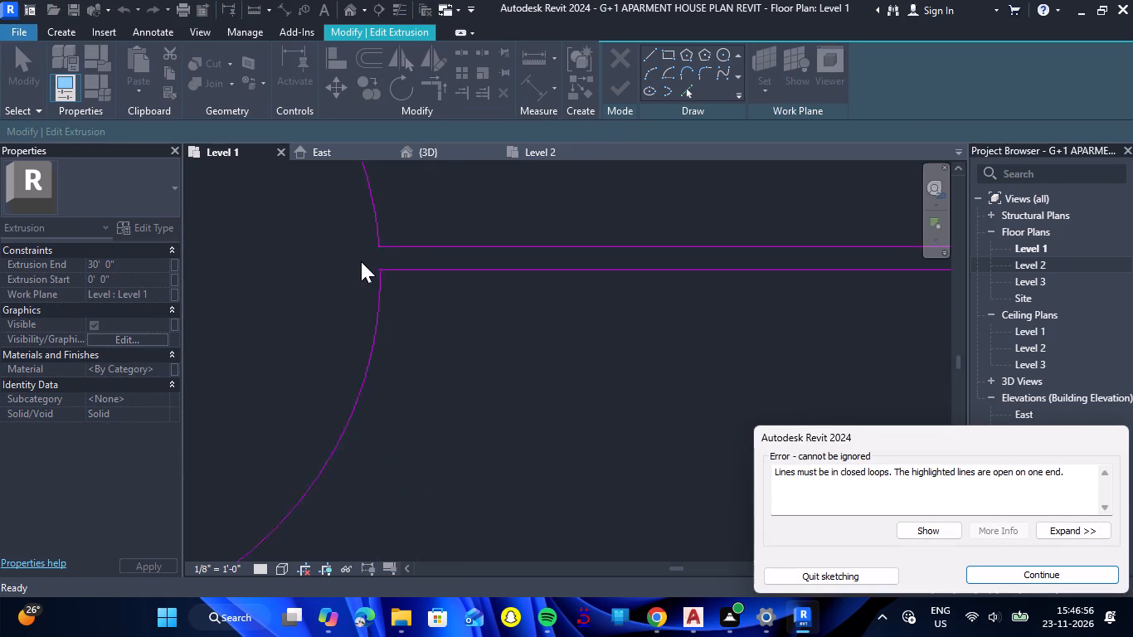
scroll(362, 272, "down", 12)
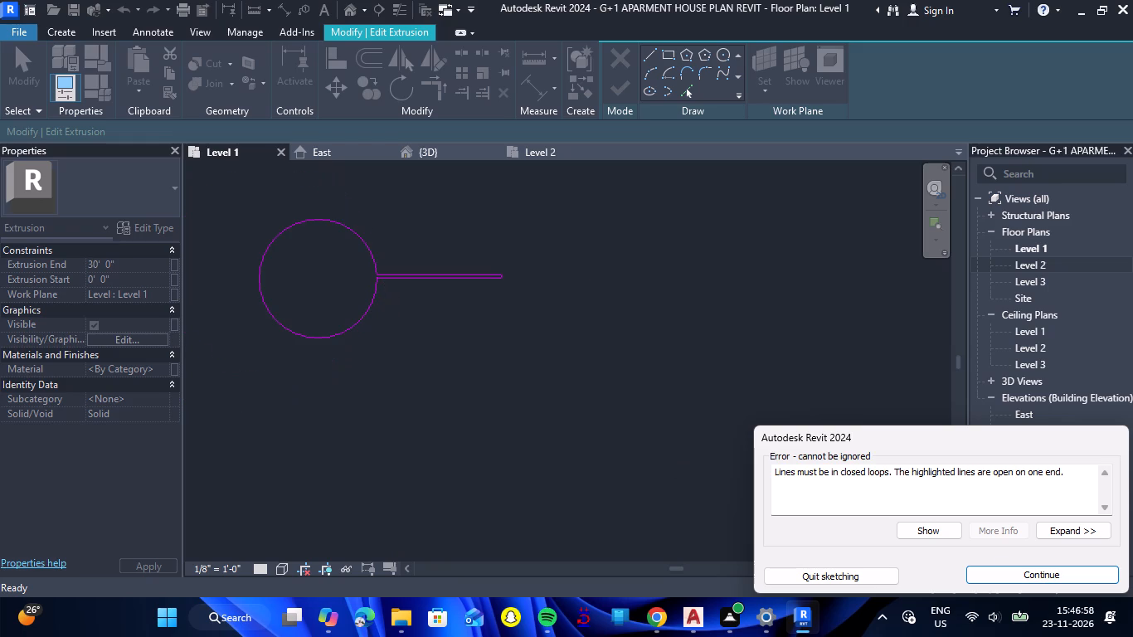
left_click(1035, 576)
Delete the pole's circle and the thin strip's long lines from the extrusion sketch.
key("Escape")
left_click_drag(421, 307, 263, 233)
key("Delete")
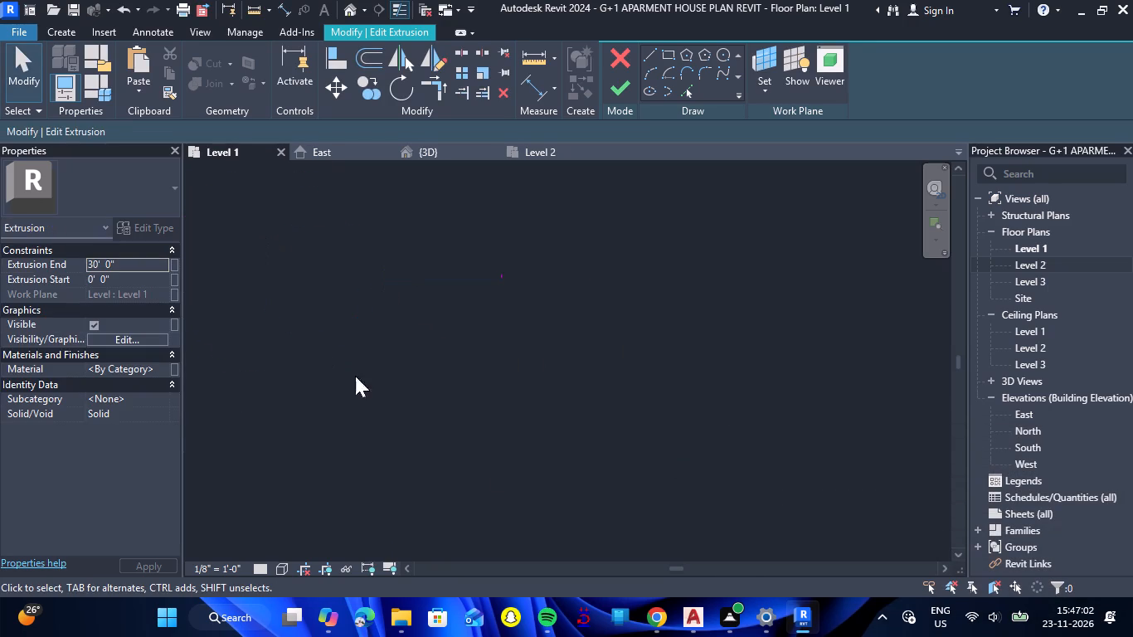
Switch to Chrome and download the flagpole elevation image from the REVIT FLAG FAMILY forum thread.
left_click(651, 620)
scroll(432, 395, "up", 20)
scroll(432, 395, "up", 1)
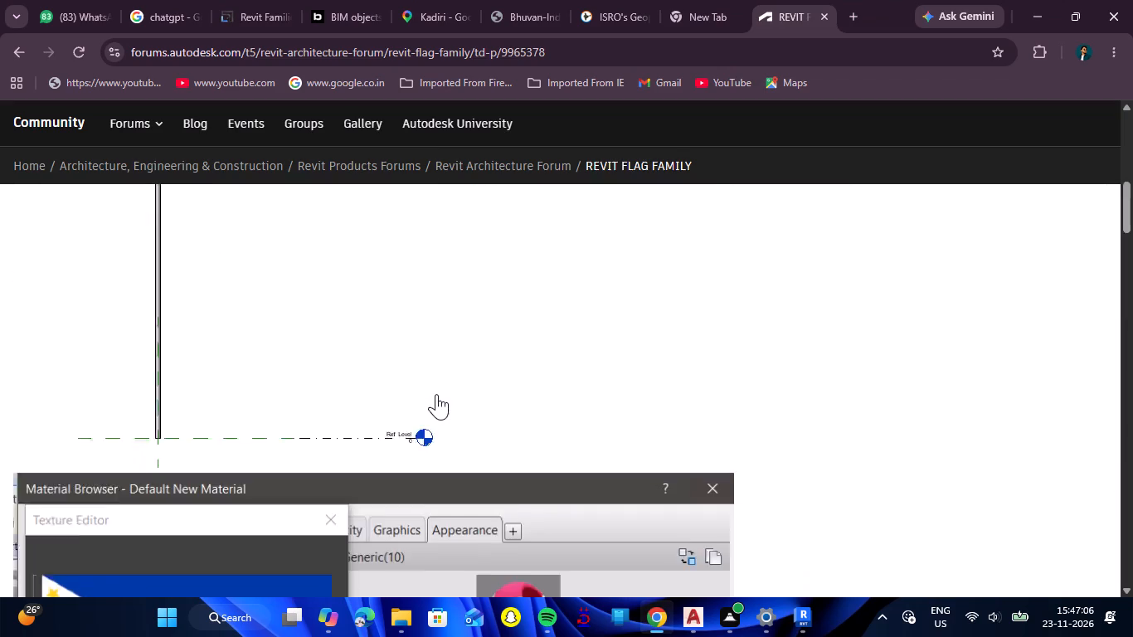
scroll(436, 394, "up", 8)
scroll(436, 394, "down", 9)
scroll(436, 393, "up", 2)
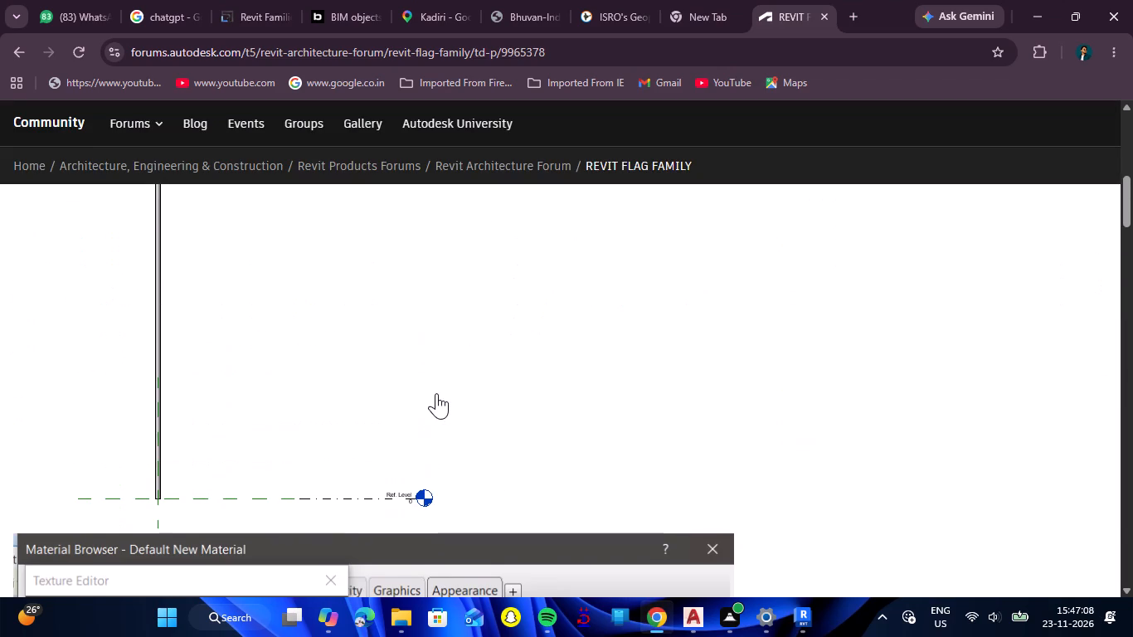
scroll(435, 393, "down", 2)
scroll(435, 393, "up", 4)
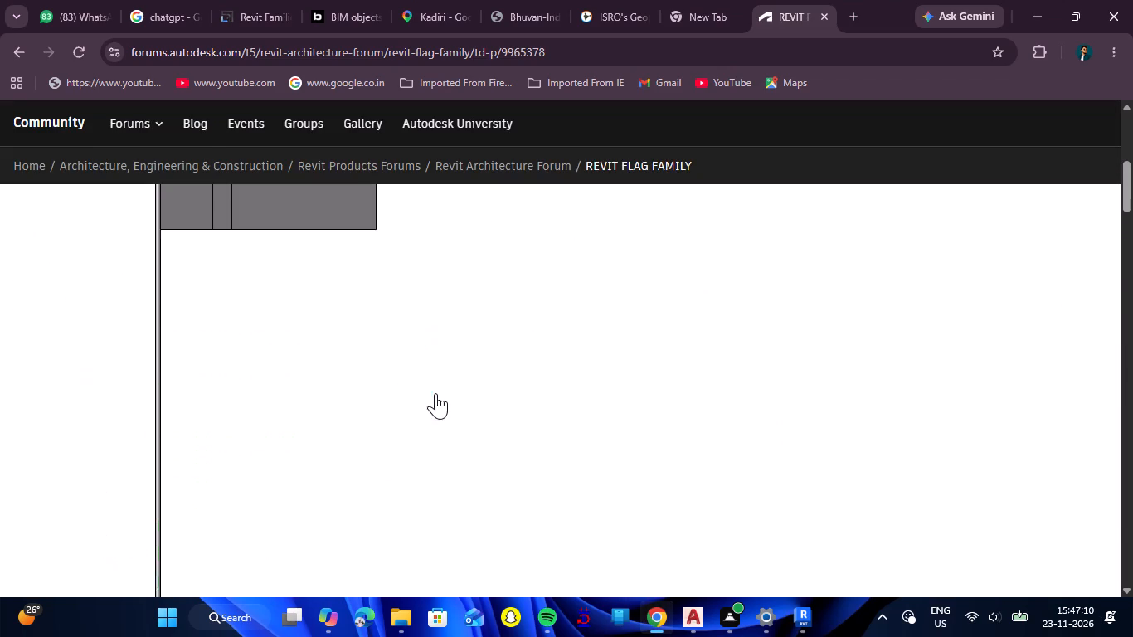
left_click(261, 288)
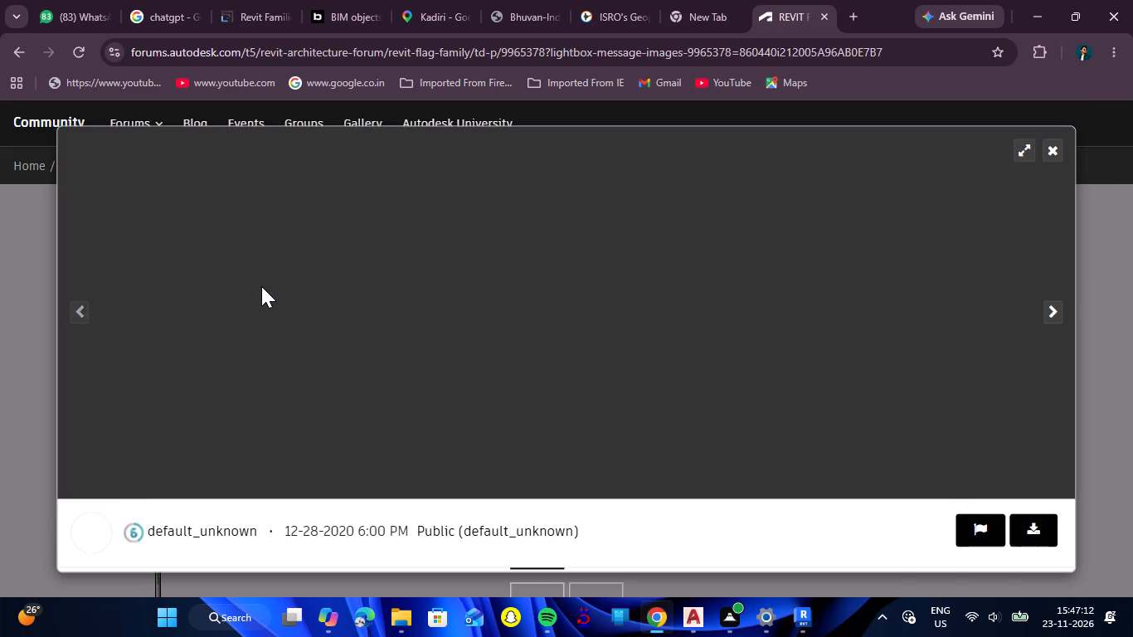
scroll(471, 319, "down", 6)
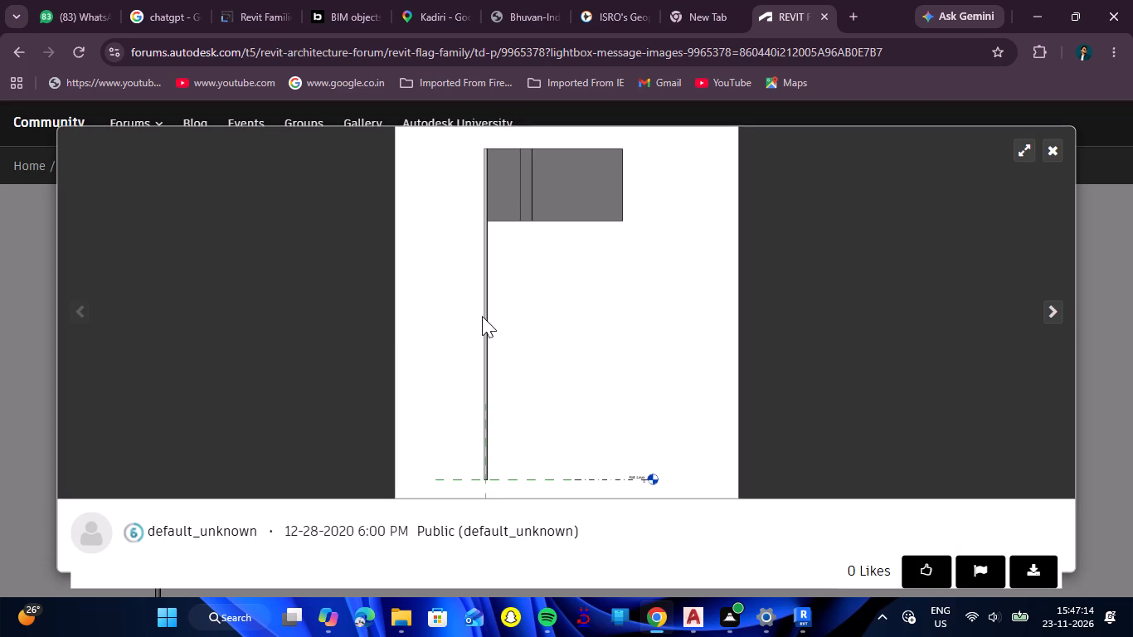
left_click(1032, 572)
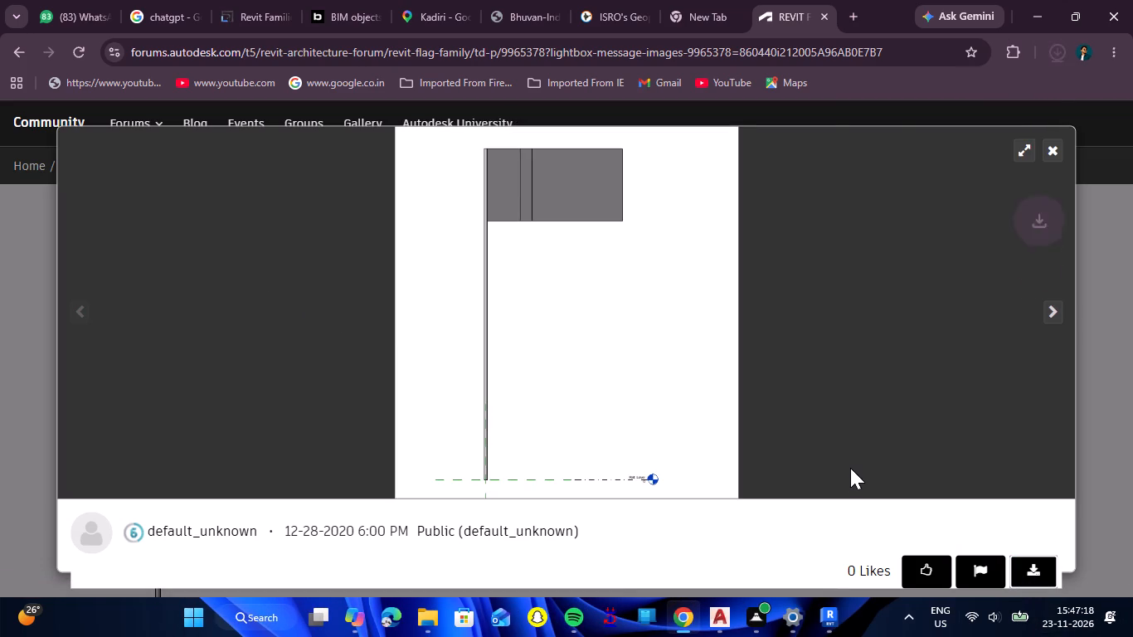
left_click(1092, 225)
Search the Autodesk site for "FLAG FAMILY".
scroll(498, 325, "up", 5)
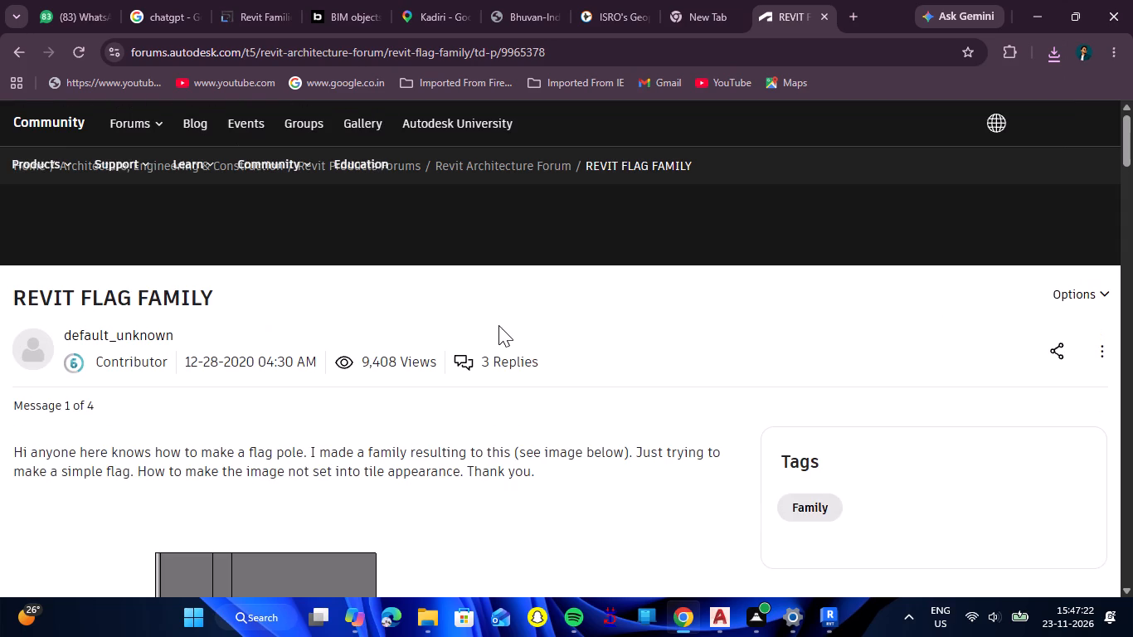
scroll(490, 328, "down", 2)
scroll(488, 327, "up", 4)
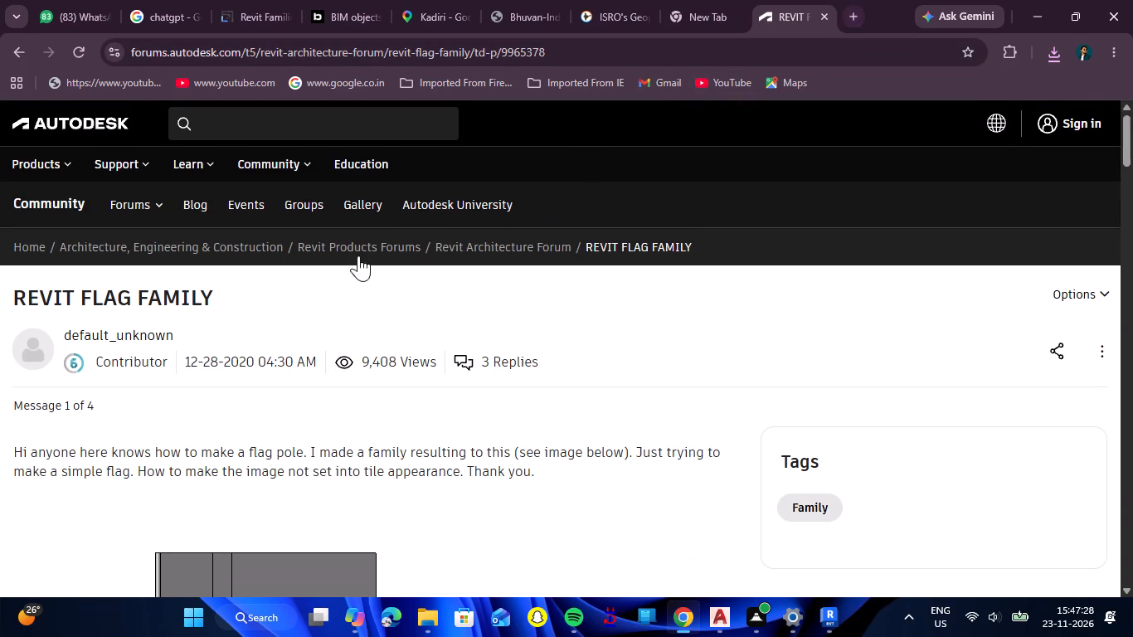
left_click(315, 137)
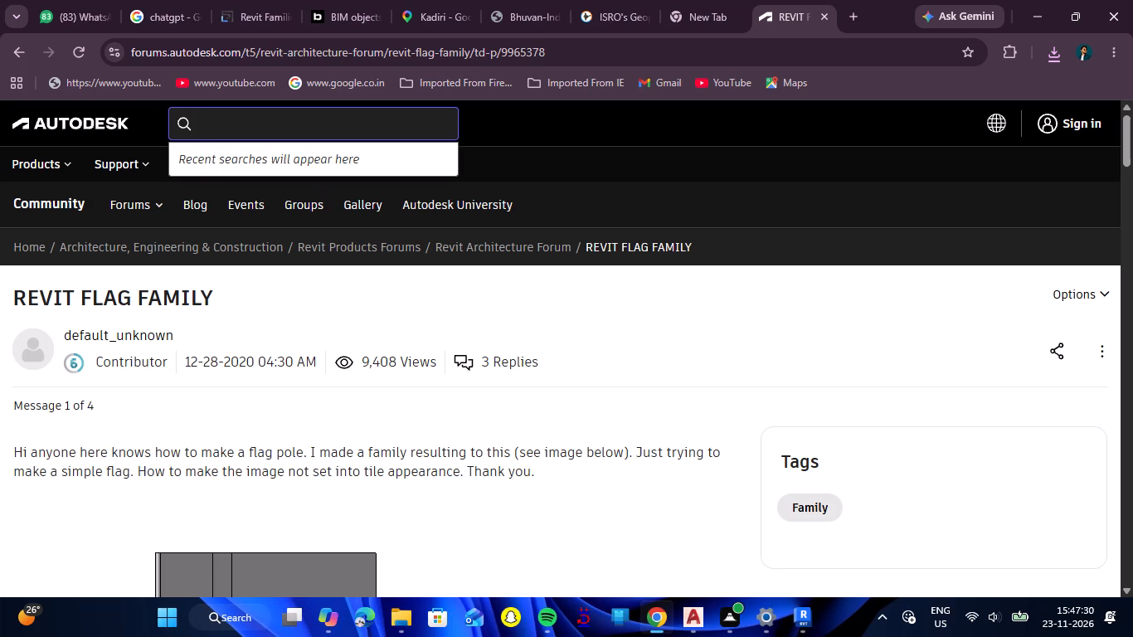
type("FLAG FAMILY")
key("space")
key("Return")
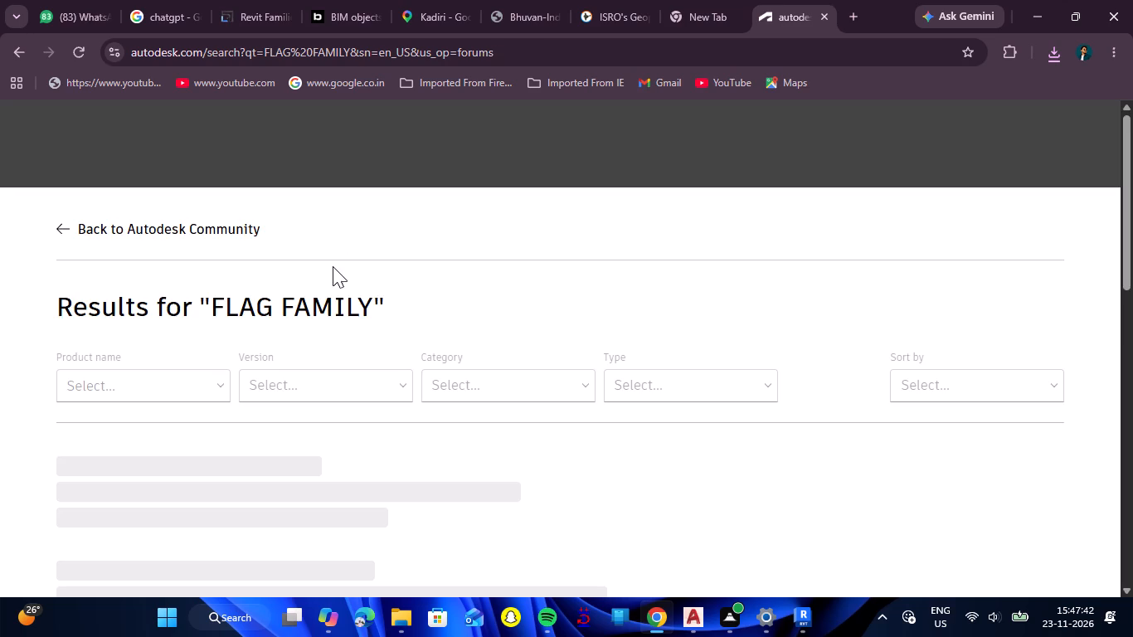
Filter the FLAG FAMILY search results to the product Revit.
scroll(332, 266, "down", 4)
scroll(332, 266, "up", 5)
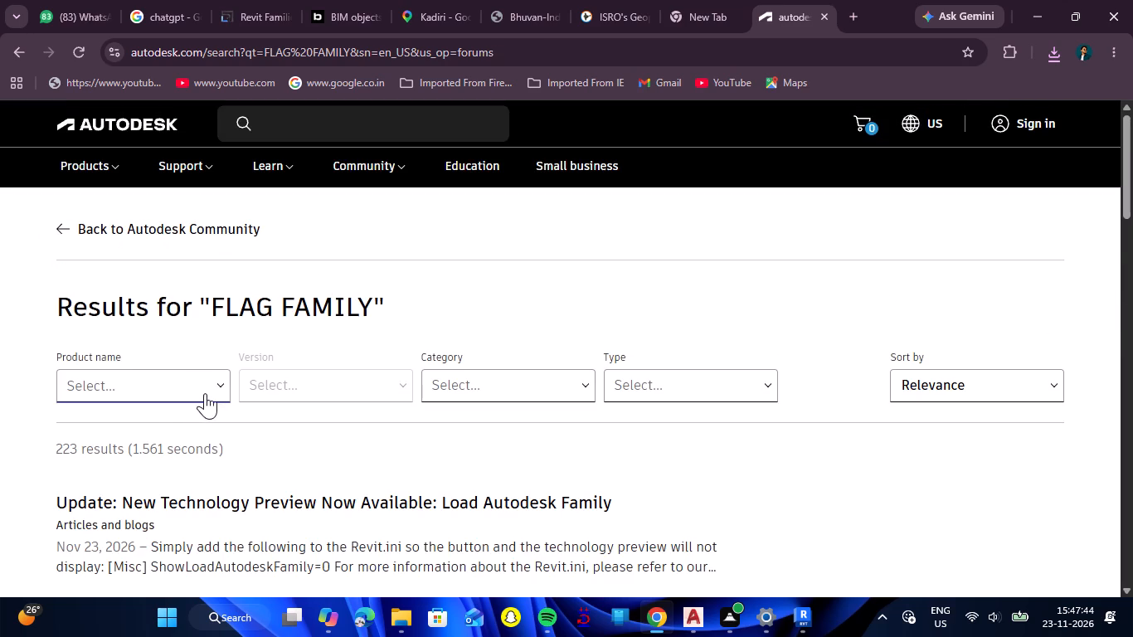
scroll(221, 318, "down", 5)
scroll(221, 318, "up", 5)
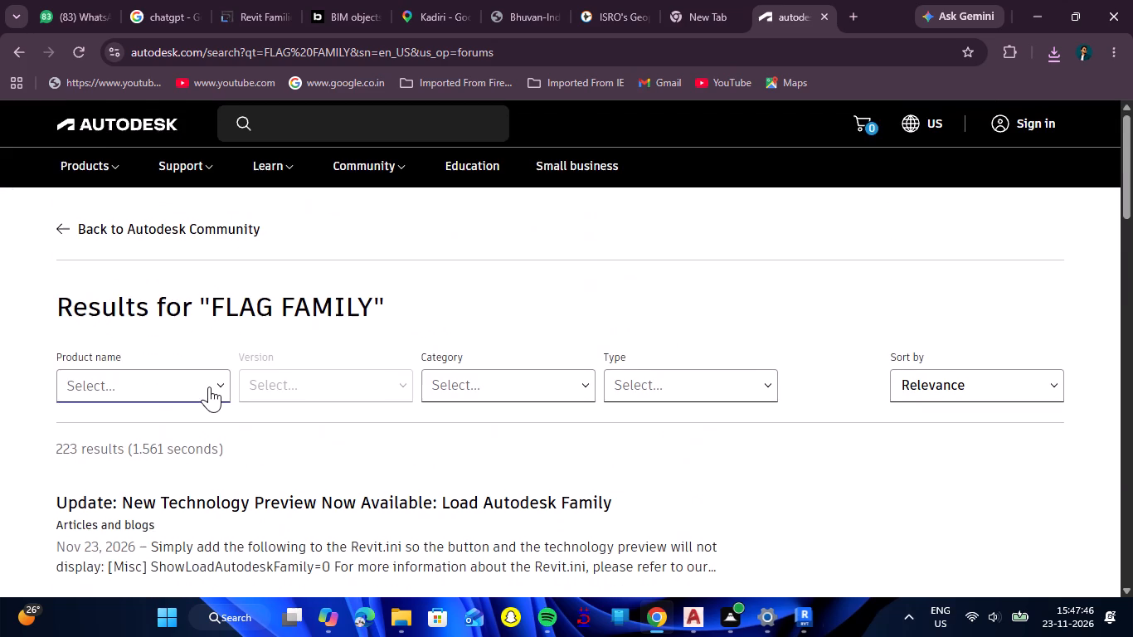
left_click(209, 387)
scroll(209, 387, "down", 3)
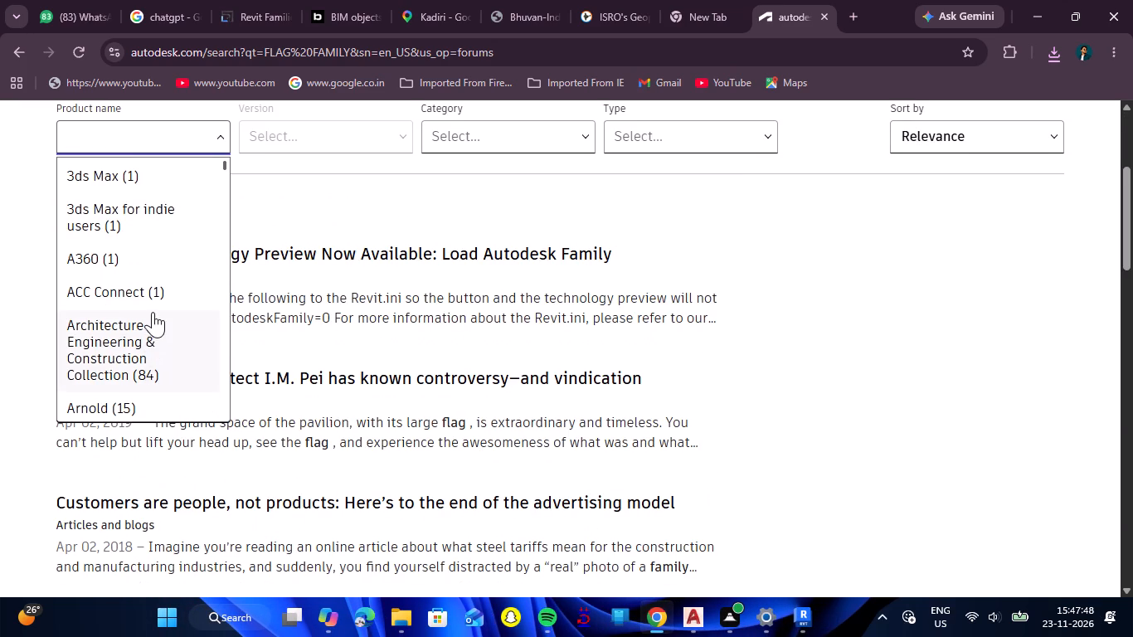
scroll(153, 312, "down", 14)
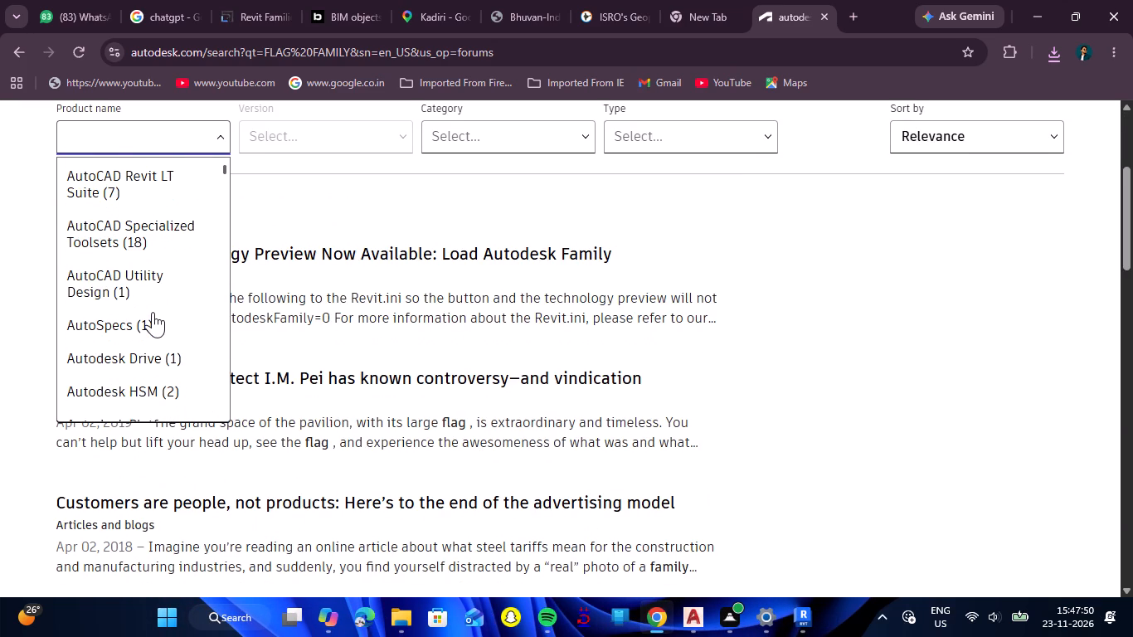
scroll(153, 312, "down", 16)
scroll(168, 312, "down", 11)
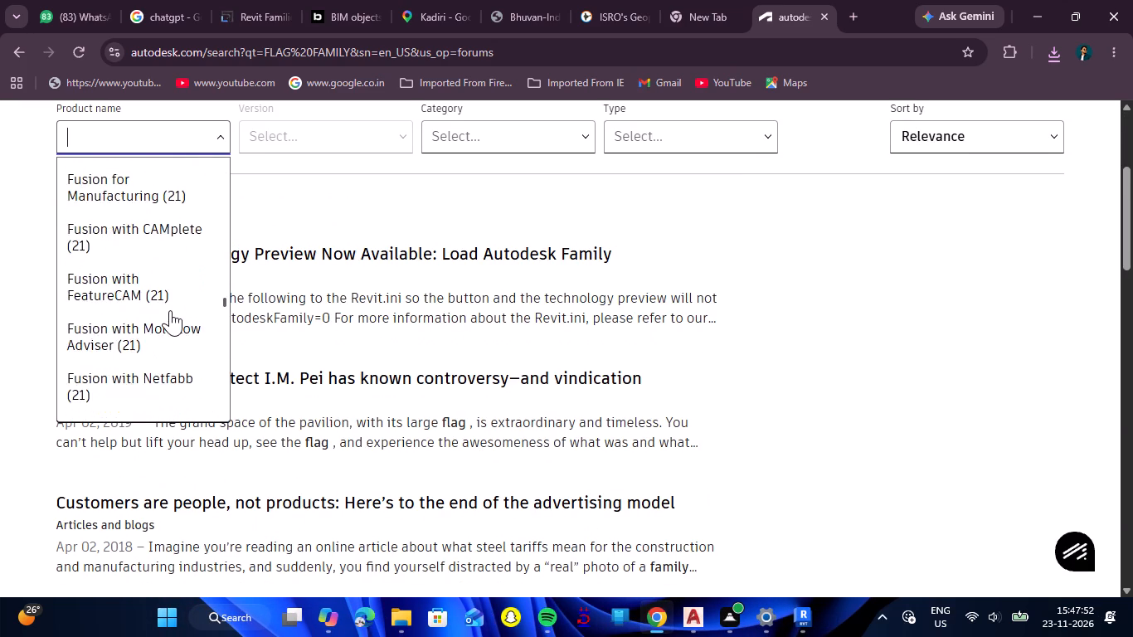
scroll(170, 310, "down", 20)
scroll(170, 310, "down", 2)
scroll(177, 308, "up", 5)
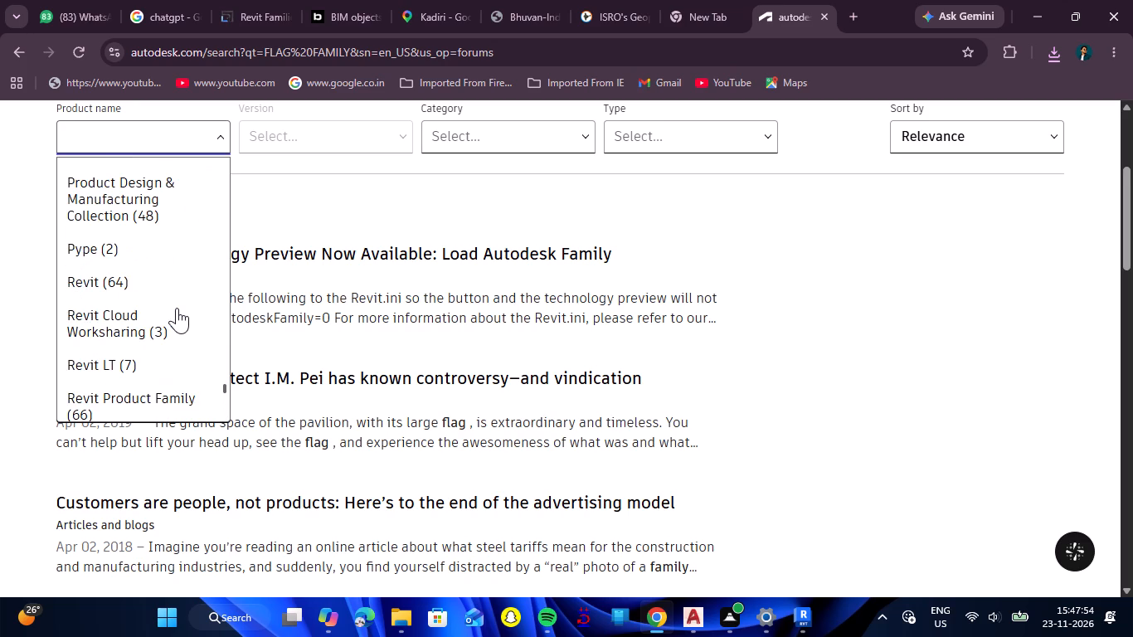
left_click(95, 286)
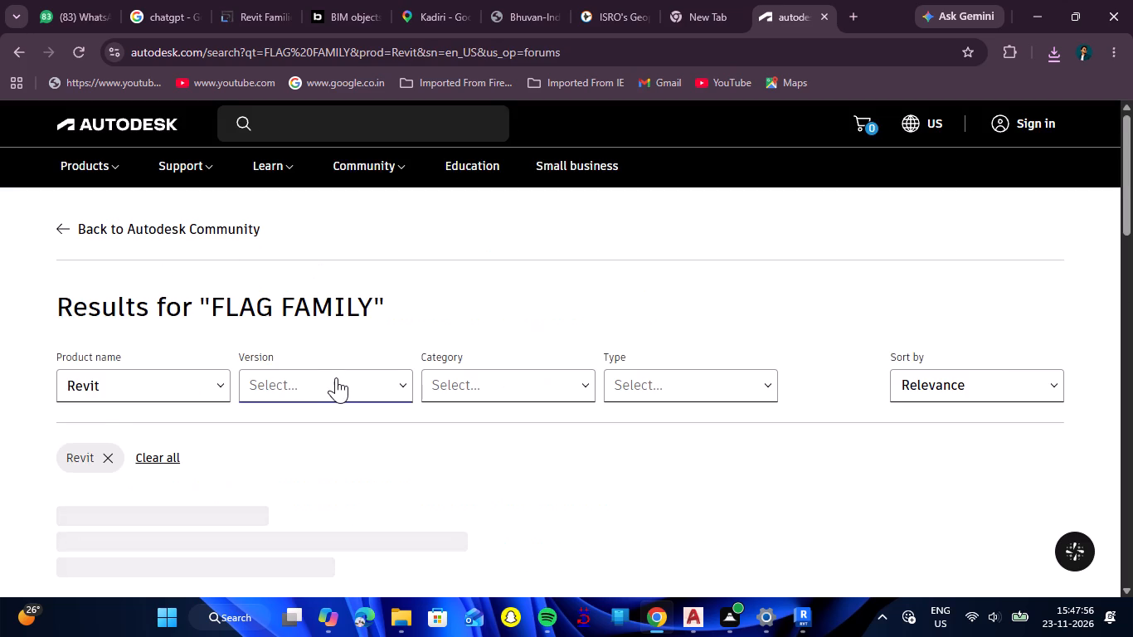
Narrow the Revit search results to version 2024.
left_click(337, 377)
left_click(297, 474)
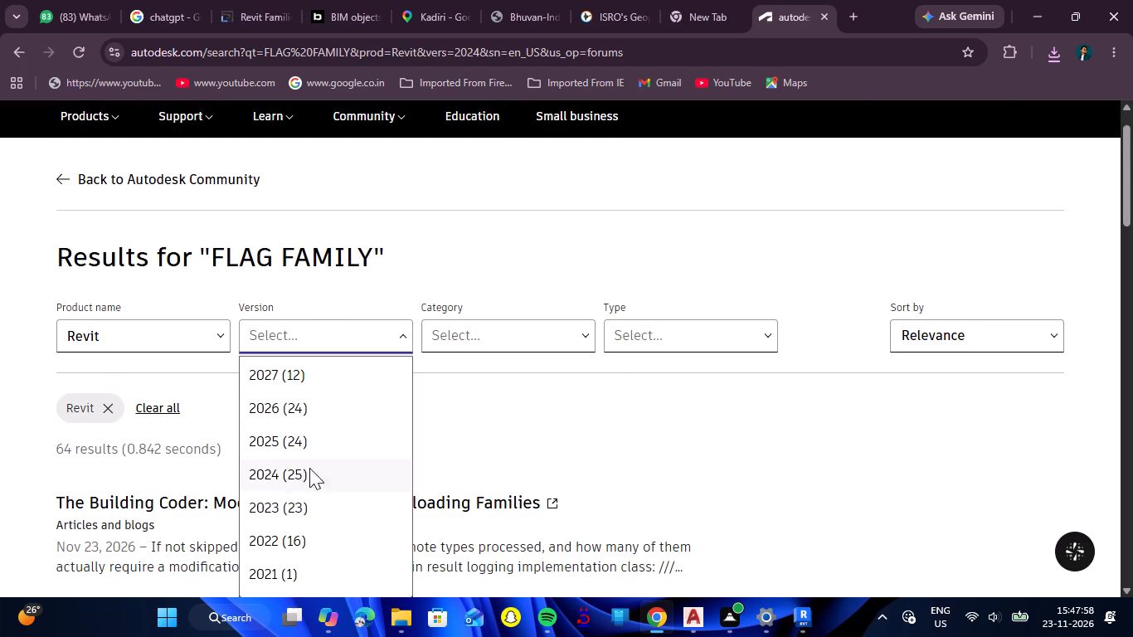
Check the category and type filter choices for the Revit 2024 results and look through the listed posts for a flag family.
left_click(482, 374)
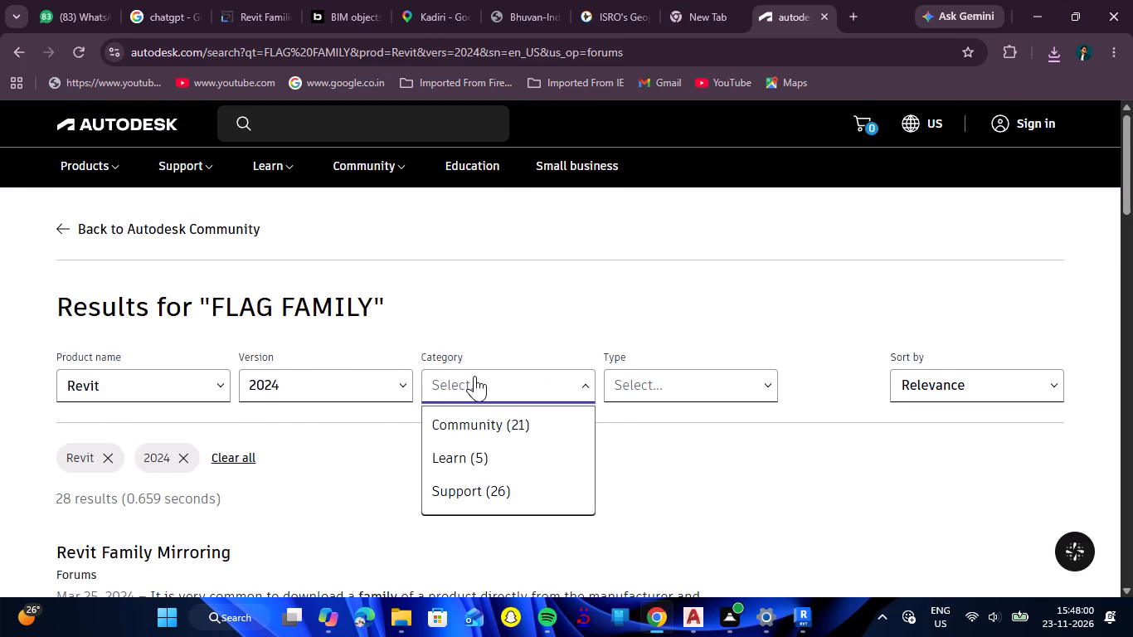
left_click(474, 376)
left_click(644, 377)
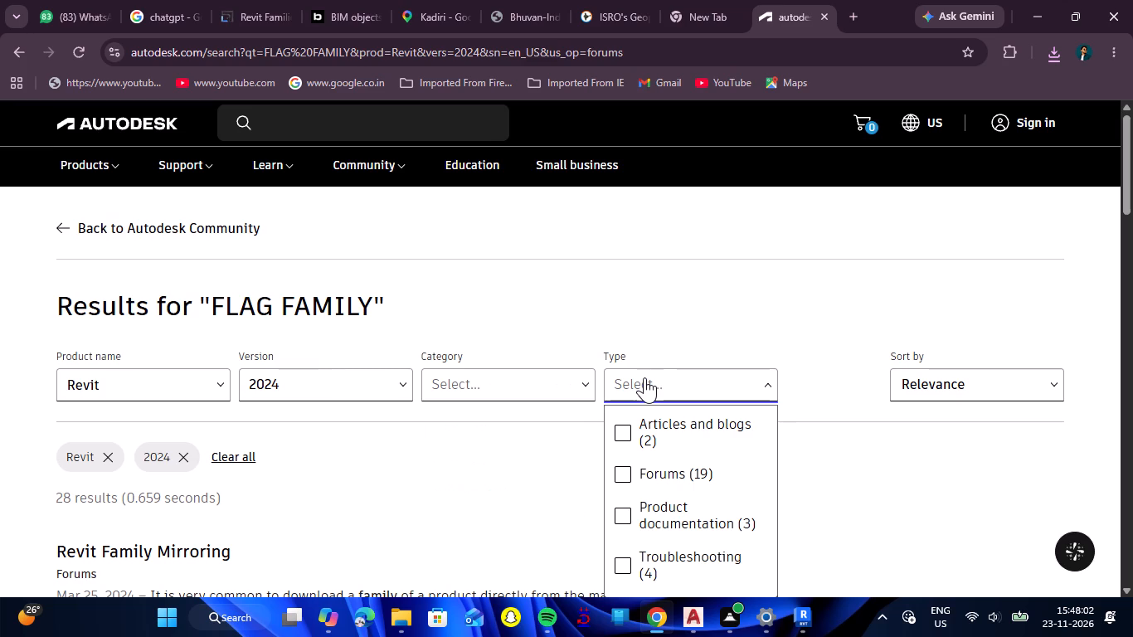
left_click(644, 377)
scroll(416, 420, "down", 4)
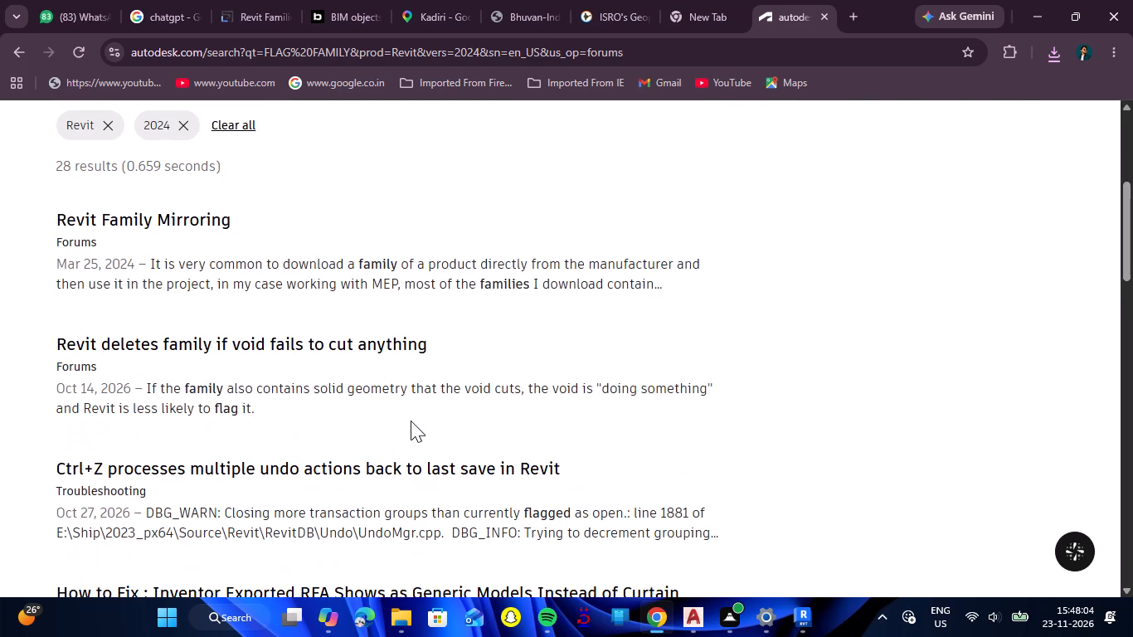
scroll(411, 421, "down", 1)
Search Google for "flag revit family" in the blank browser tab.
left_click(703, 9)
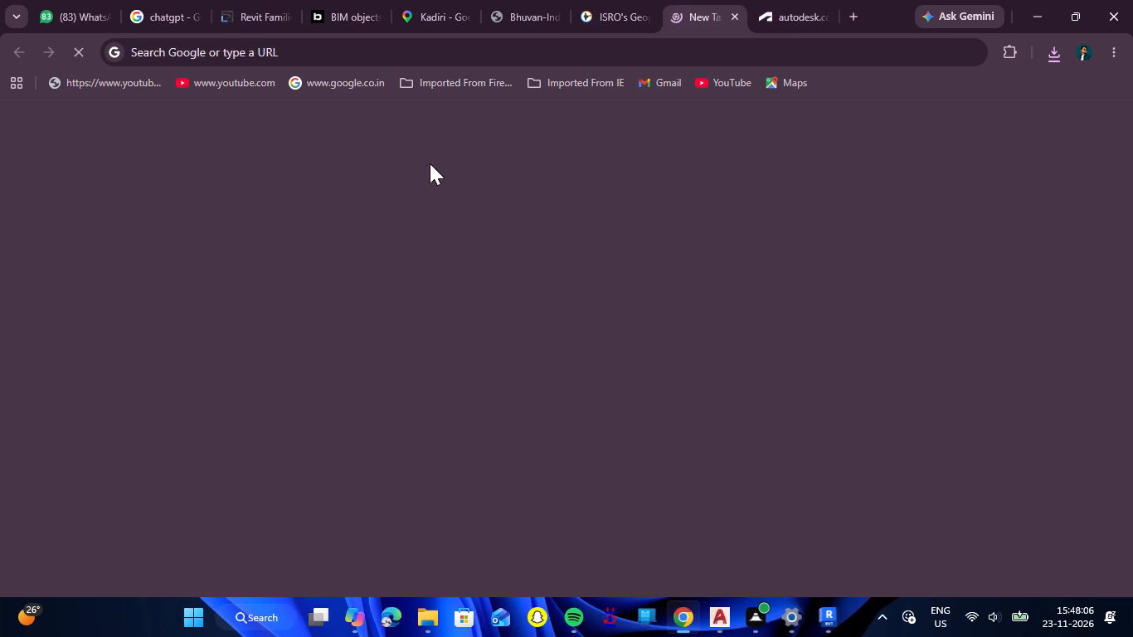
left_click(347, 51)
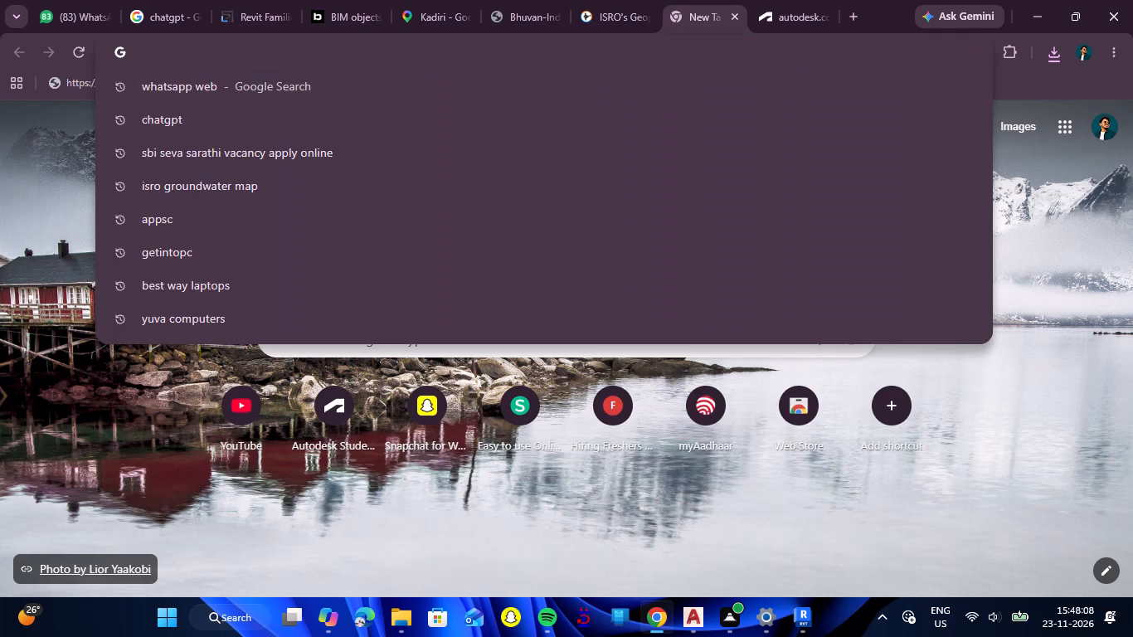
type("FLAG")
key("space")
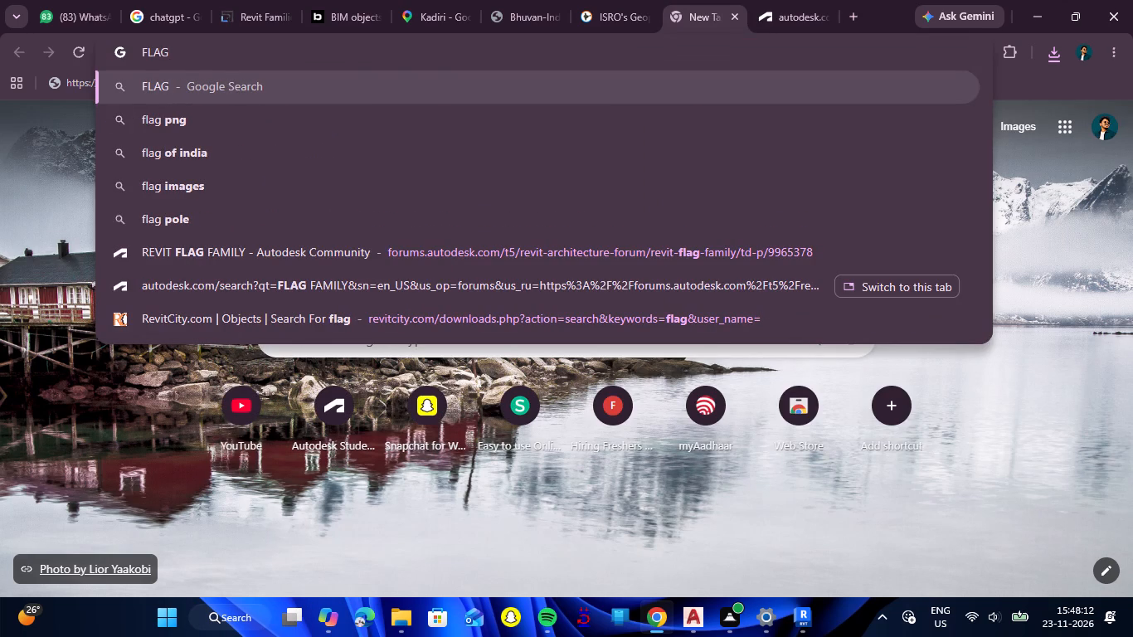
type("REV")
type("IT")
key("Down")
key("Return")
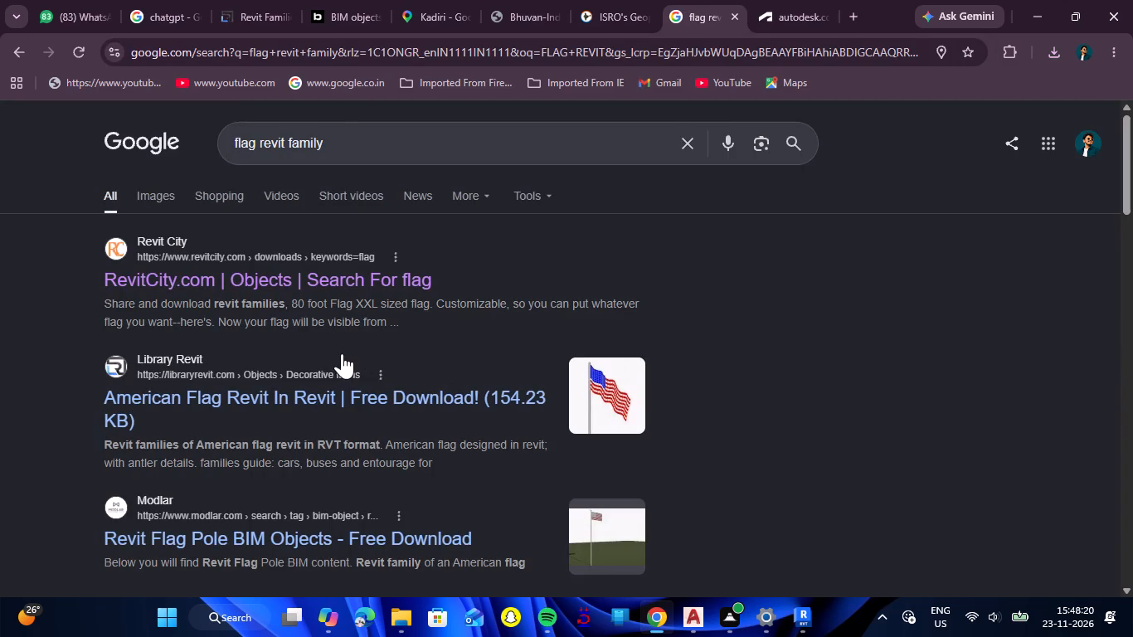
Examine the American flag revit page on Library Revit for its format and download option, and return to the search results.
scroll(343, 354, "down", 1)
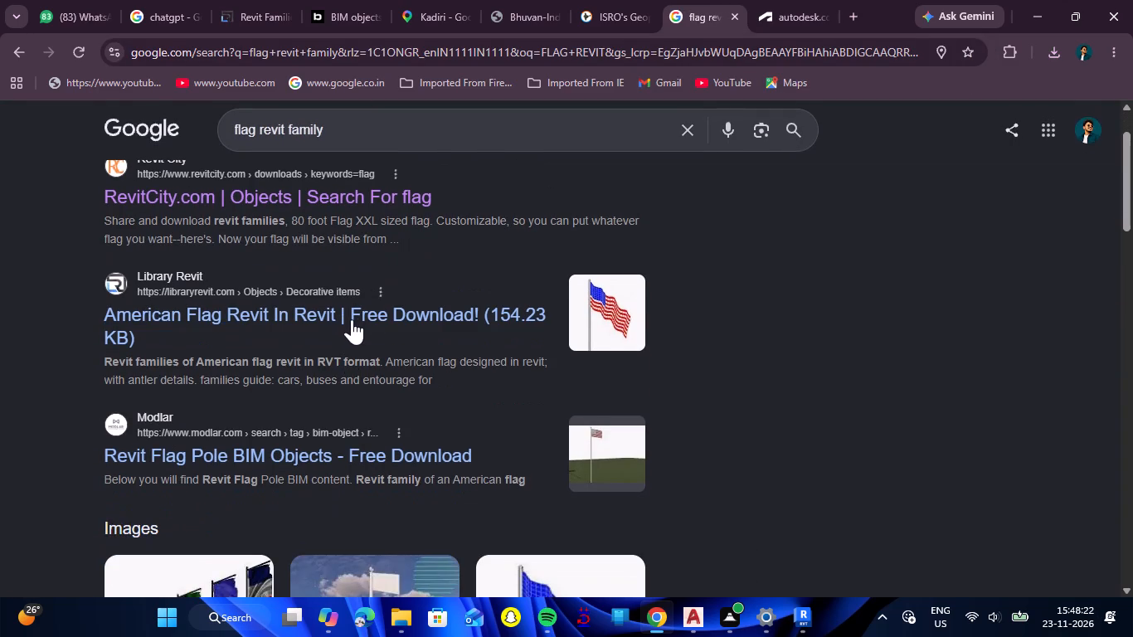
left_click(353, 316)
scroll(336, 315, "down", 15)
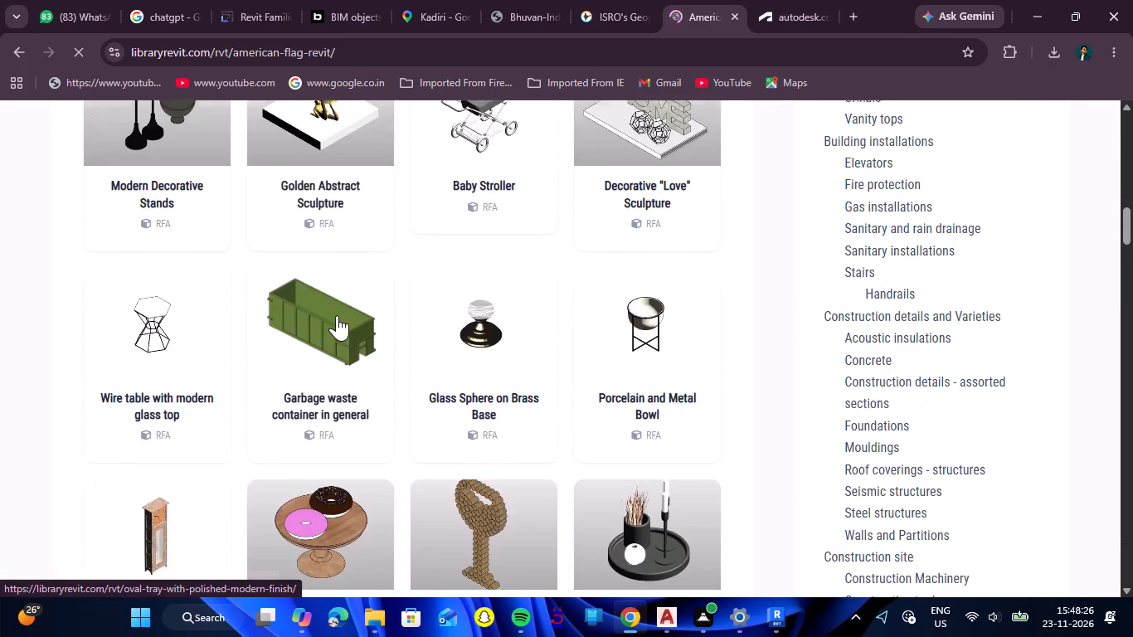
scroll(348, 313, "down", 6)
scroll(348, 313, "up", 20)
scroll(349, 312, "up", 6)
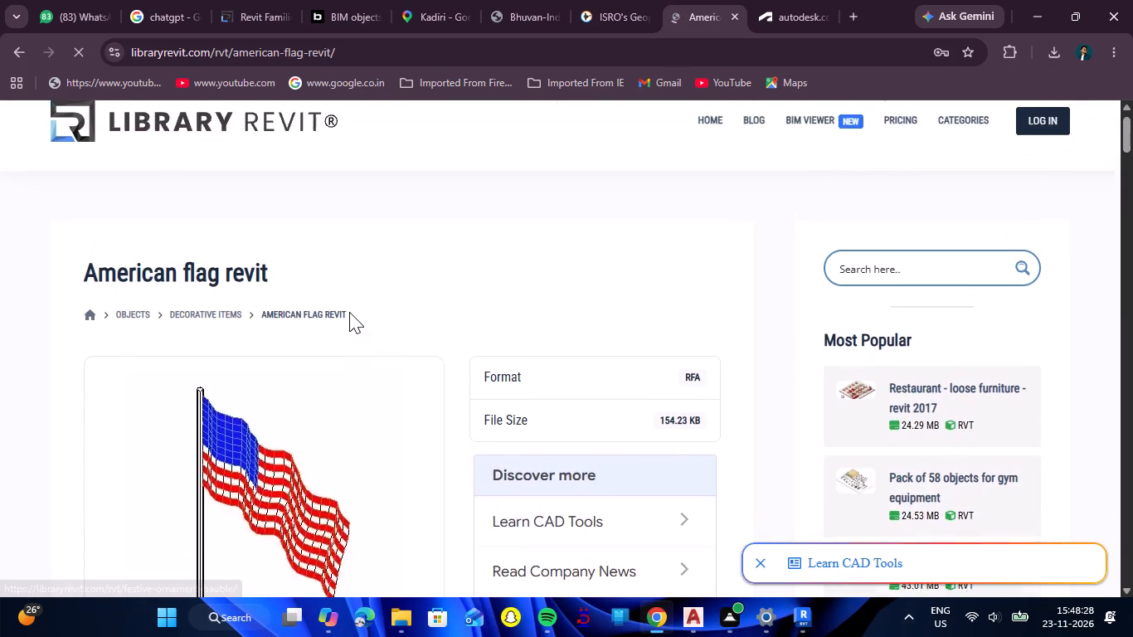
scroll(349, 312, "down", 3)
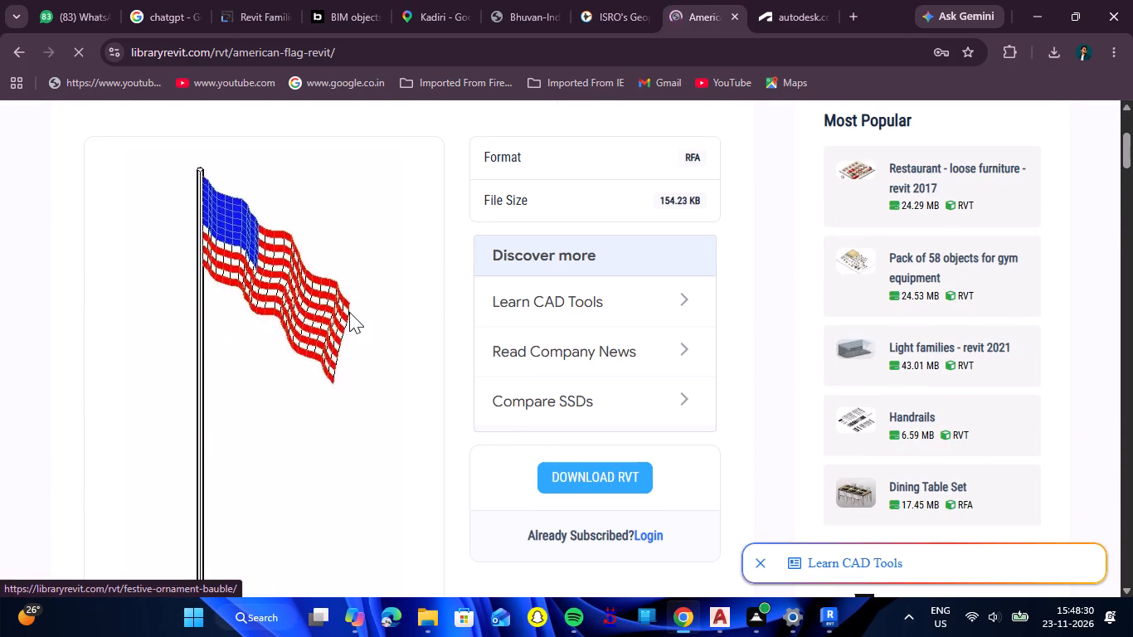
scroll(349, 312, "up", 6)
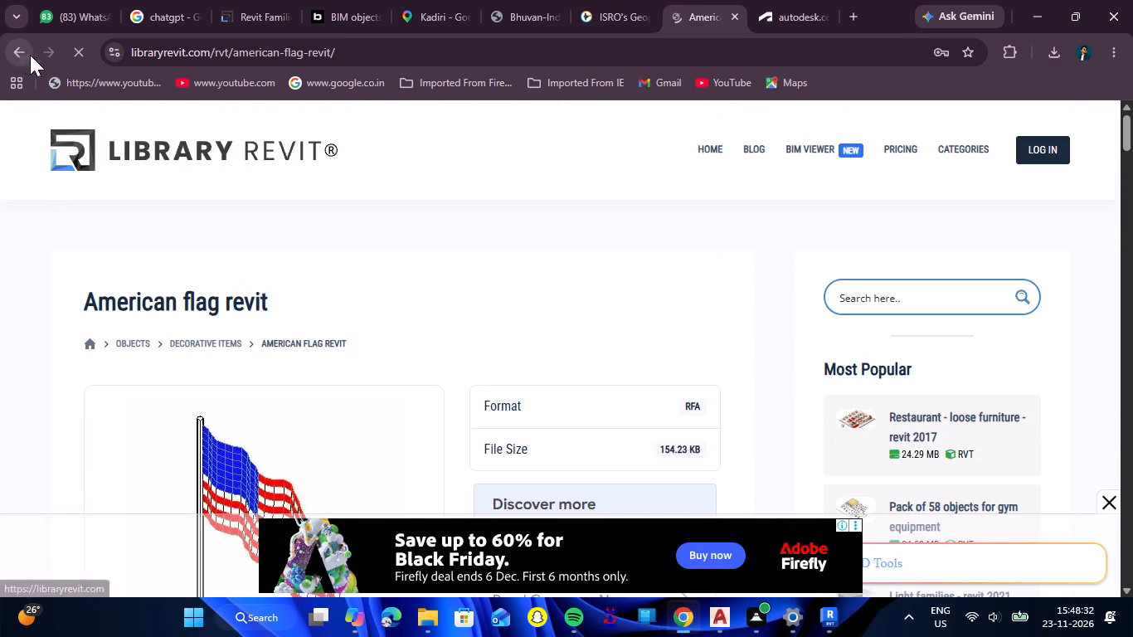
left_click(27, 55)
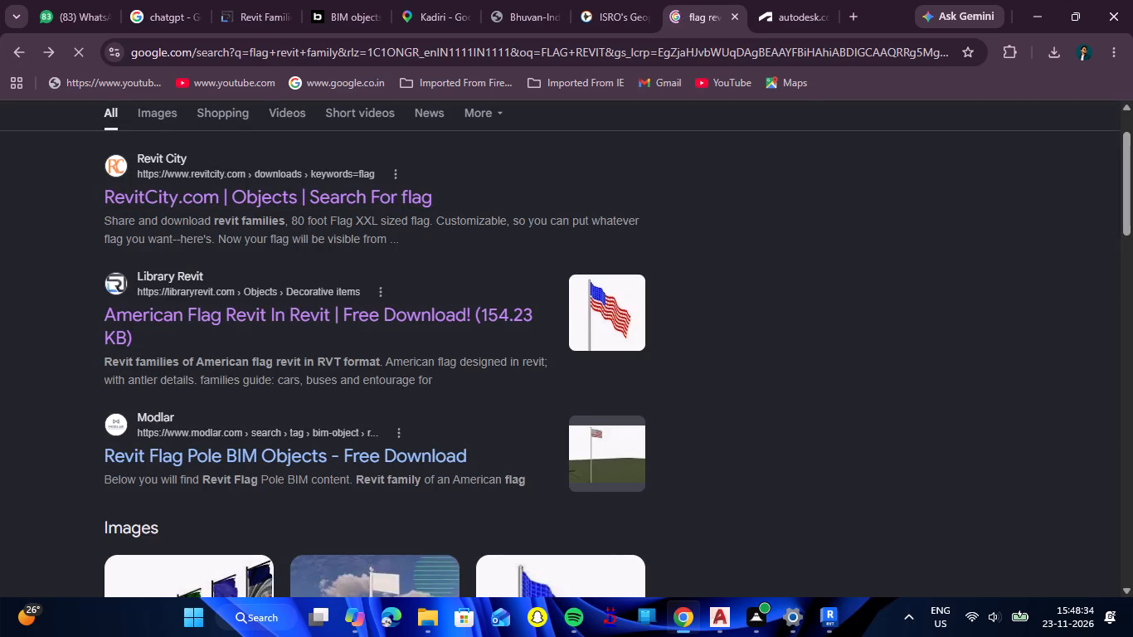
Open the 80 foot Flag object from RevitCity's flag search, using the RevitCity link in the AI overview.
scroll(360, 249, "down", 1)
scroll(407, 326, "down", 2)
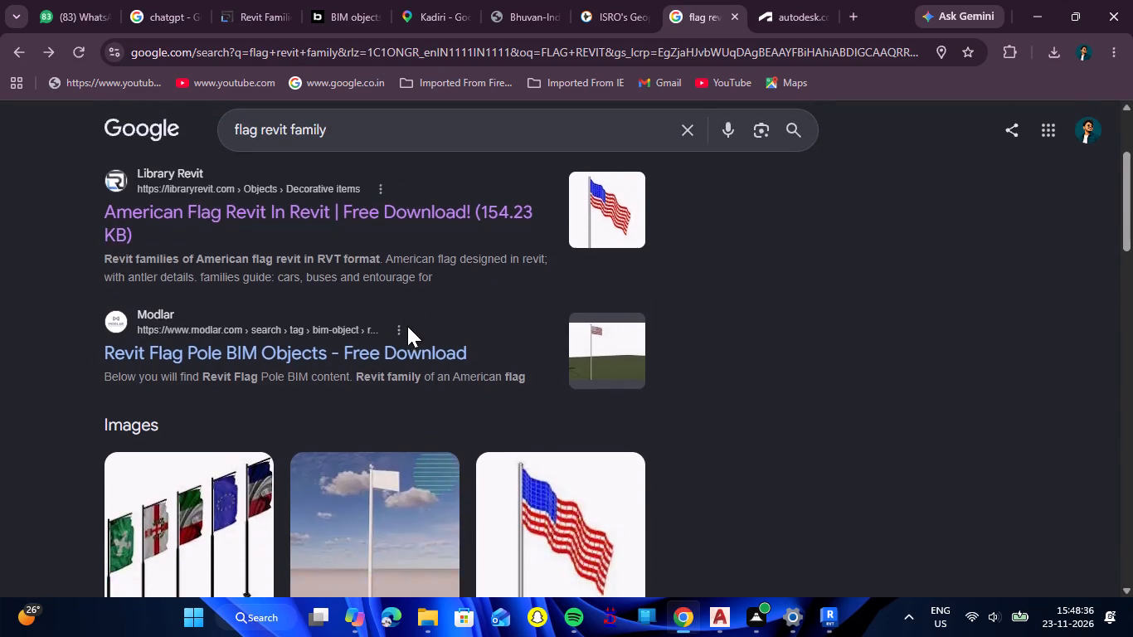
scroll(407, 326, "down", 7)
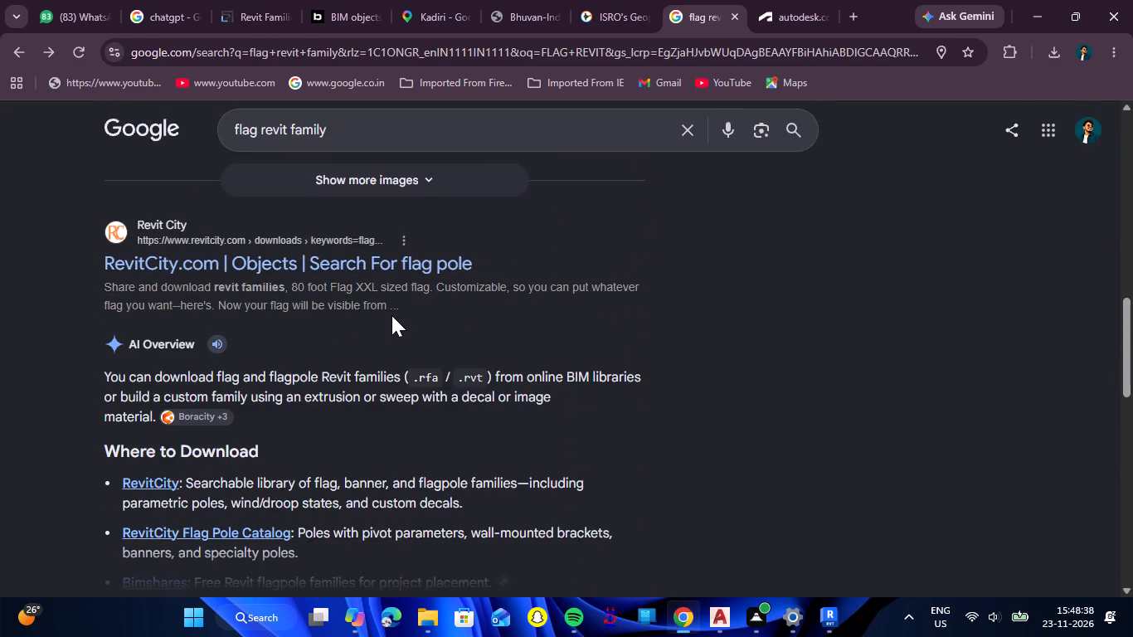
scroll(391, 315, "down", 1)
scroll(295, 361, "down", 1)
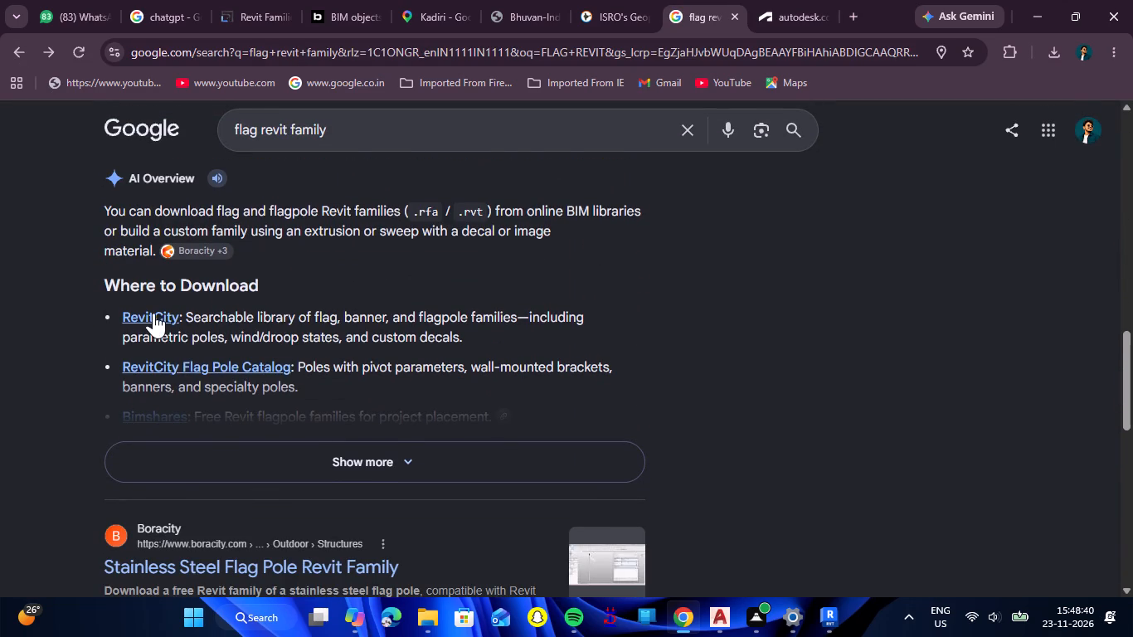
left_click(153, 313)
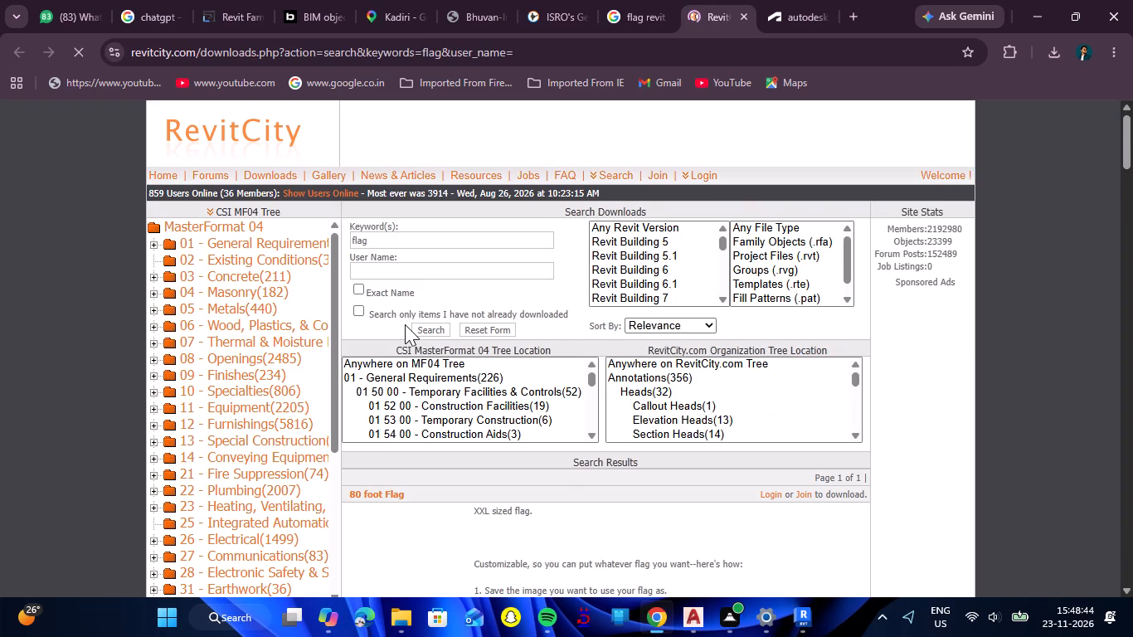
left_click(378, 494)
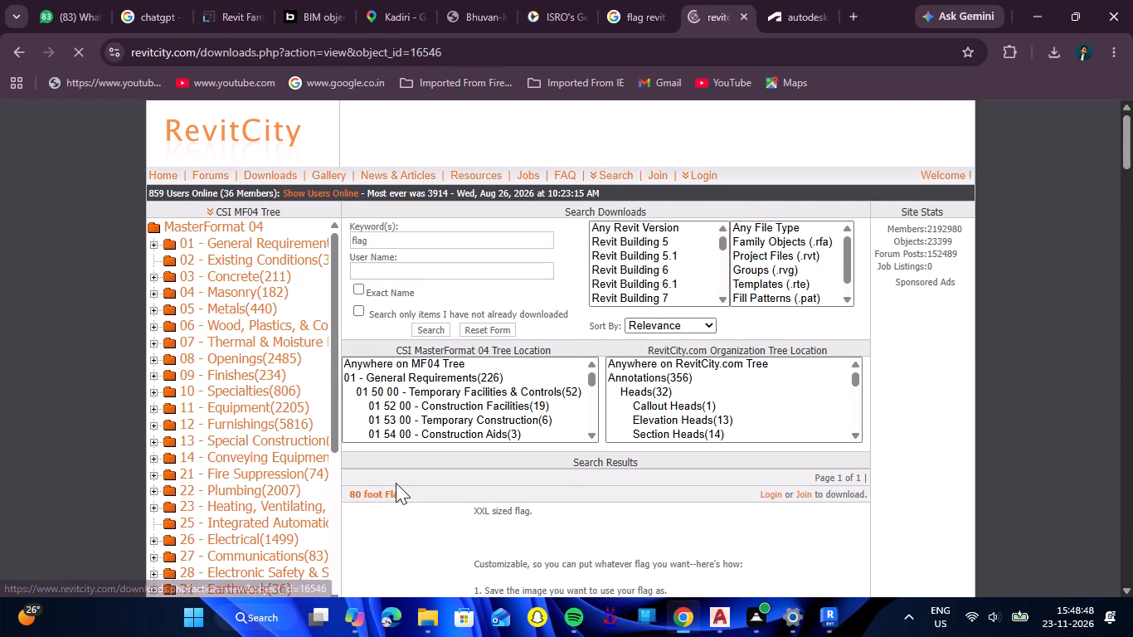
Examine the 80 foot Flag page's preview image, customization instructions, product version and download requirements.
left_click(610, 352)
scroll(576, 343, "down", 6)
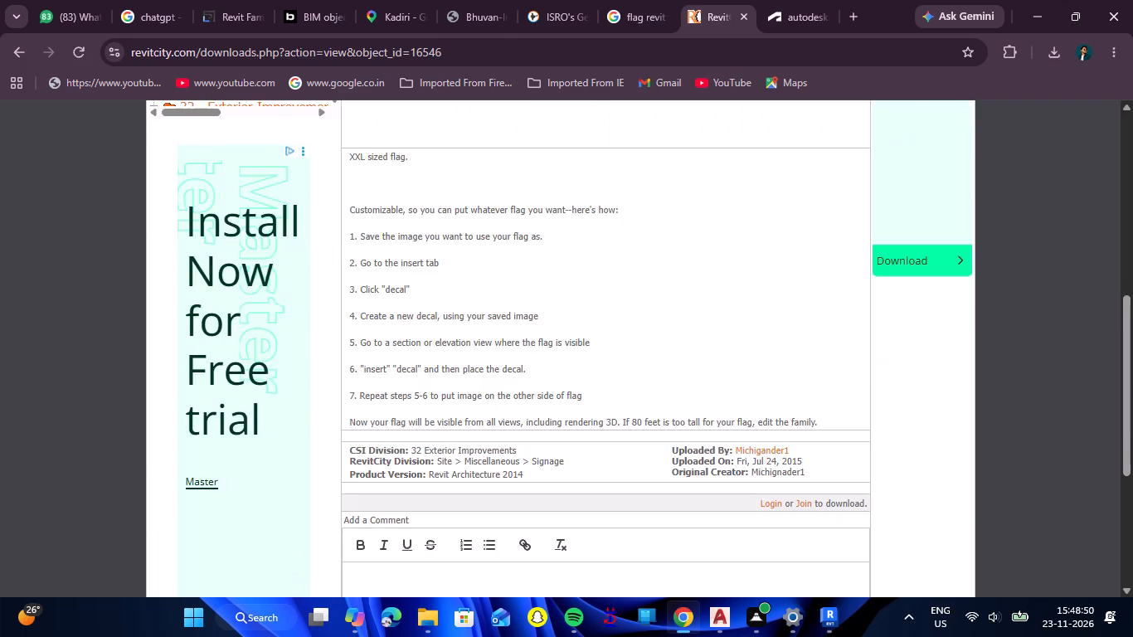
scroll(590, 339, "up", 4)
right_click(610, 323)
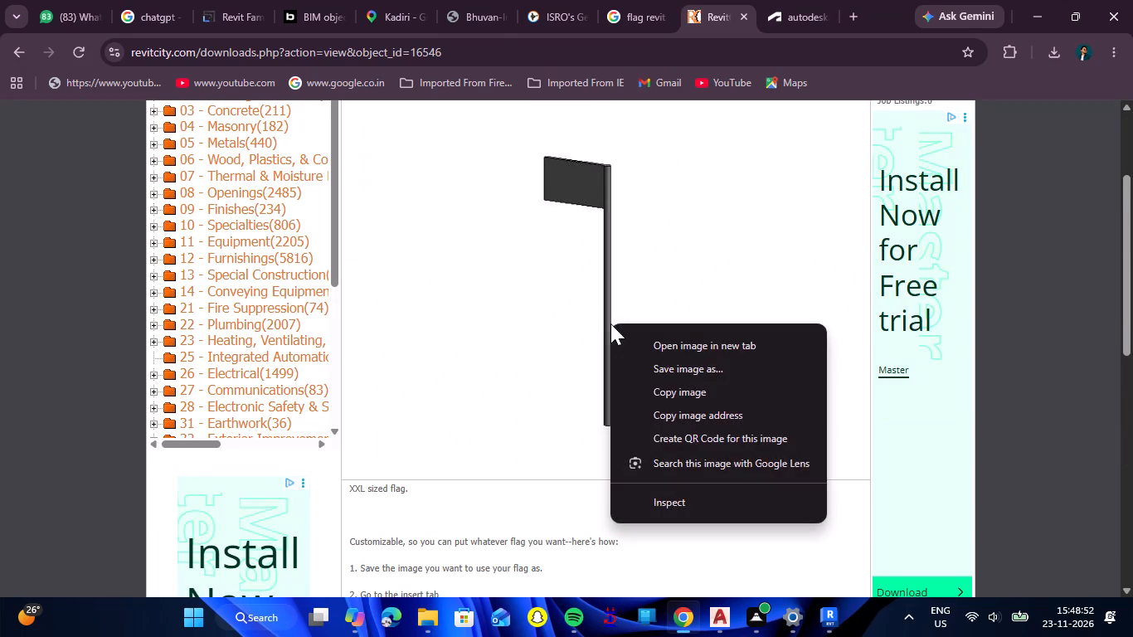
left_click(591, 321)
left_click(392, 486)
scroll(547, 362, "up", 2)
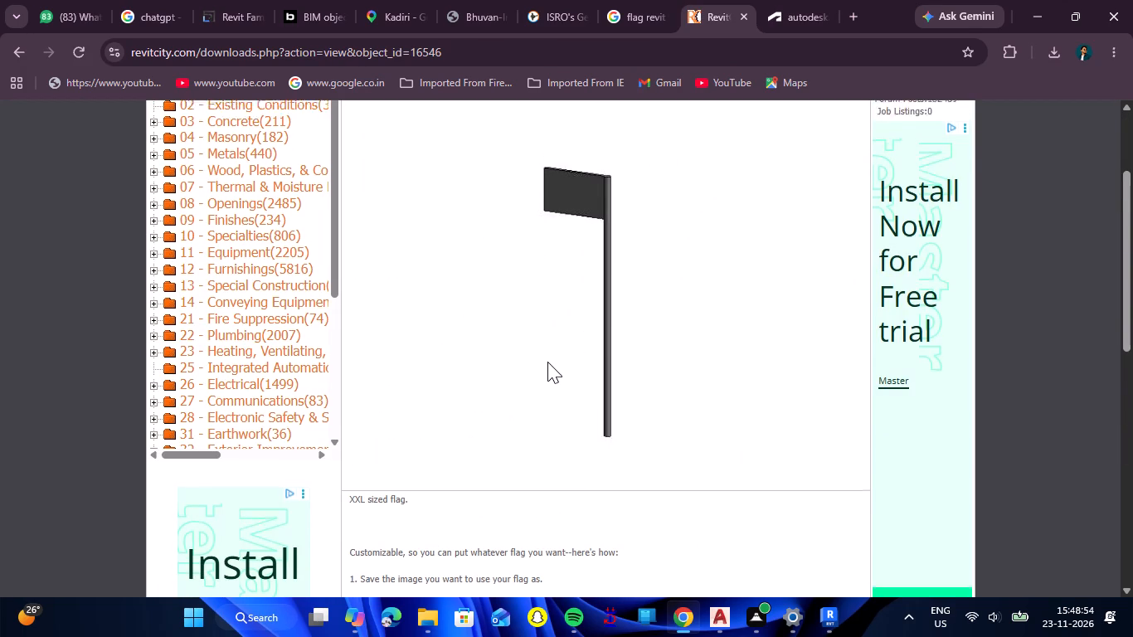
scroll(547, 362, "up", 1)
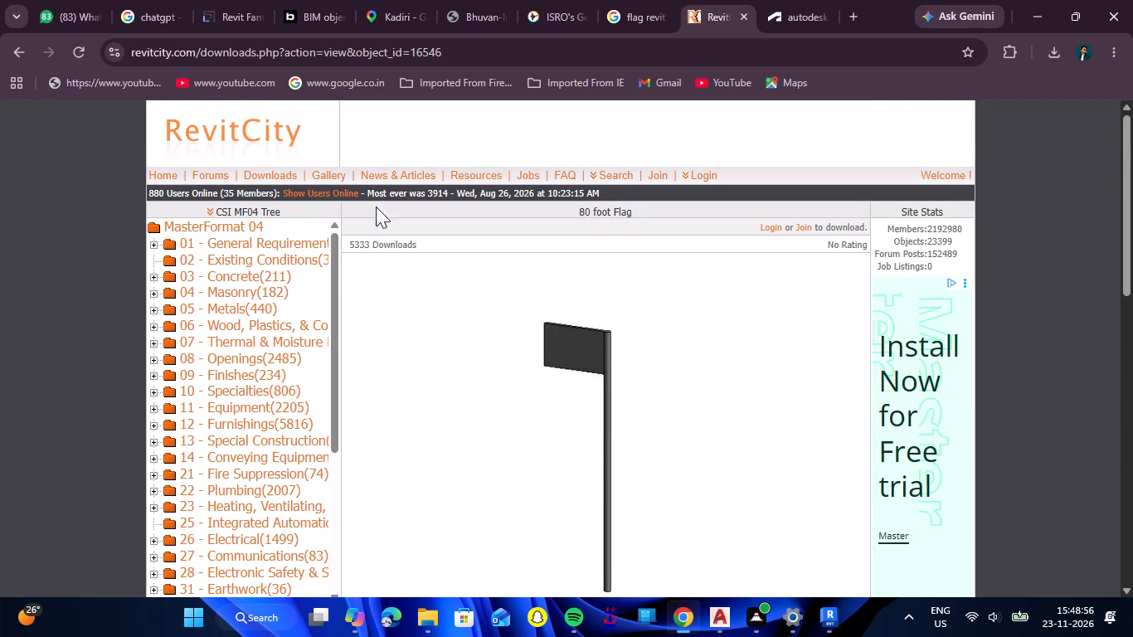
scroll(372, 211, "down", 8)
scroll(538, 302, "down", 4)
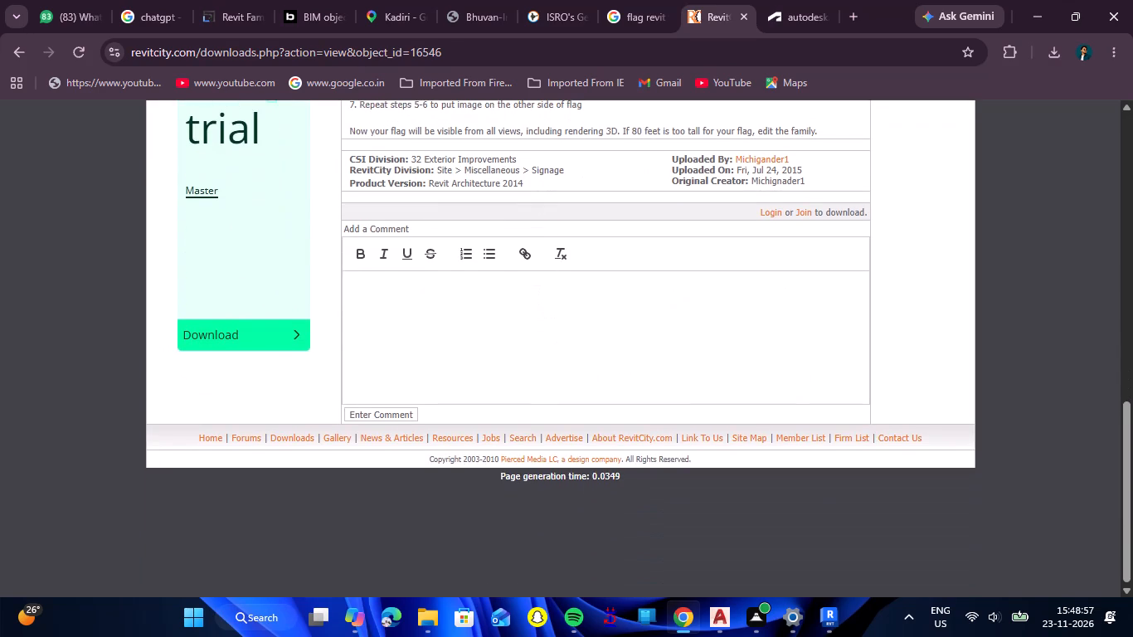
scroll(546, 298, "up", 5)
scroll(552, 304, "down", 5)
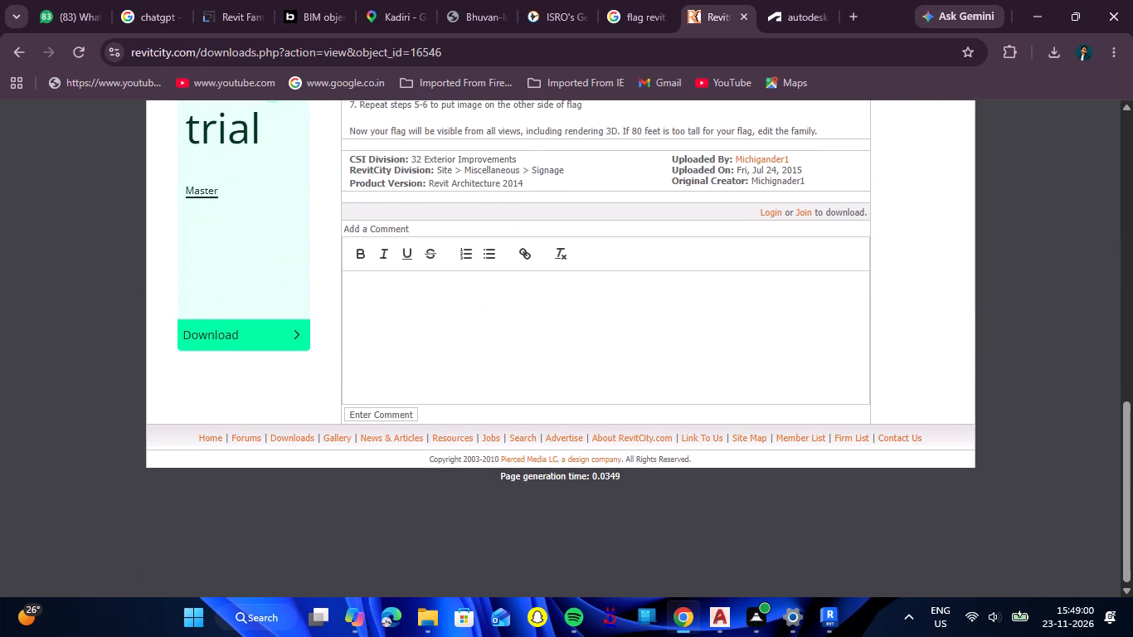
View RevitCity's membership sign-up form from the 80 foot Flag page, and close the RevitCity tab.
left_click(841, 211)
left_click(800, 208)
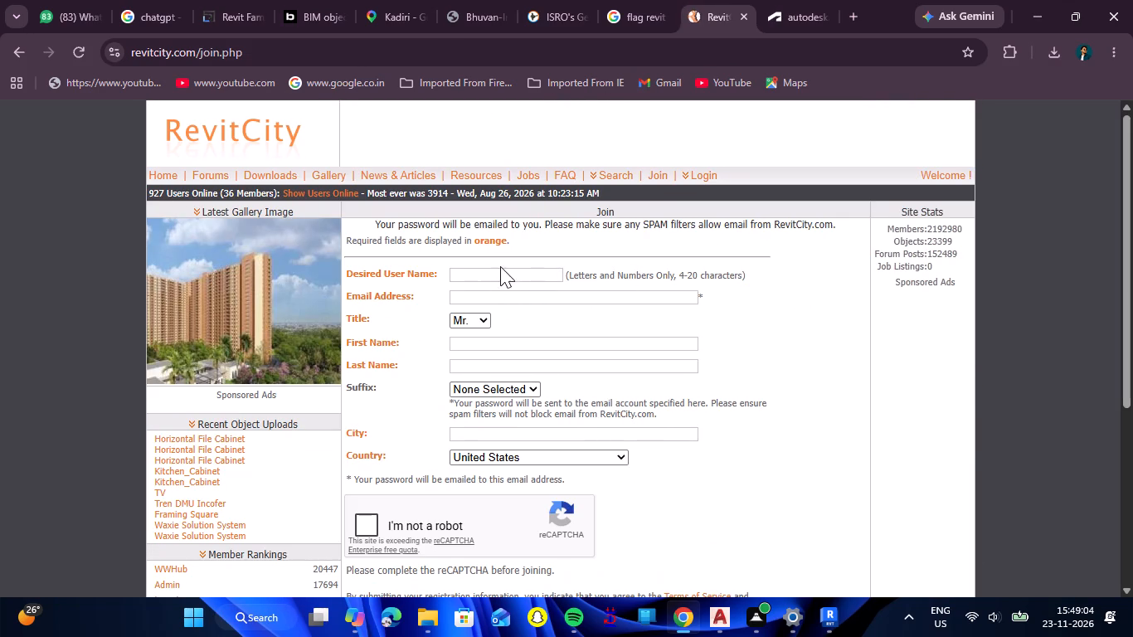
scroll(545, 299, "up", 5)
left_click(746, 20)
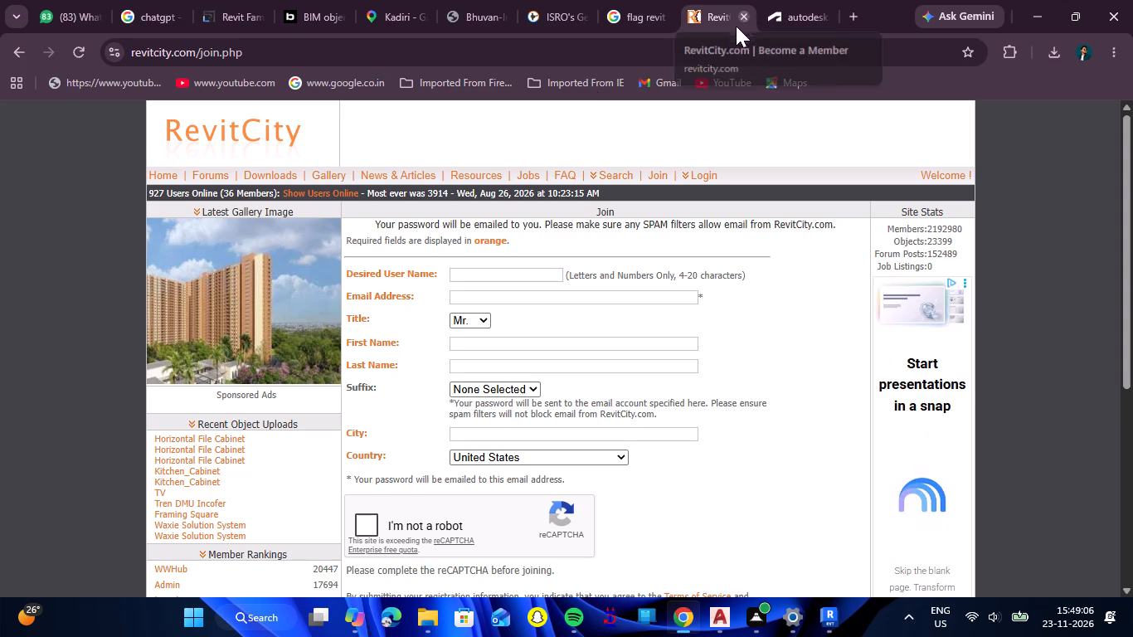
Refine the Google search to "flag POLE revit family".
scroll(401, 166, "up", 5)
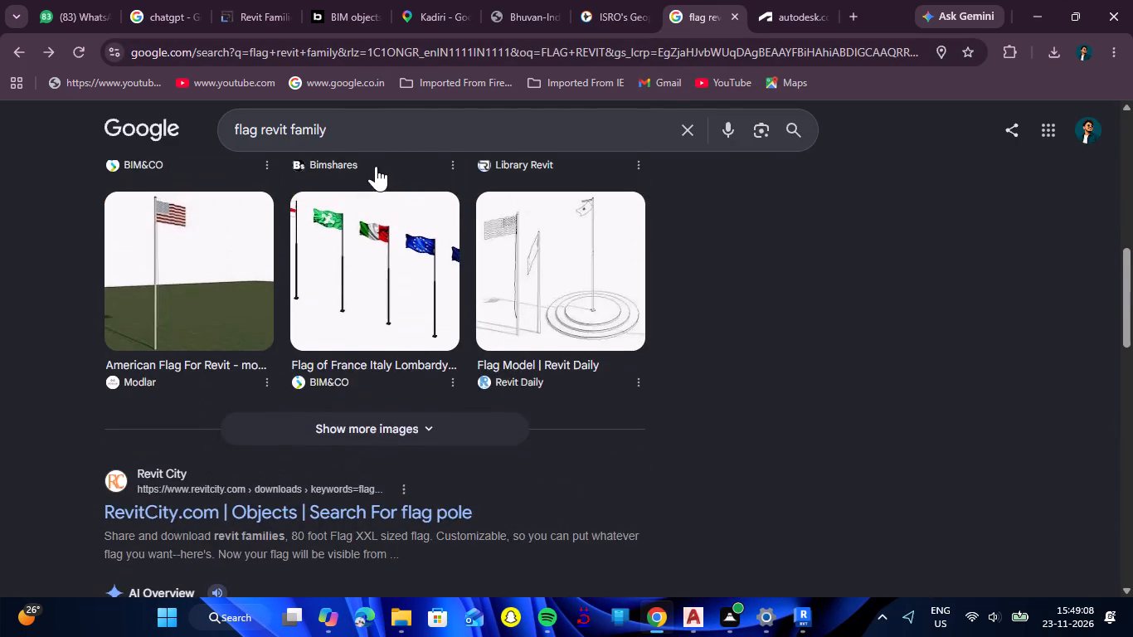
scroll(195, 159, "up", 6)
scroll(212, 231, "up", 7)
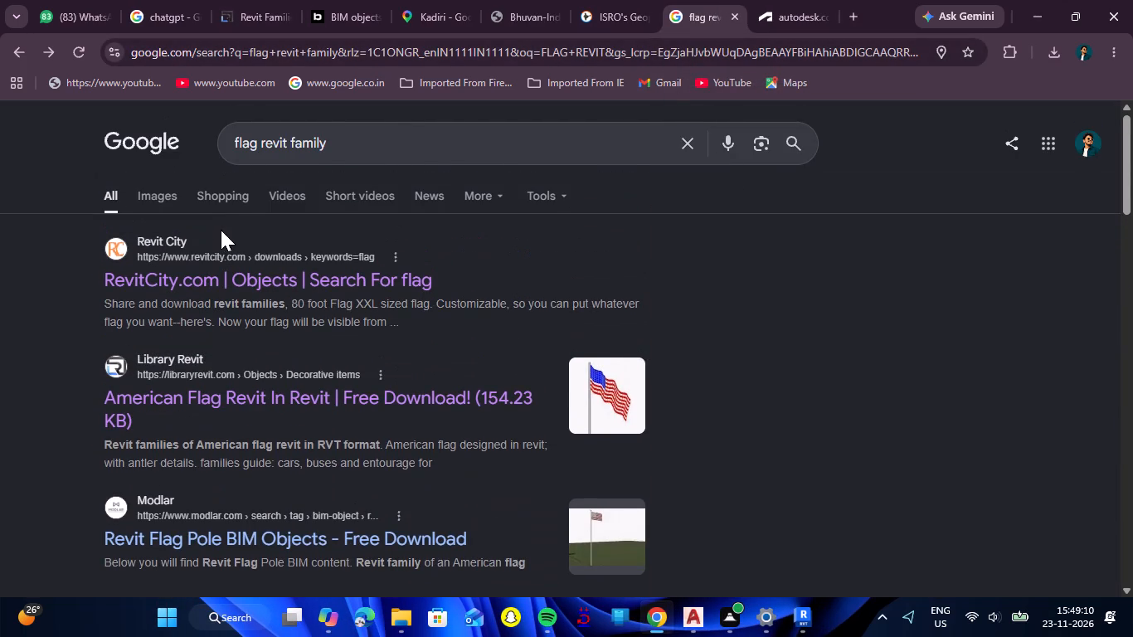
left_click(354, 145)
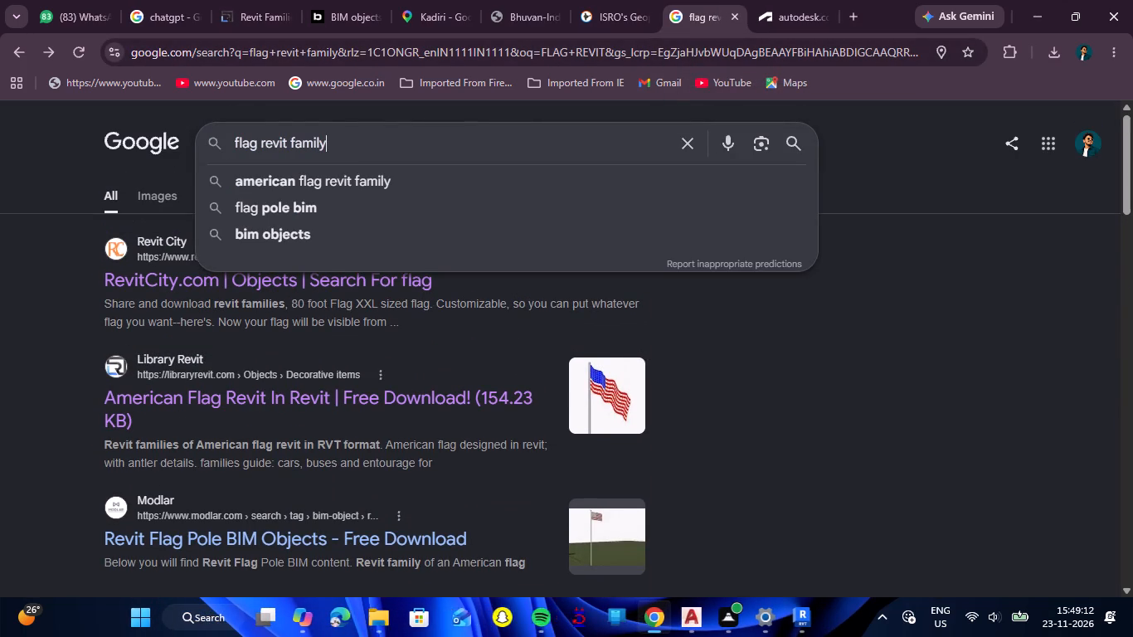
key("space")
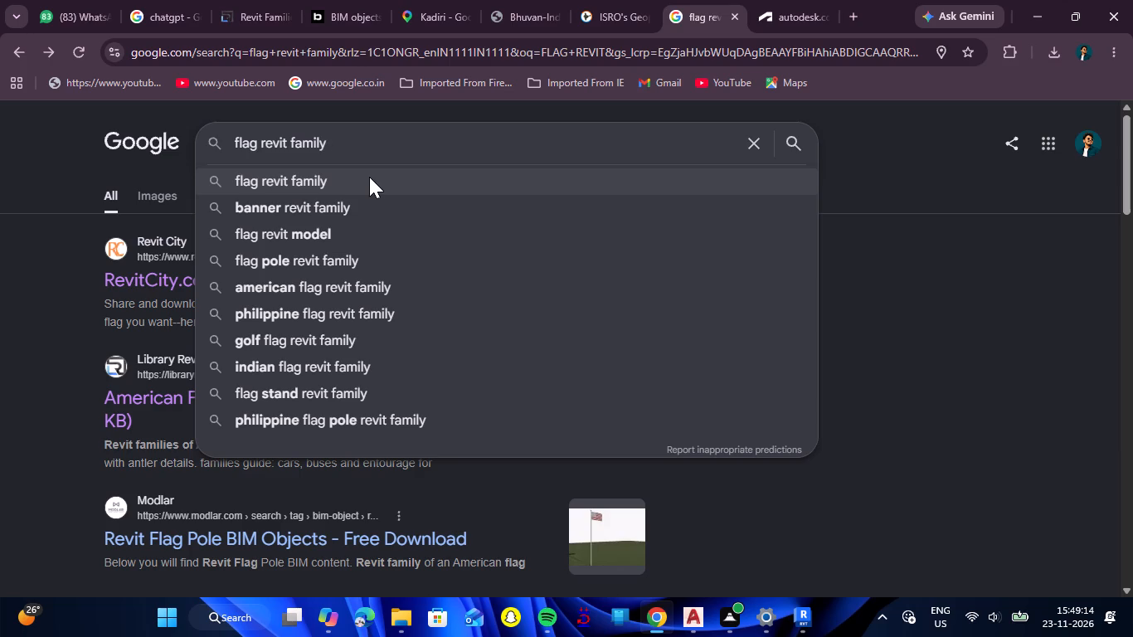
left_click(262, 142)
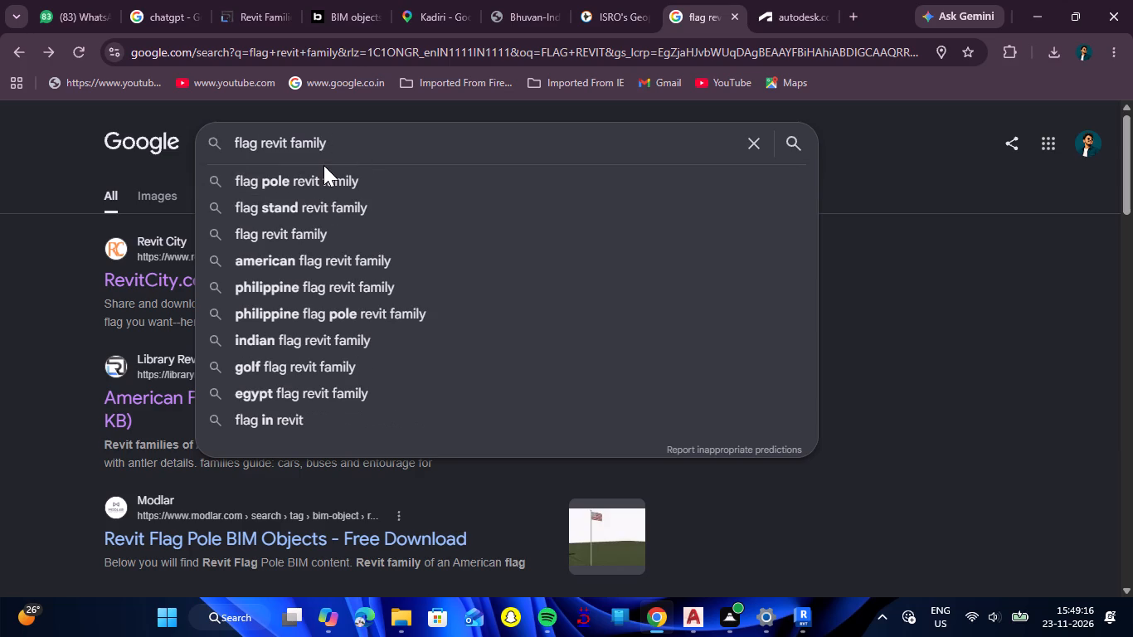
key("space")
type("POLE")
key("space")
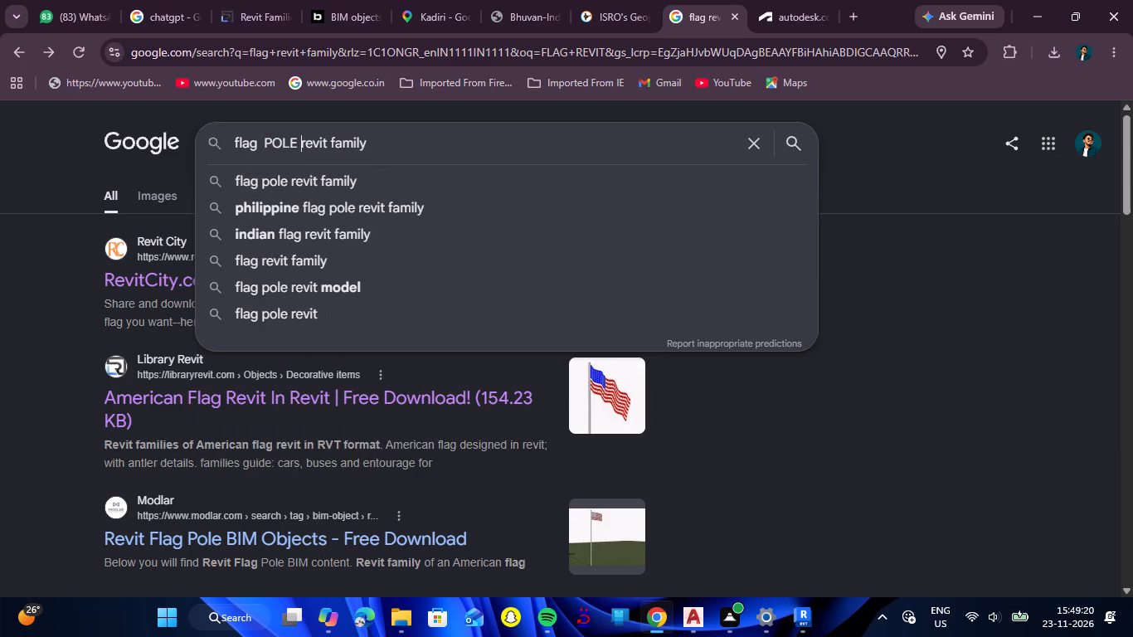
key("Return")
Look through the flag pole search results and open the Free Revit Models page linked in the AI overview.
scroll(308, 248, "down", 5)
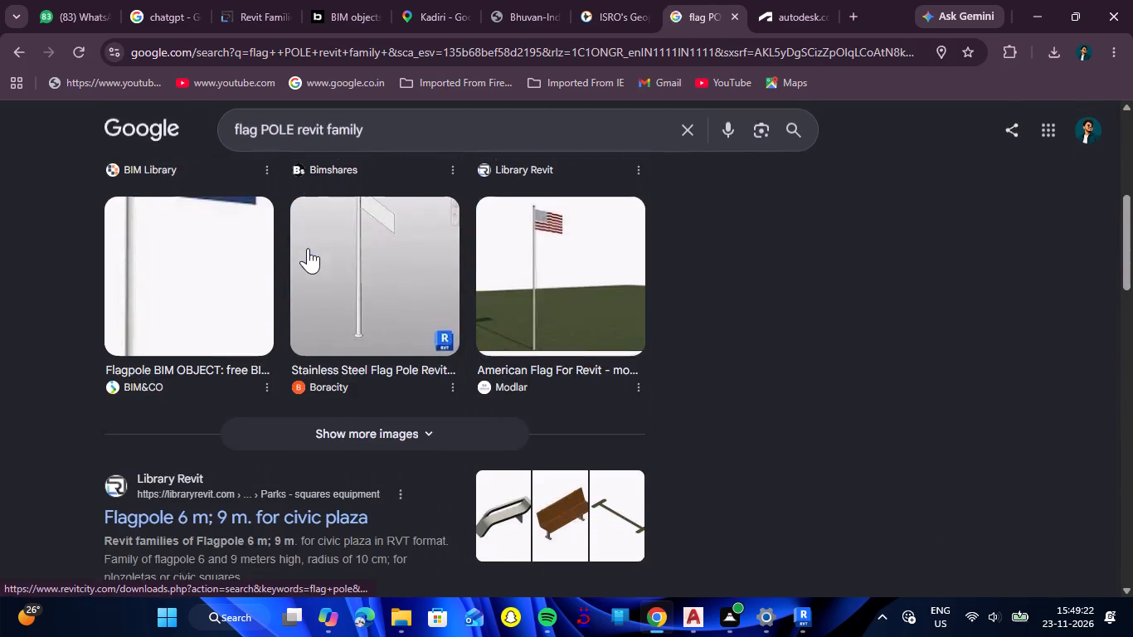
scroll(308, 248, "down", 5)
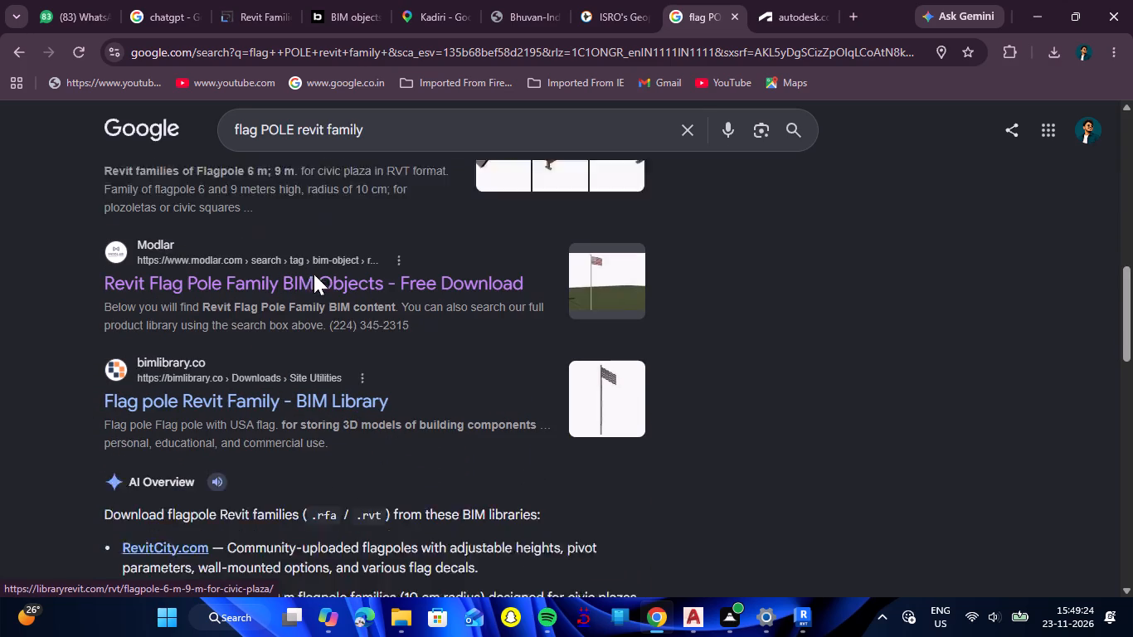
scroll(322, 272, "down", 2)
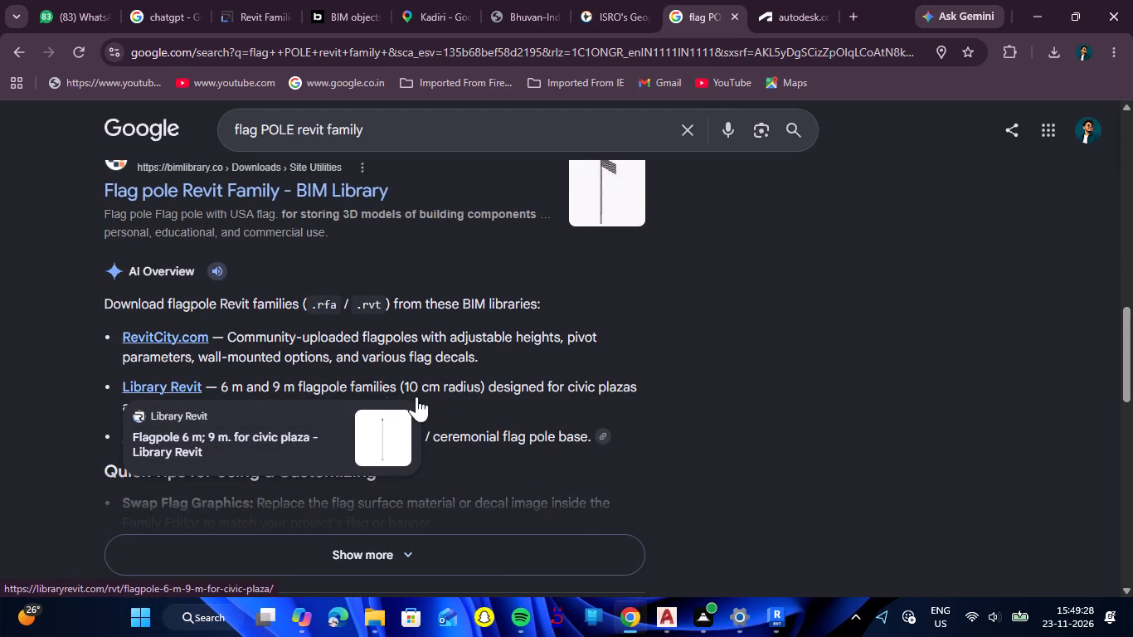
left_click(192, 438)
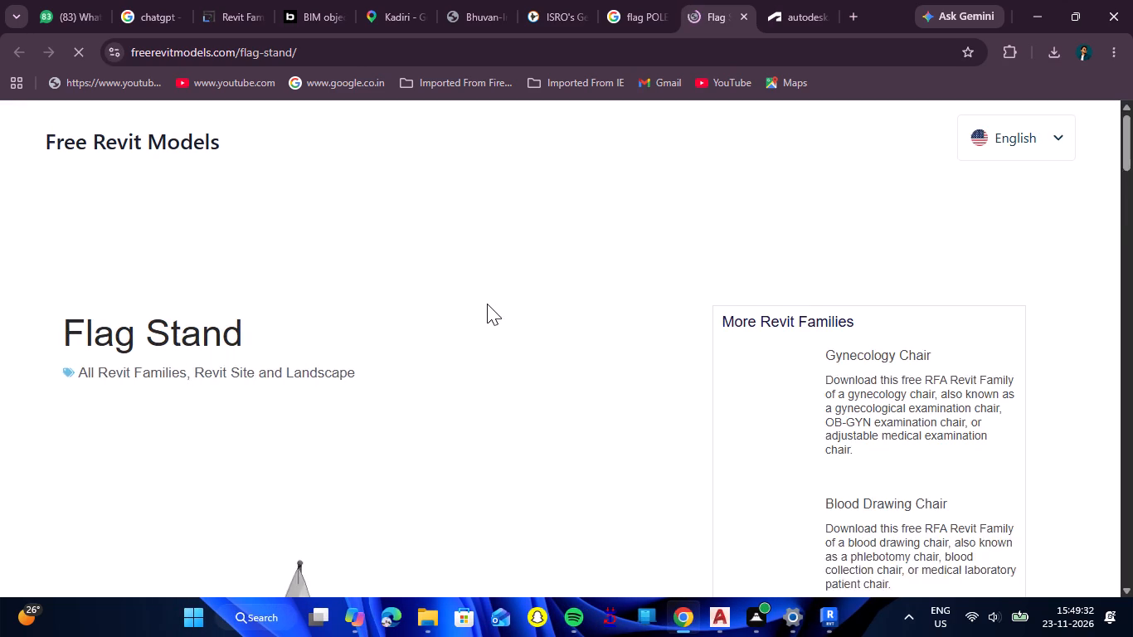
Examine the Flag Stand page's preview image, description, Revit version, file format and units.
scroll(395, 294, "down", 4)
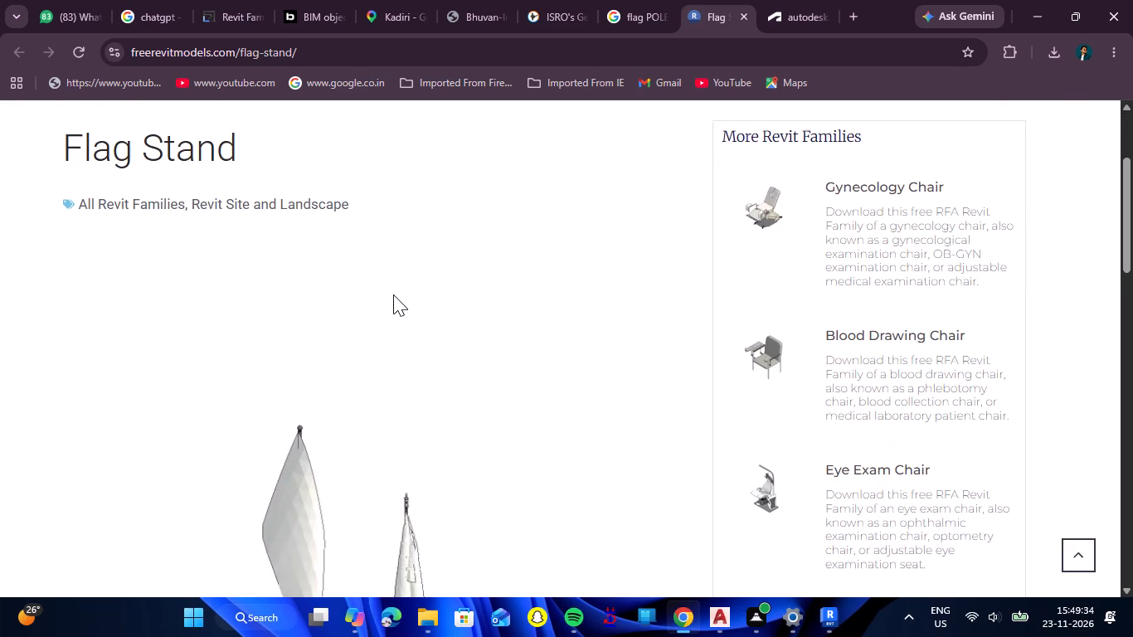
scroll(397, 295, "down", 10)
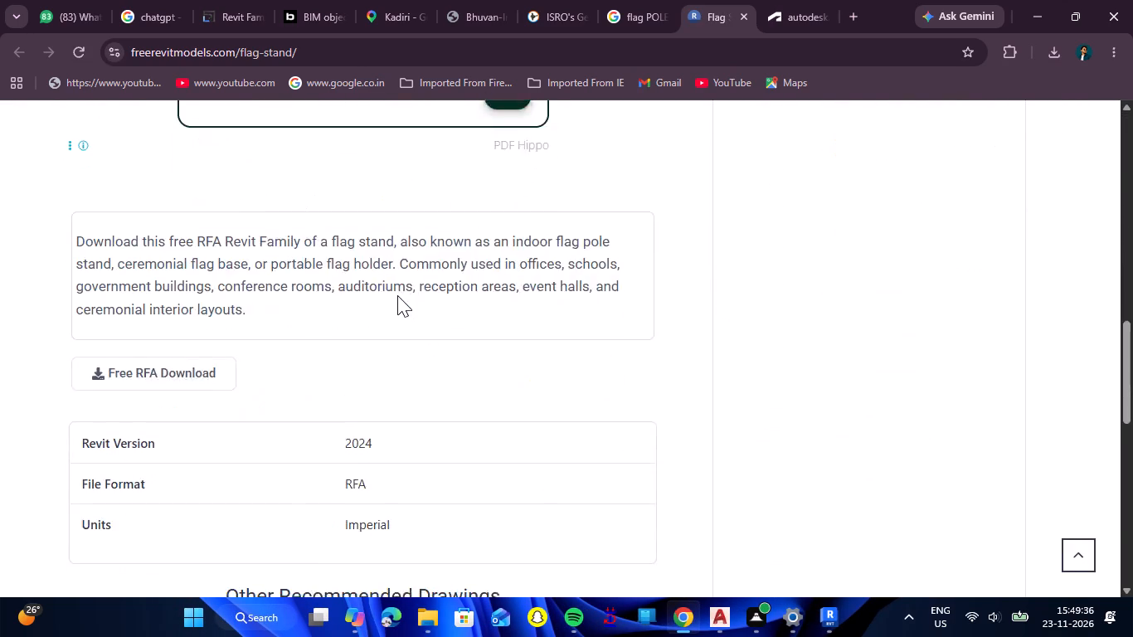
scroll(397, 295, "down", 6)
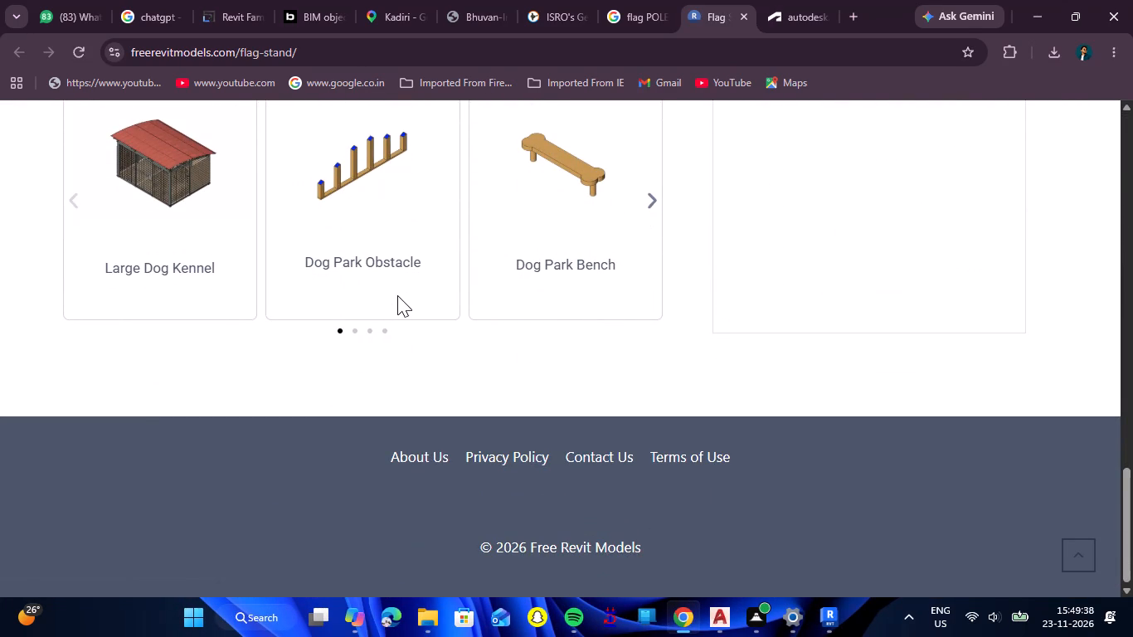
scroll(397, 295, "down", 4)
scroll(397, 295, "up", 12)
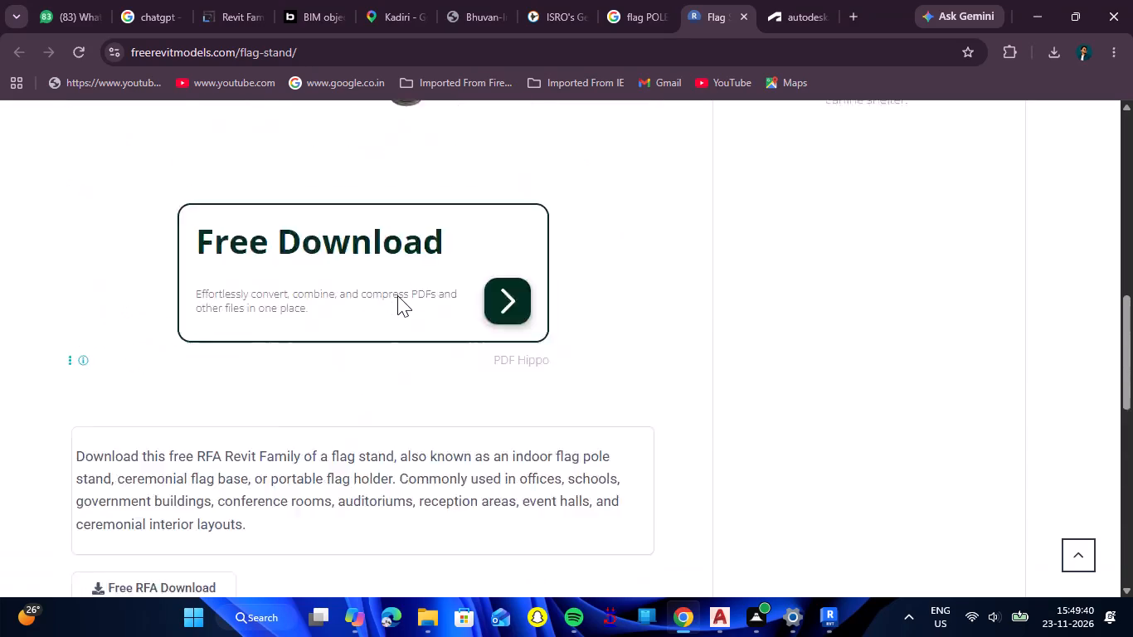
scroll(397, 295, "up", 7)
scroll(273, 241, "up", 6)
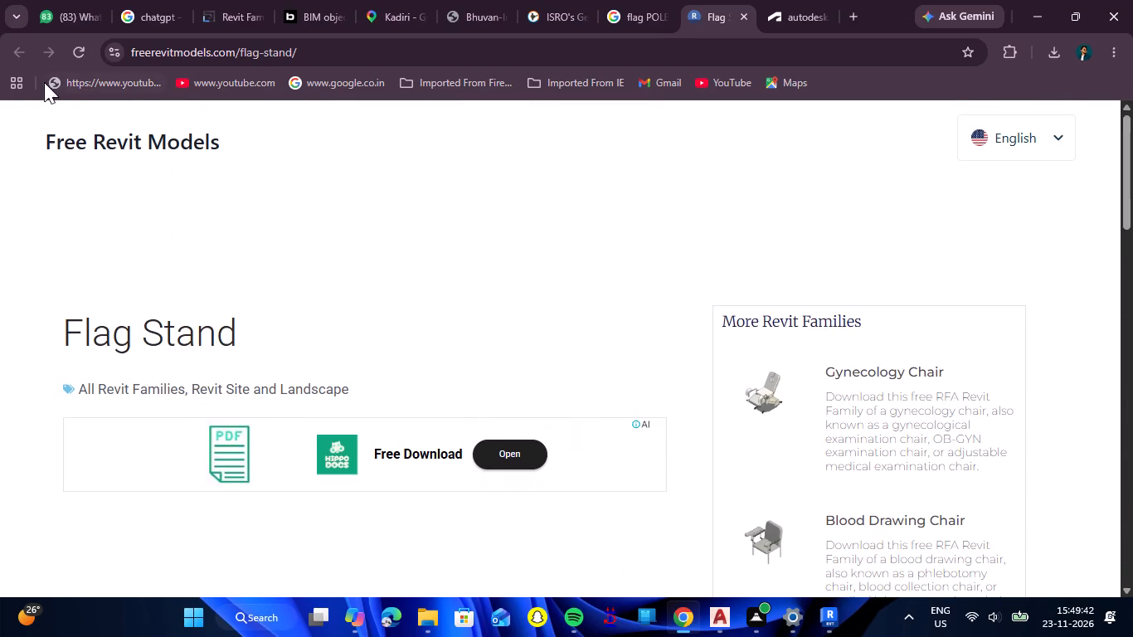
scroll(405, 242, "up", 5)
Return to the "flag POLE revit family" search results and open the Bimshares Revit Flag Pole page.
left_click(602, 0)
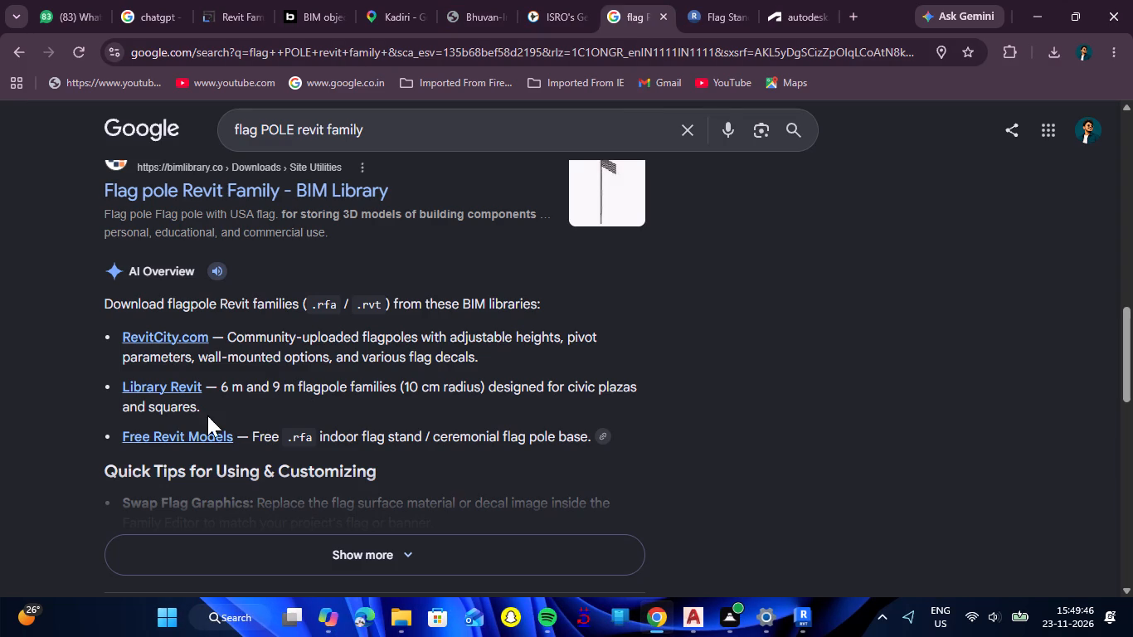
left_click(374, 552)
scroll(394, 425, "down", 5)
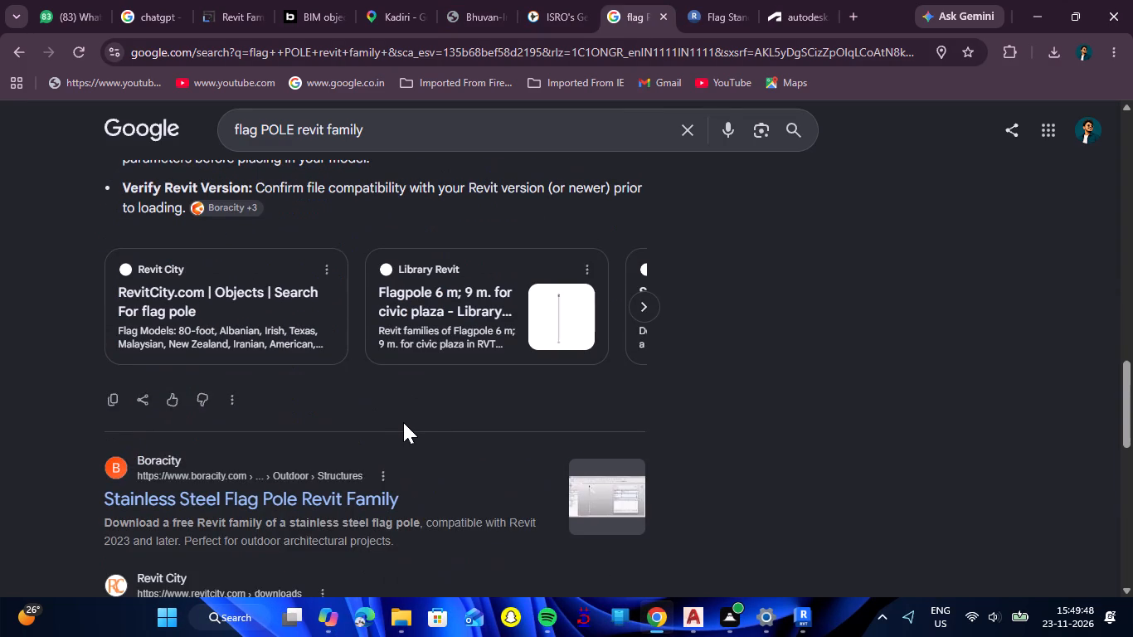
scroll(408, 401, "down", 2)
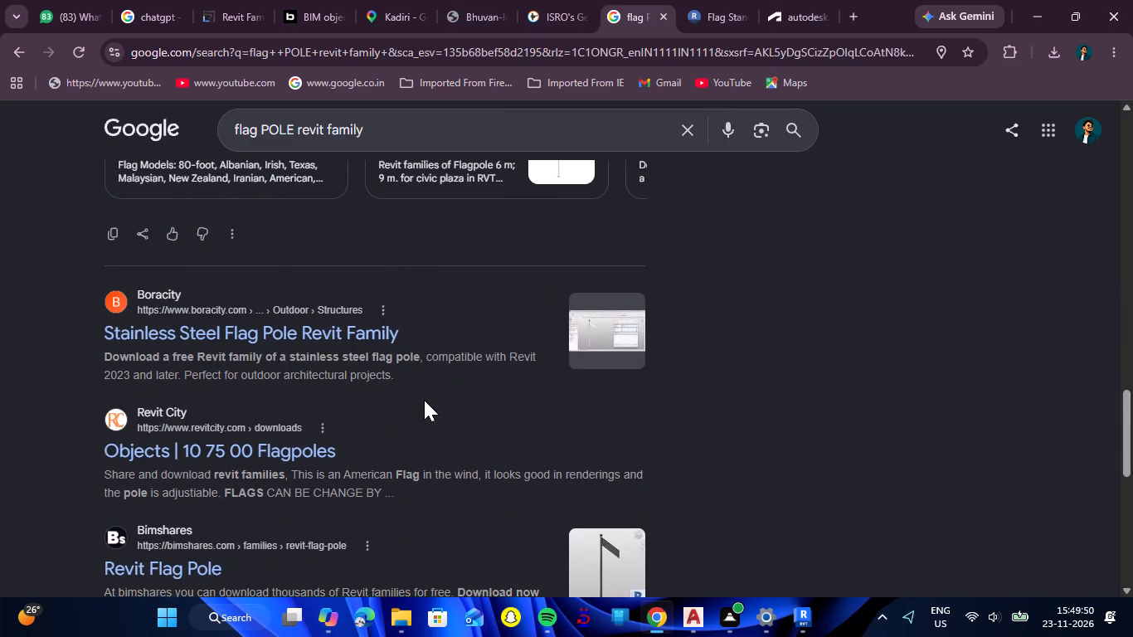
scroll(424, 400, "down", 3)
left_click(197, 315)
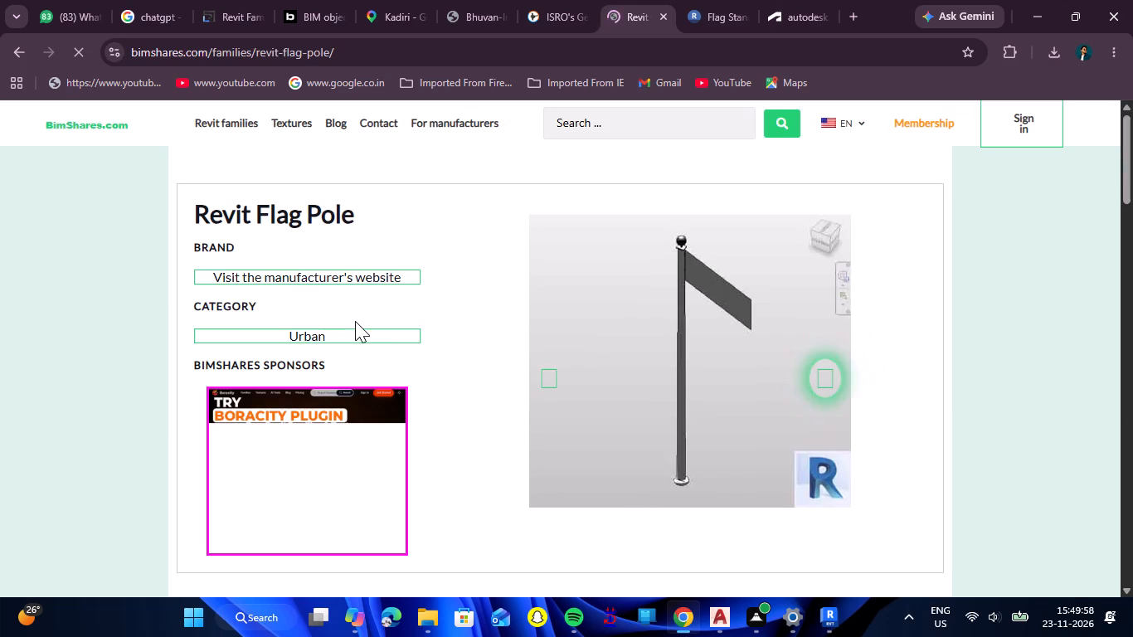
Download the Revit Flag Pole family from the Bimshares page and dismiss the advertisement.
scroll(635, 318, "down", 3)
scroll(635, 318, "up", 3)
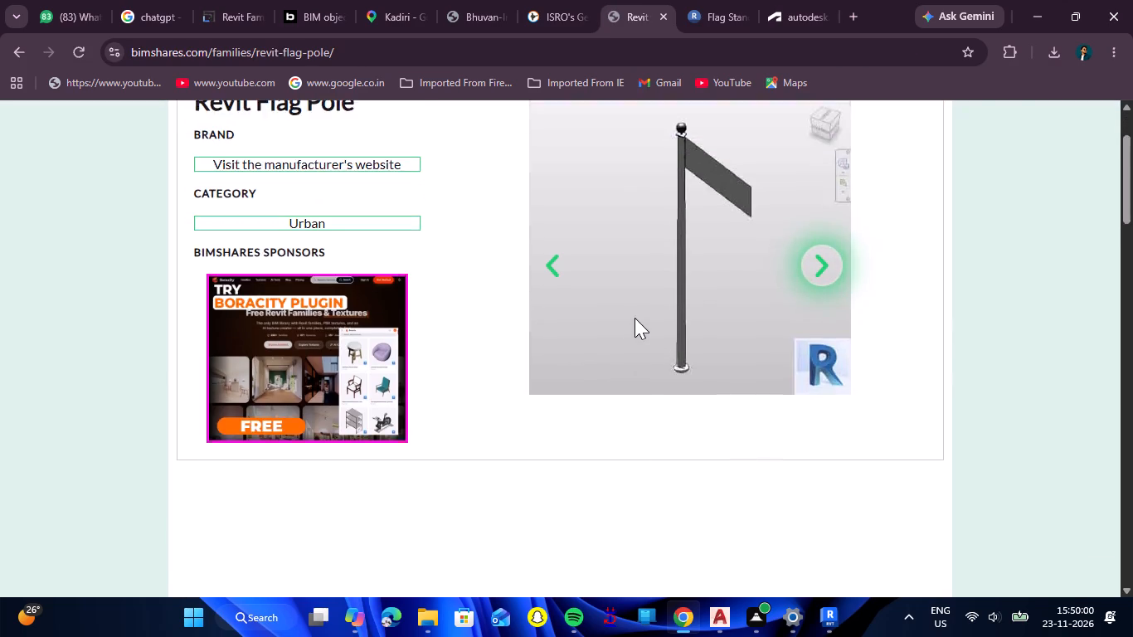
scroll(635, 318, "down", 5)
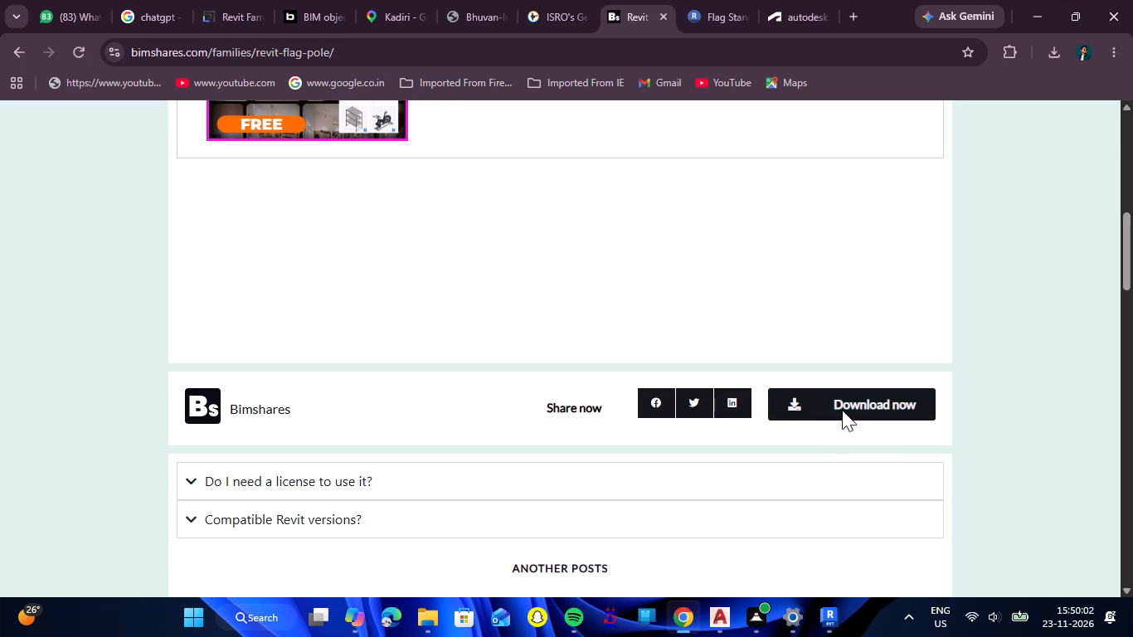
left_click(842, 410)
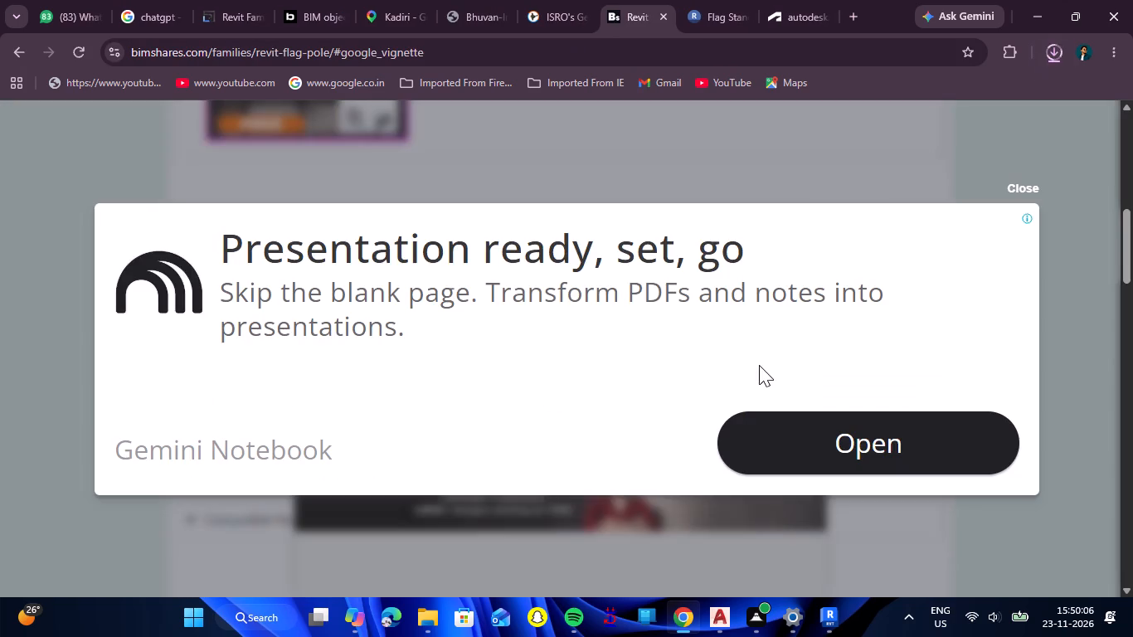
left_click(1036, 186)
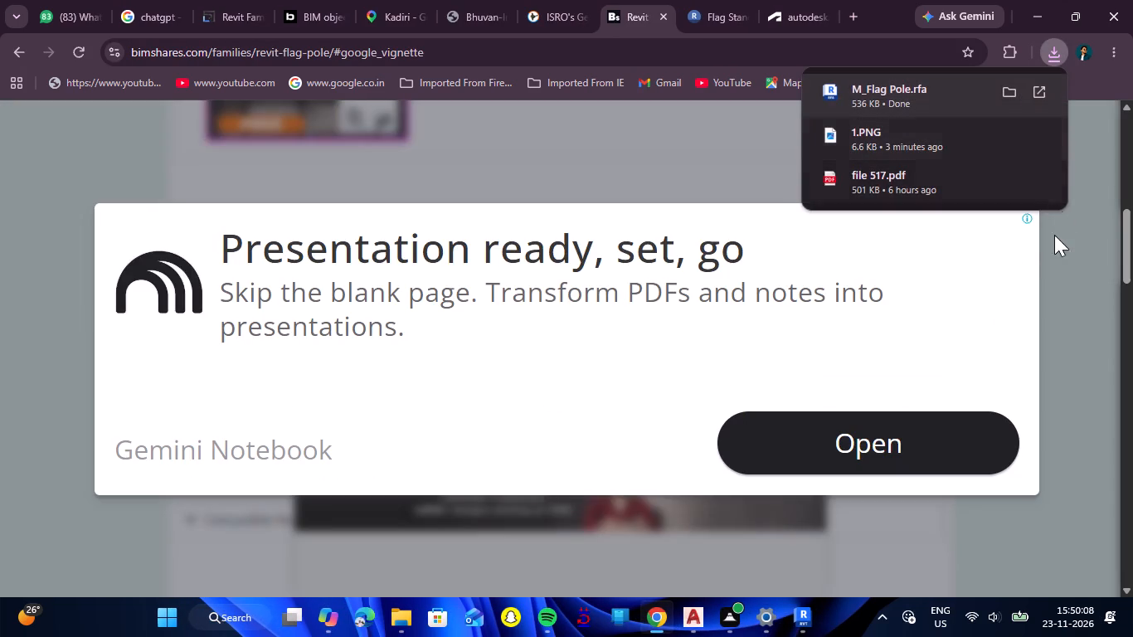
Move the downloaded M_Flag Pole family file from the Downloads folder to the Desktop and locate it there.
left_click(1006, 90)
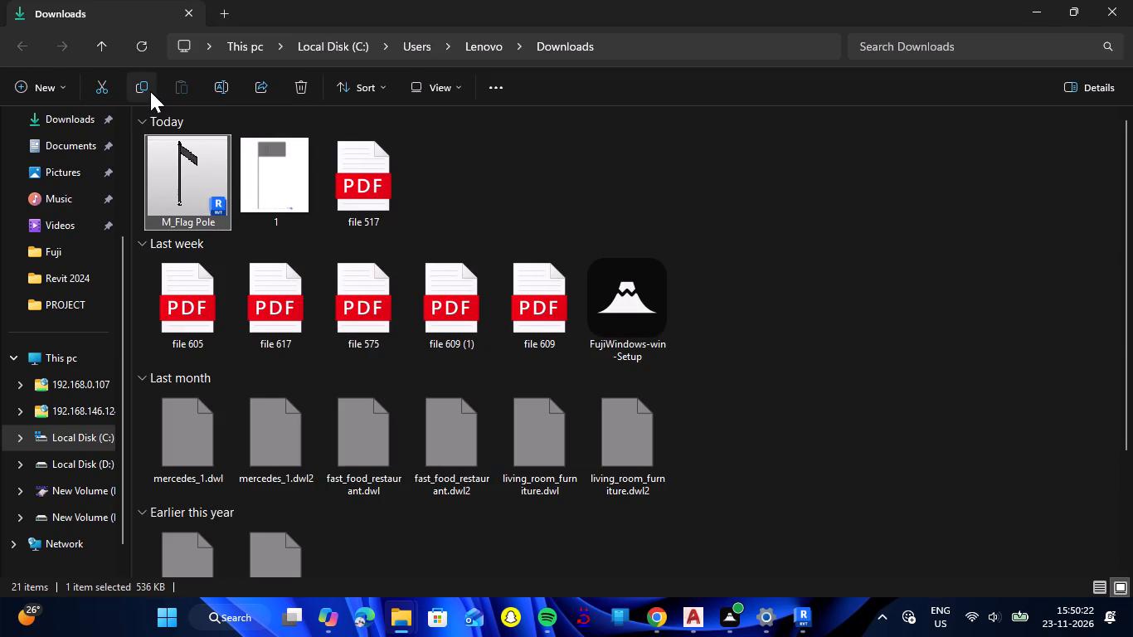
left_click(99, 91)
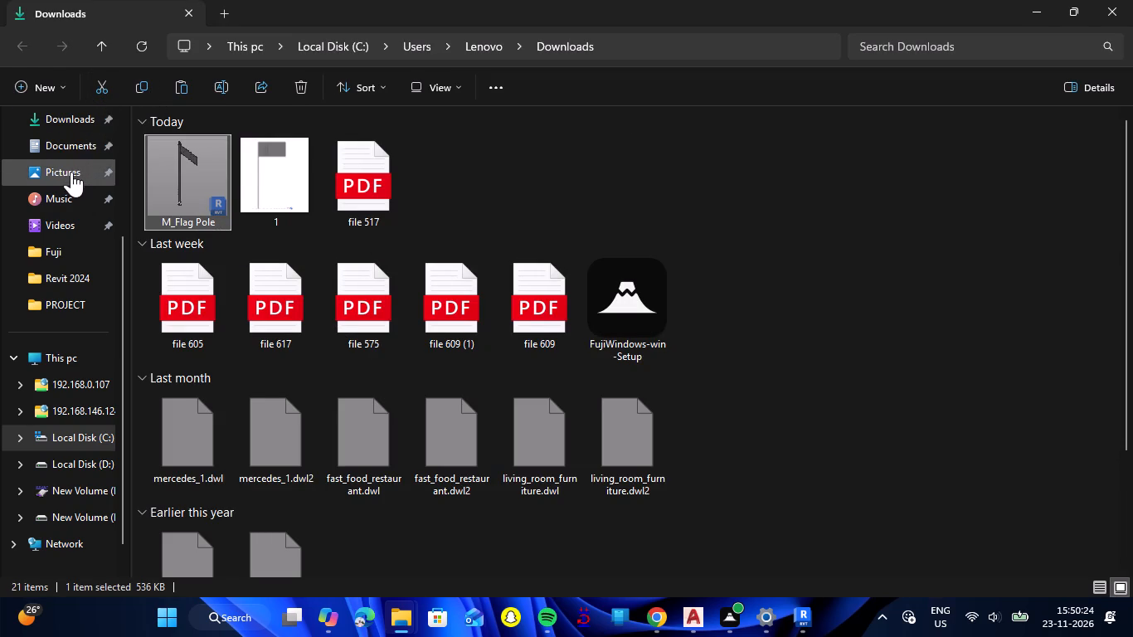
scroll(71, 173, "up", 1)
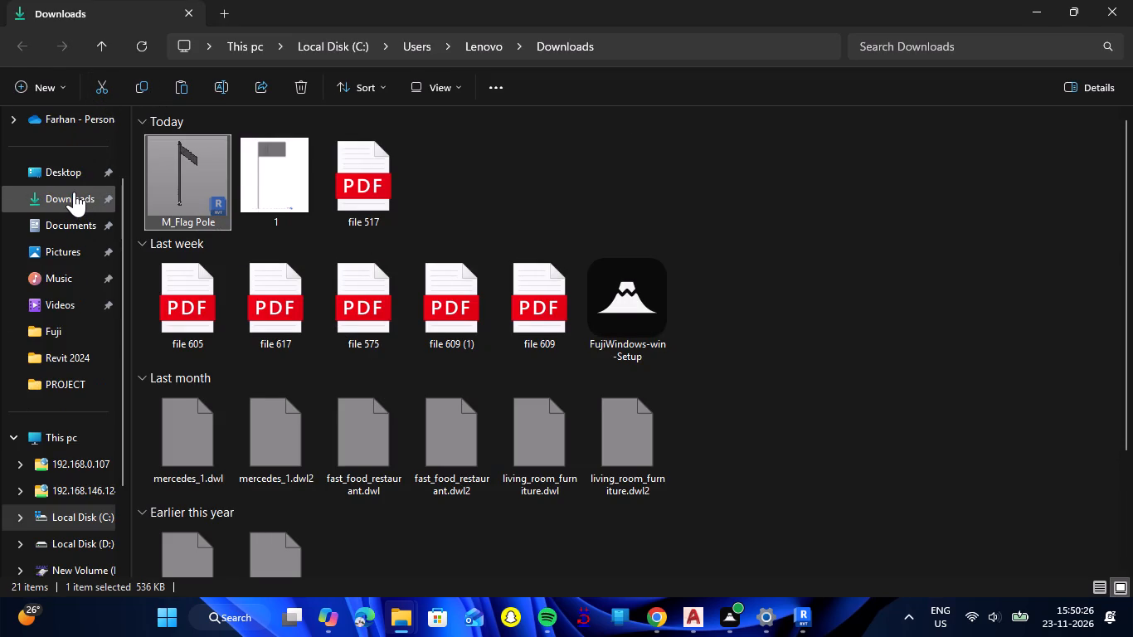
left_click(72, 178)
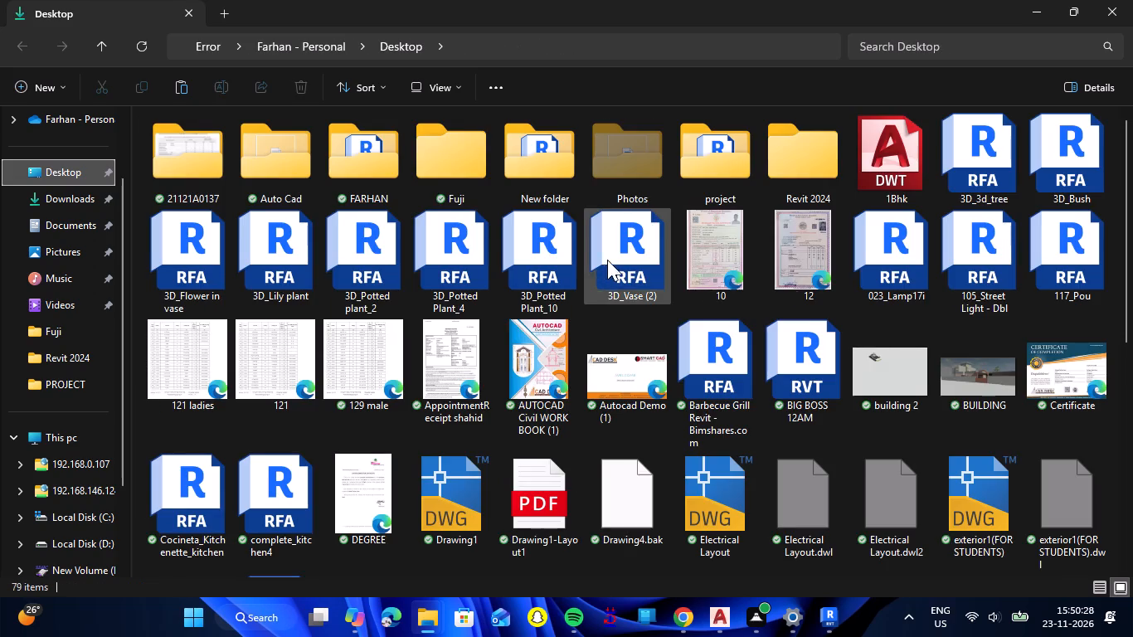
scroll(618, 280, "down", 6)
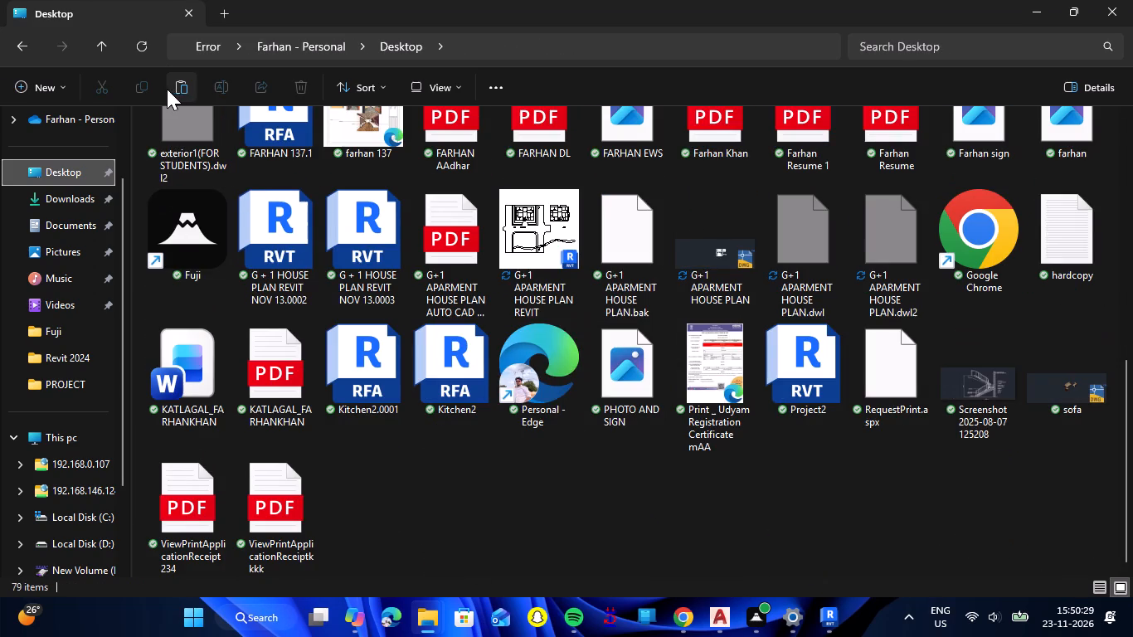
left_click(175, 89)
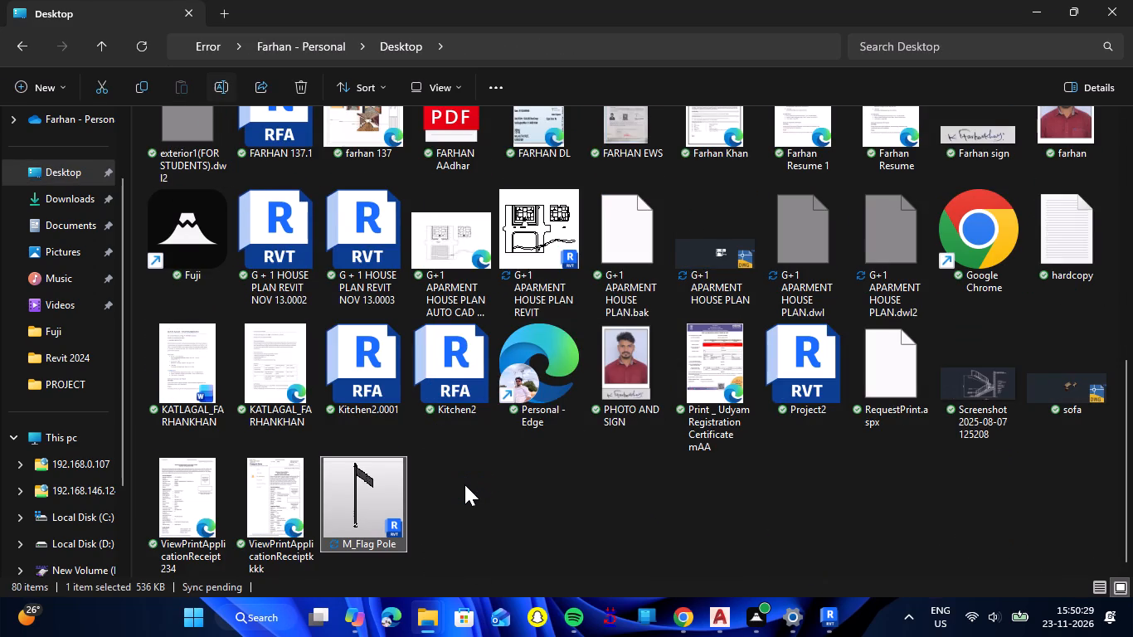
scroll(464, 484, "up", 3)
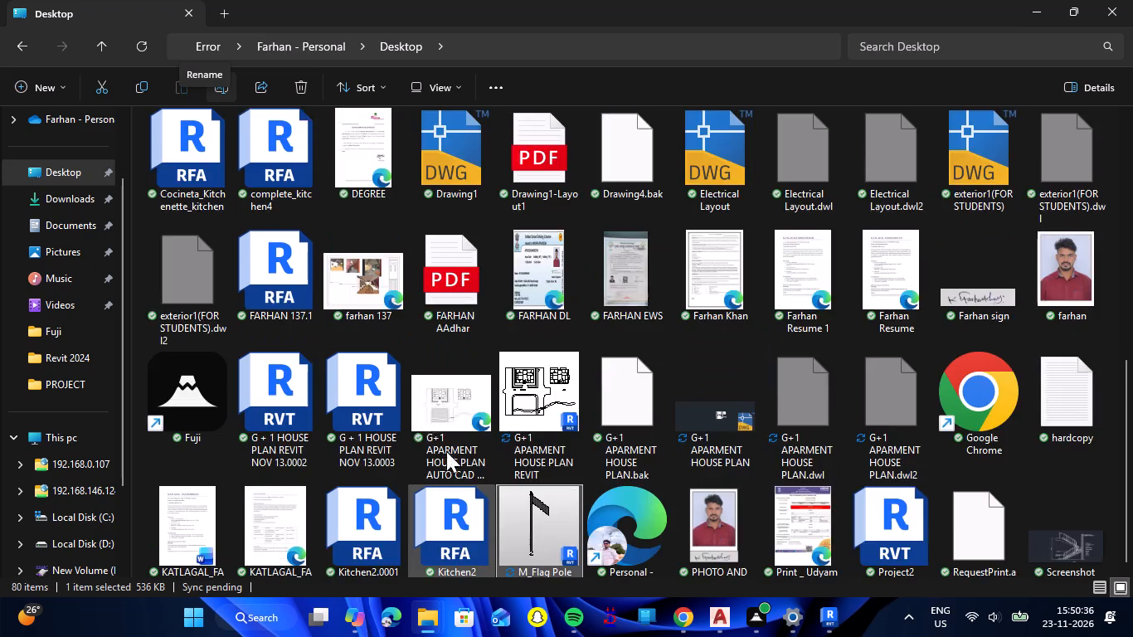
scroll(497, 406, "down", 1)
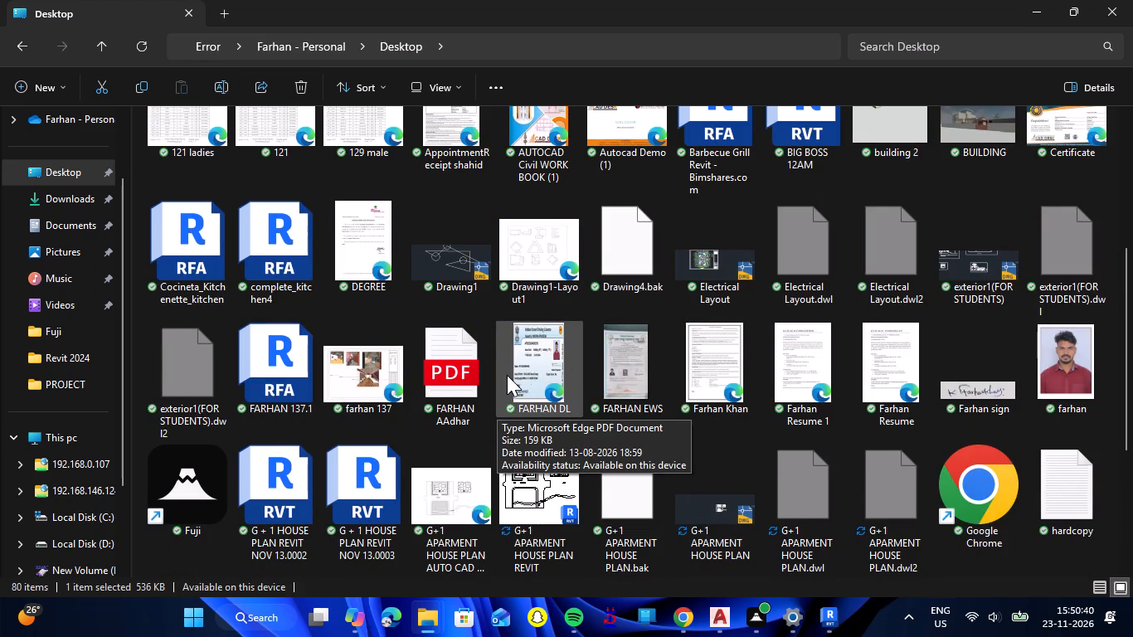
scroll(507, 375, "down", 2)
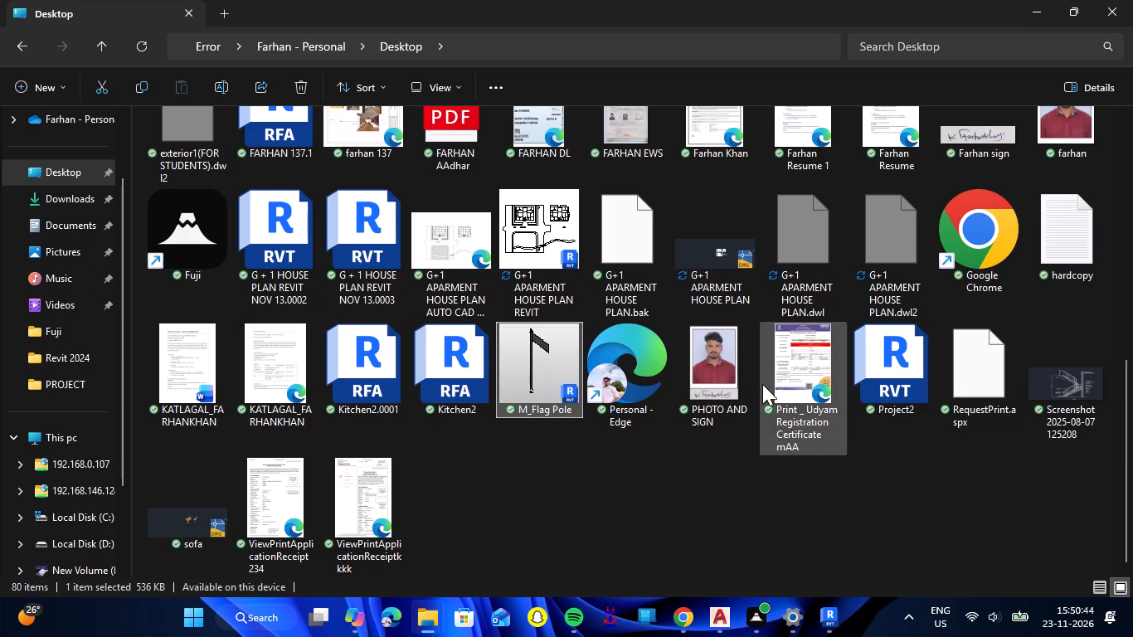
scroll(762, 384, "up", 1)
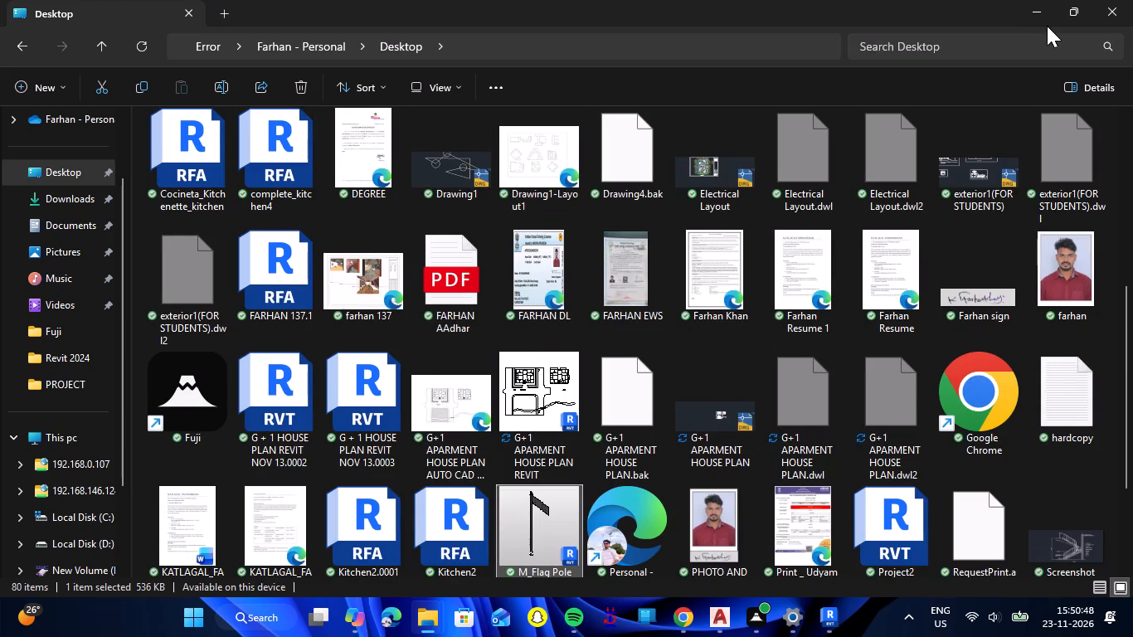
Switch back to Revit and select the short horizontal line in the Level 1 extrusion sketch.
left_click(1032, 2)
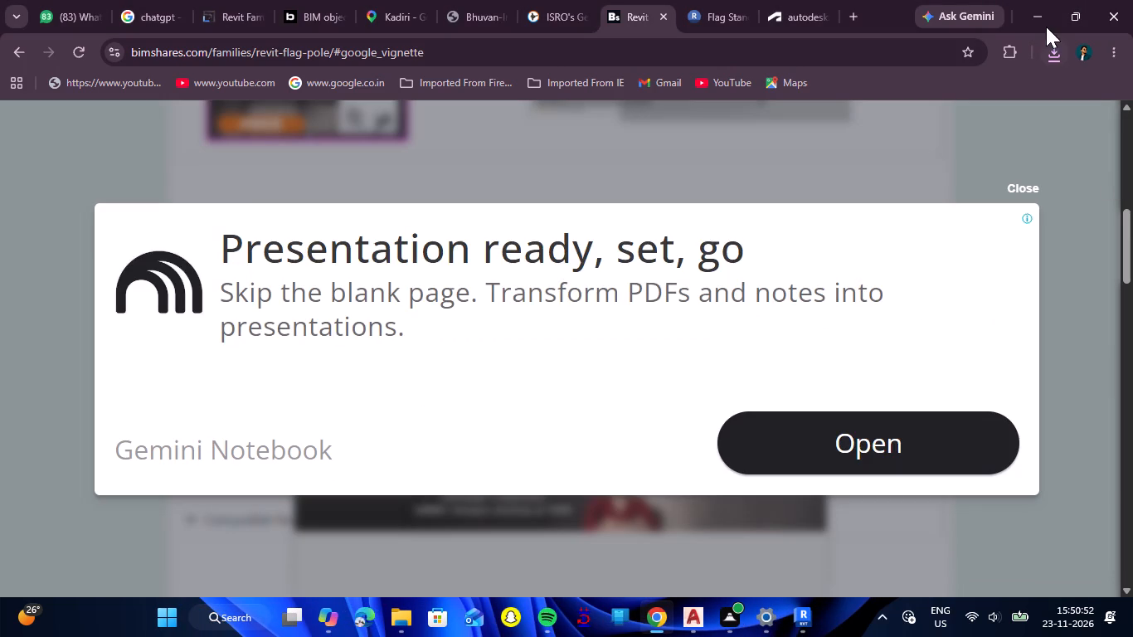
left_click(1040, 16)
scroll(491, 275, "down", 4)
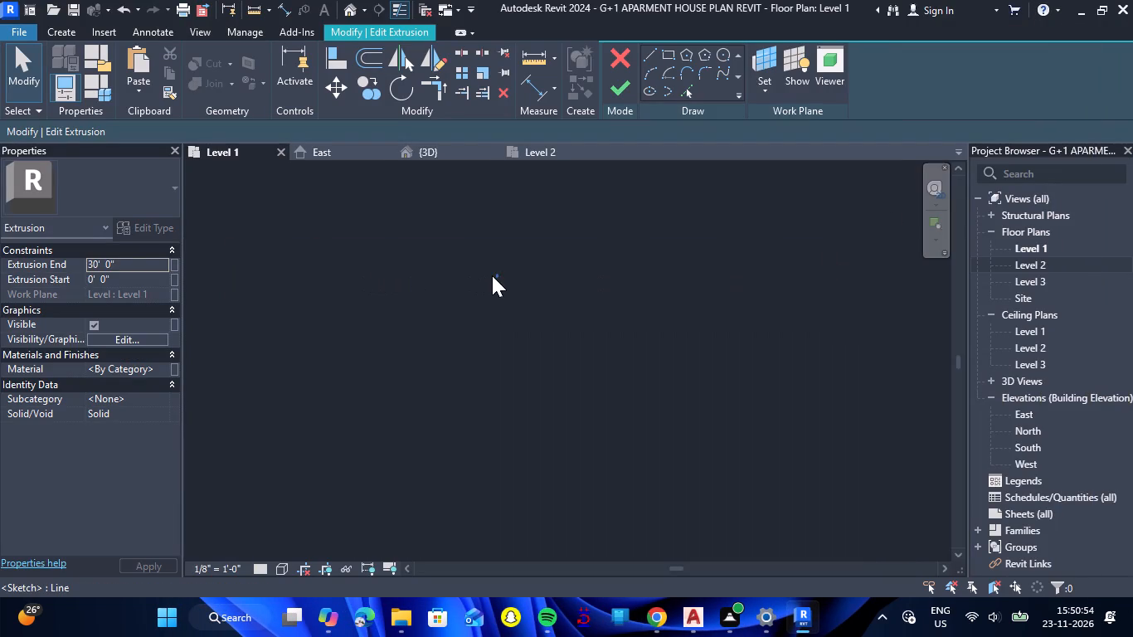
scroll(492, 275, "down", 19)
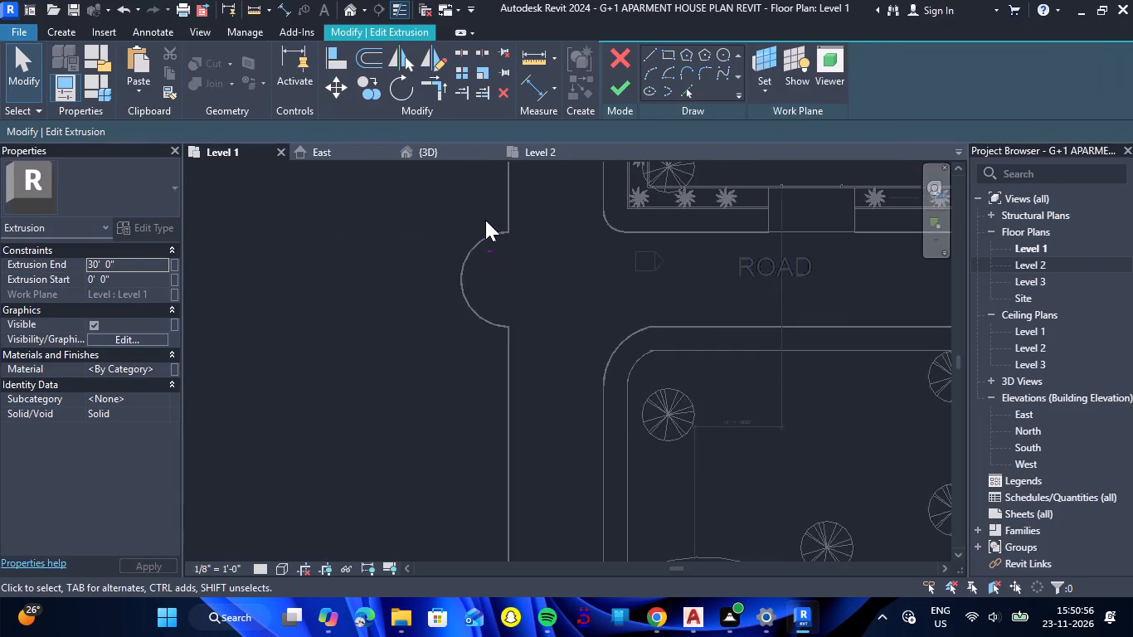
scroll(479, 206, "up", 7)
scroll(521, 340, "up", 9)
left_click(545, 334)
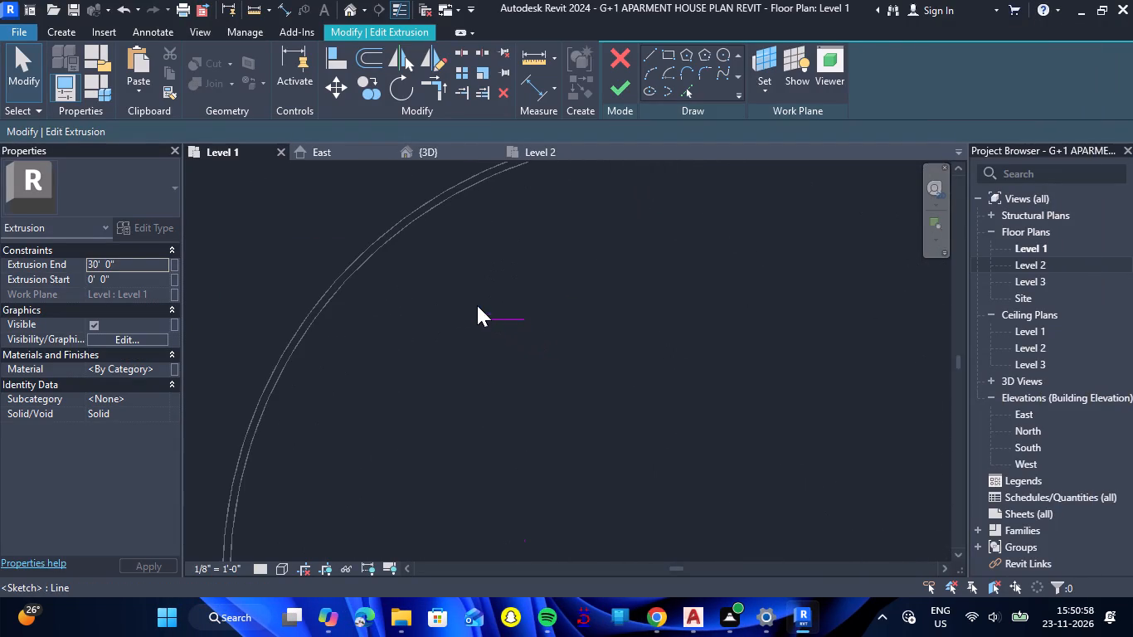
left_click_drag(464, 292, 542, 351)
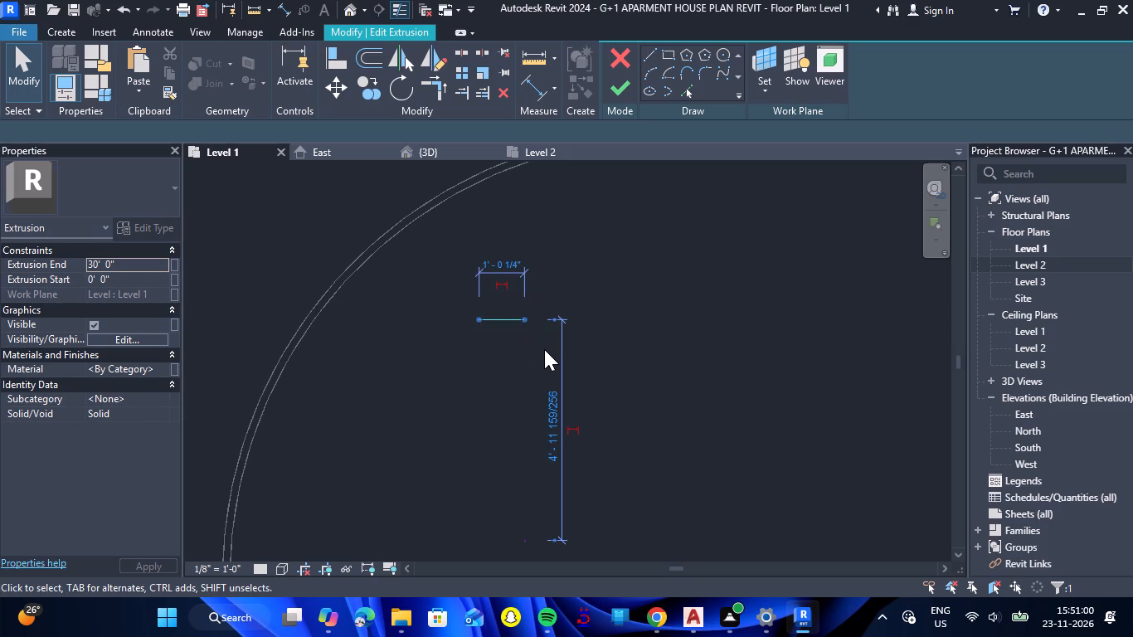
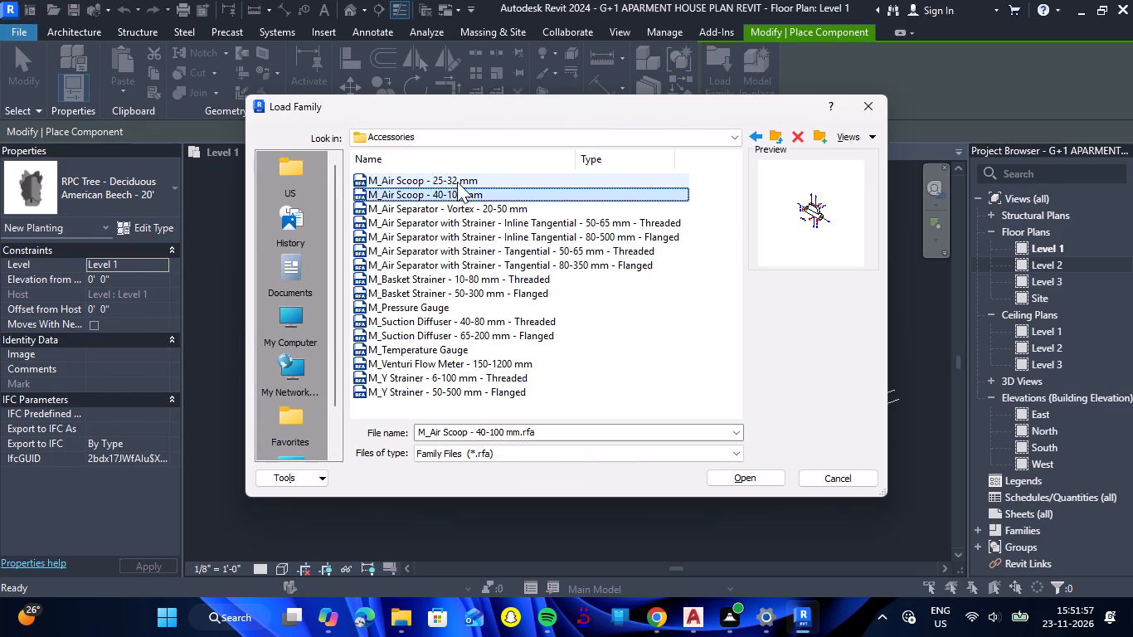
Look through the family previews in the Accessories folder of the Load Family dialog for a suitable flag pole component.
key("Down")
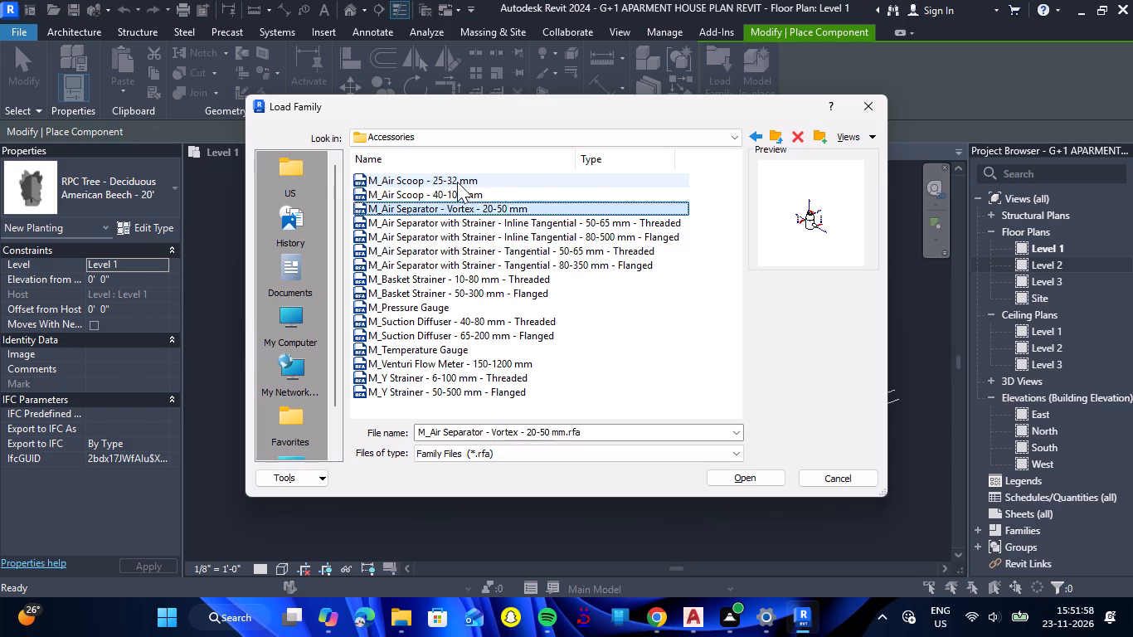
key("Down")
key("Down")
key("Down")
key("Down")
key("Down")
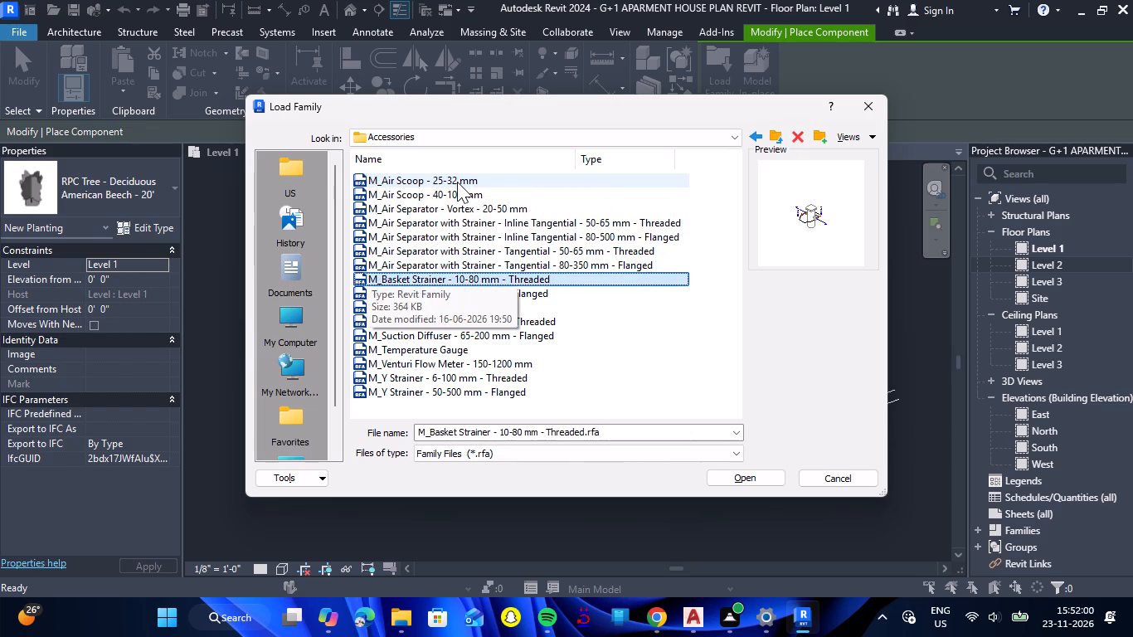
key("Down")
key("Down")
key("Down")
key("Down")
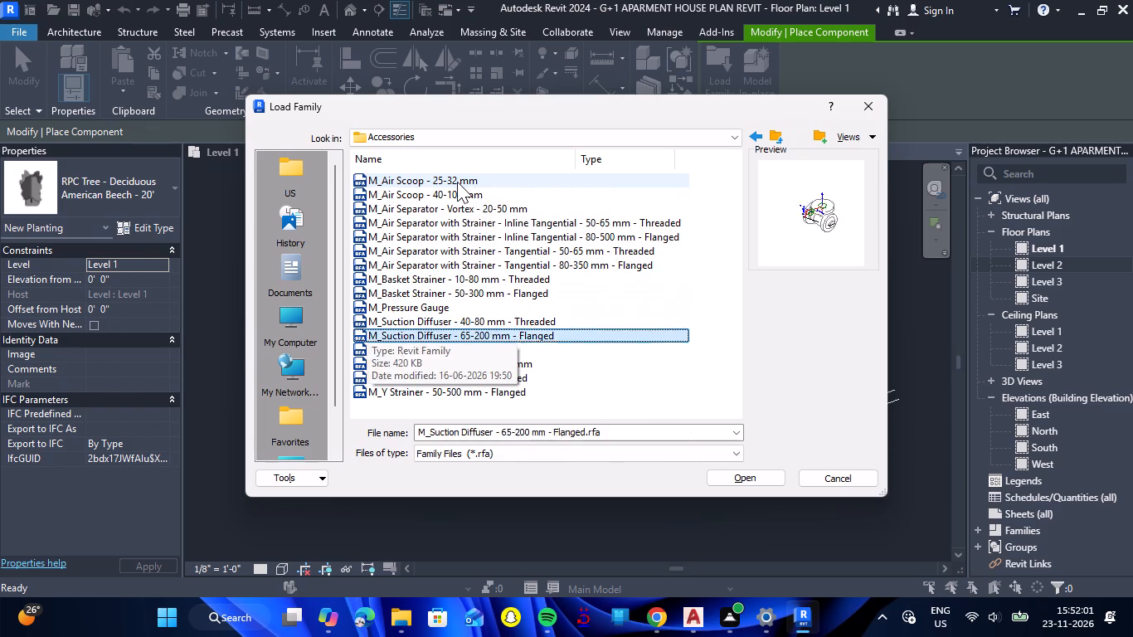
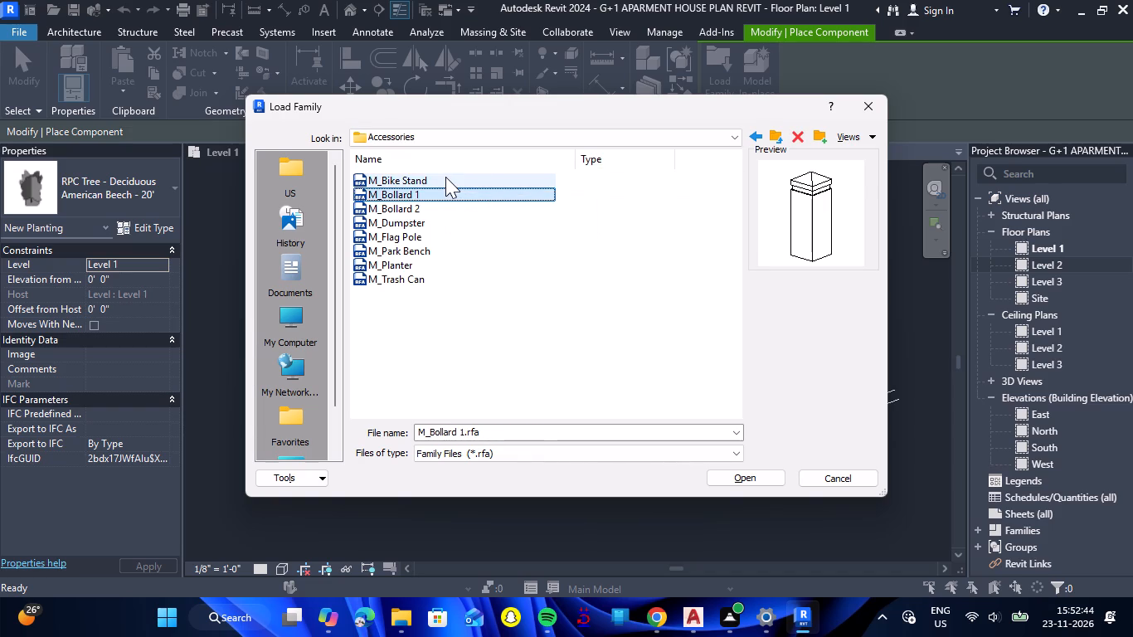
Load the M_Flag Pole family from the Accessories folder.
key("Down")
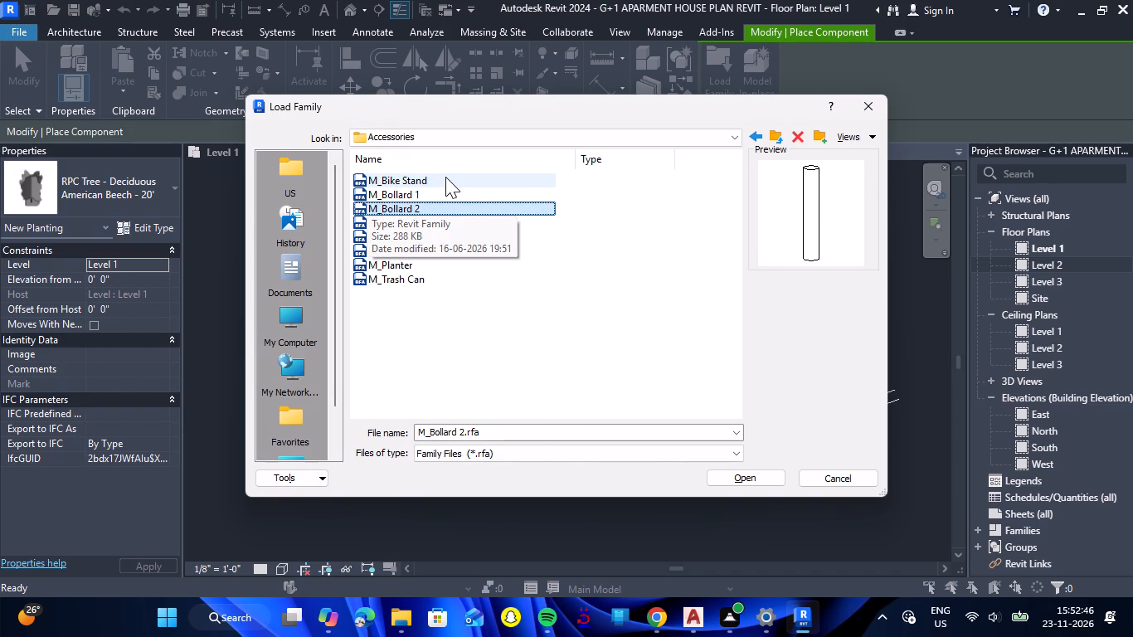
key("Down")
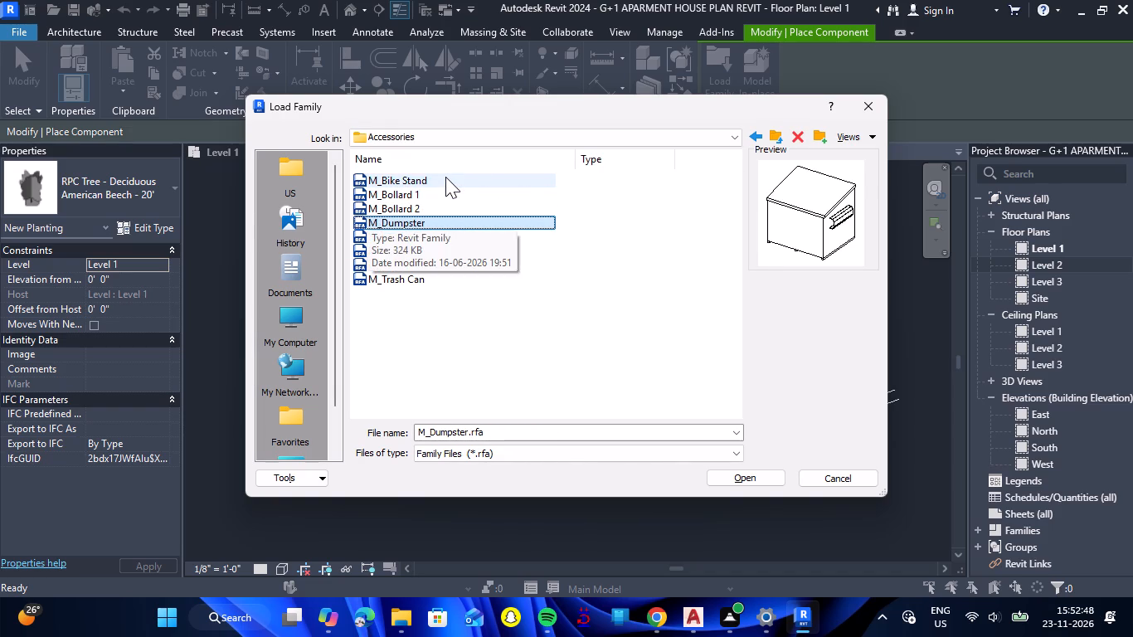
key("Down")
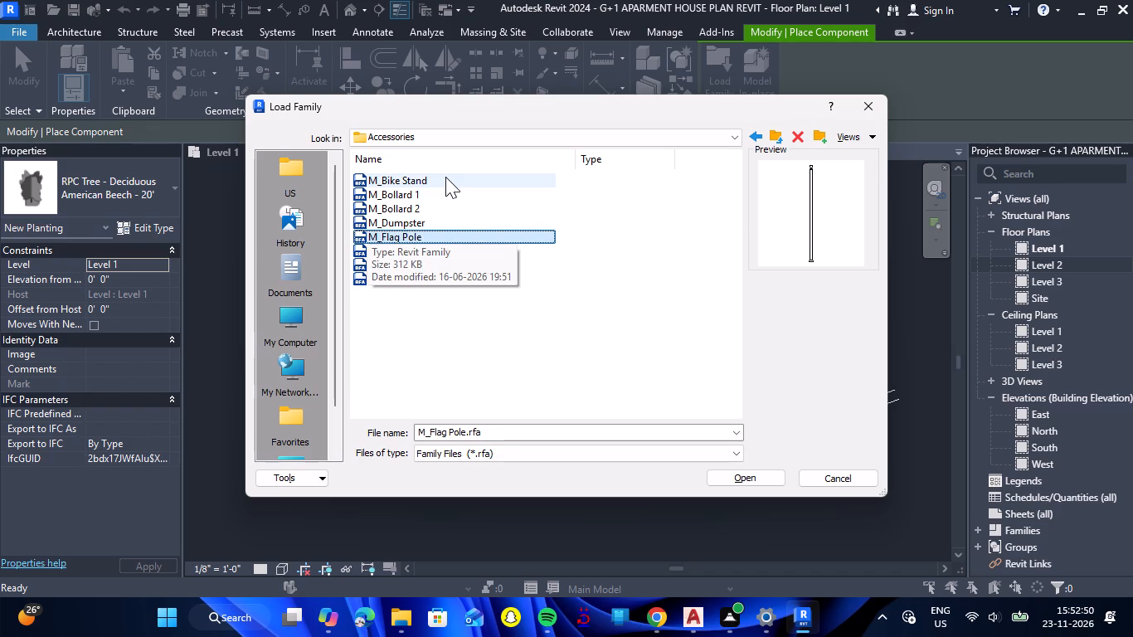
double_click(450, 238)
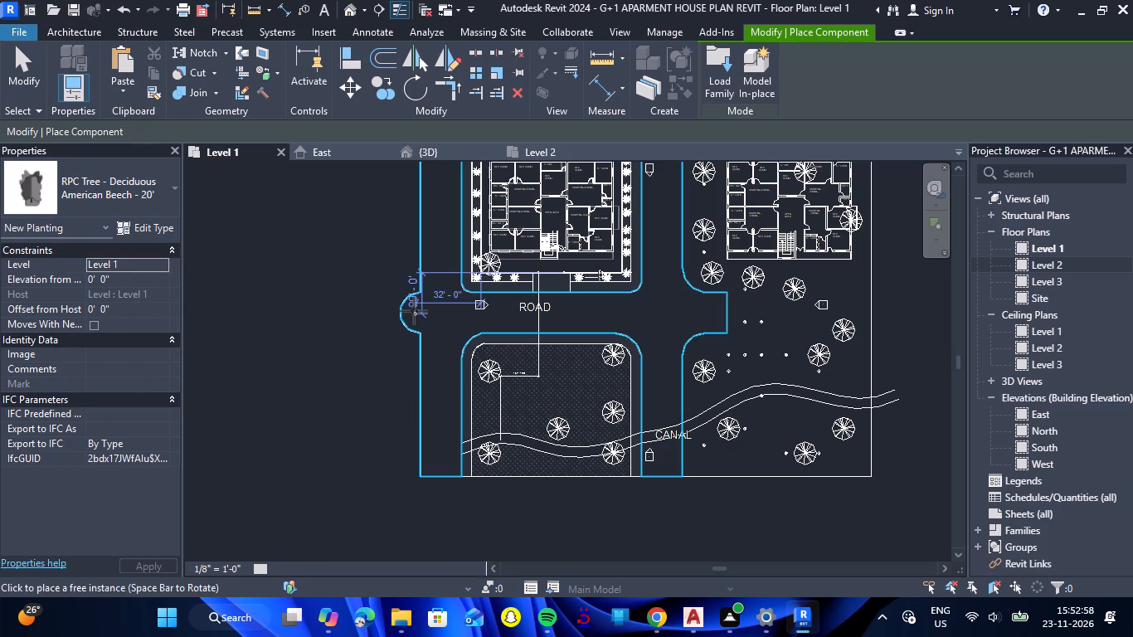
Place one M_Flag Pole of the 06 meters type inside the semicircular bay at the road's west end on Level 1.
scroll(414, 311, "up", 12)
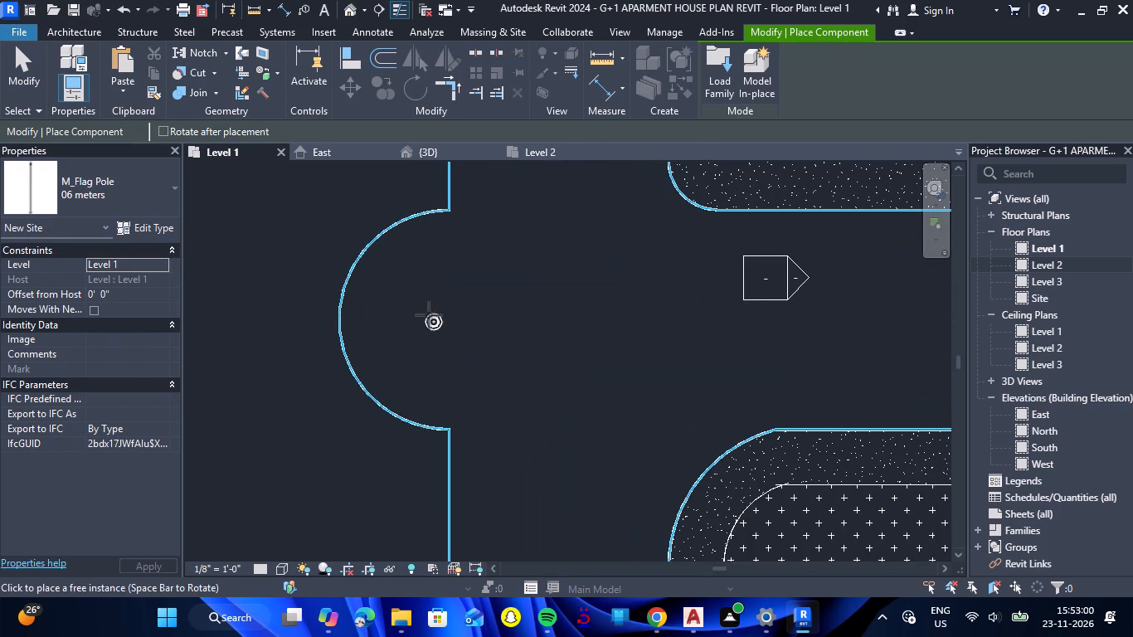
left_click(422, 312)
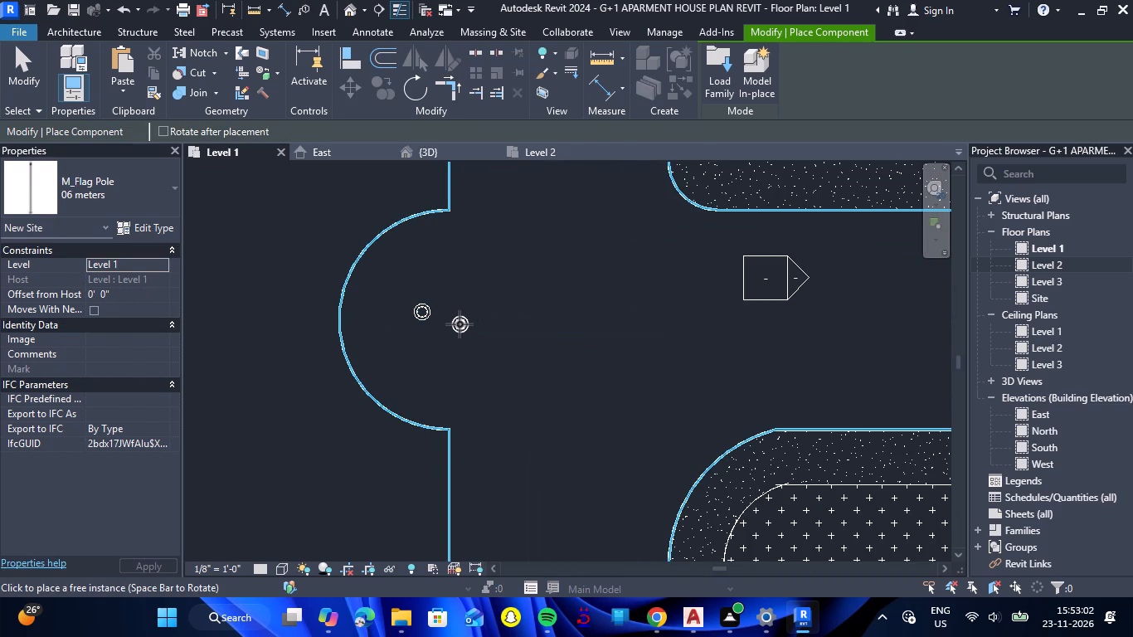
key("Escape")
key("Escape")
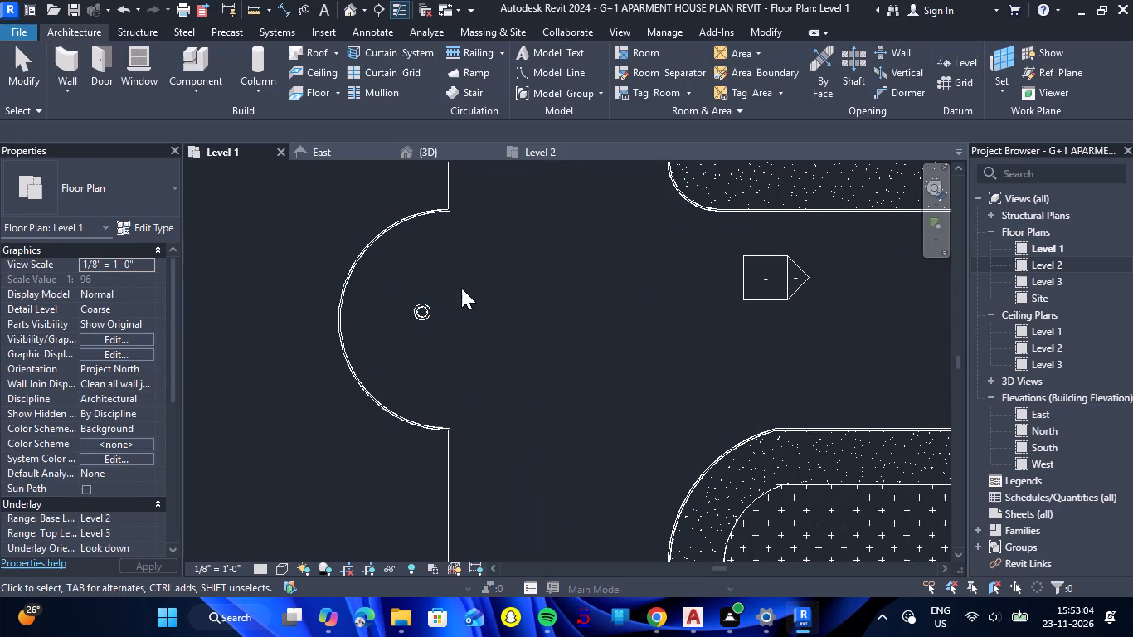
Examine the placed flag pole in the 3D view, up close at its top cap and ball.
left_click(440, 151)
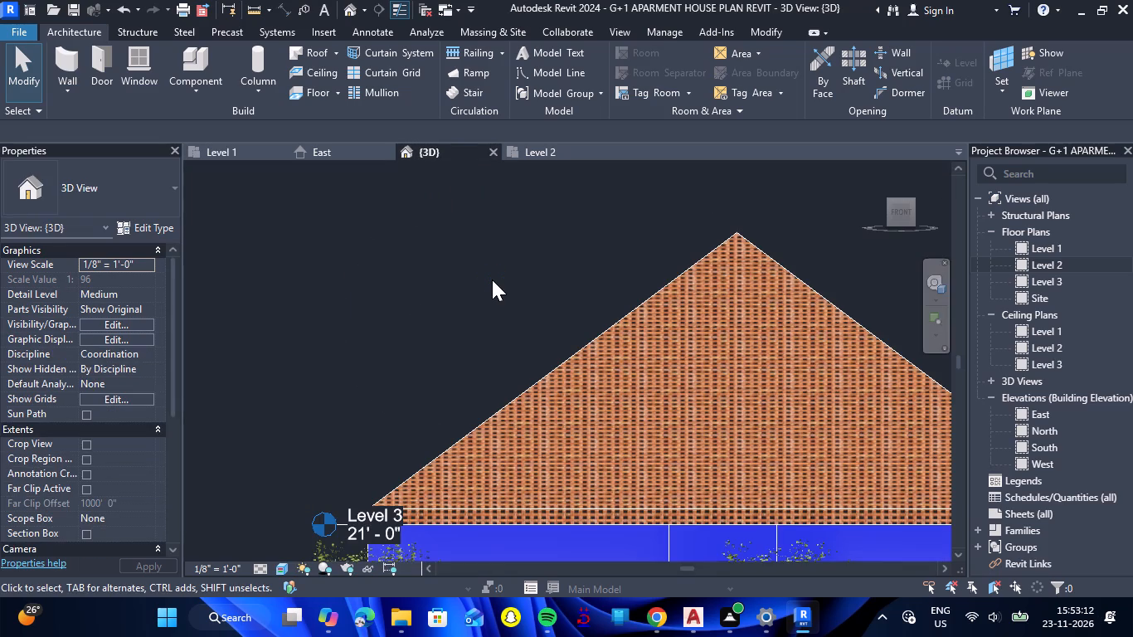
scroll(494, 279, "down", 15)
scroll(451, 308, "up", 9)
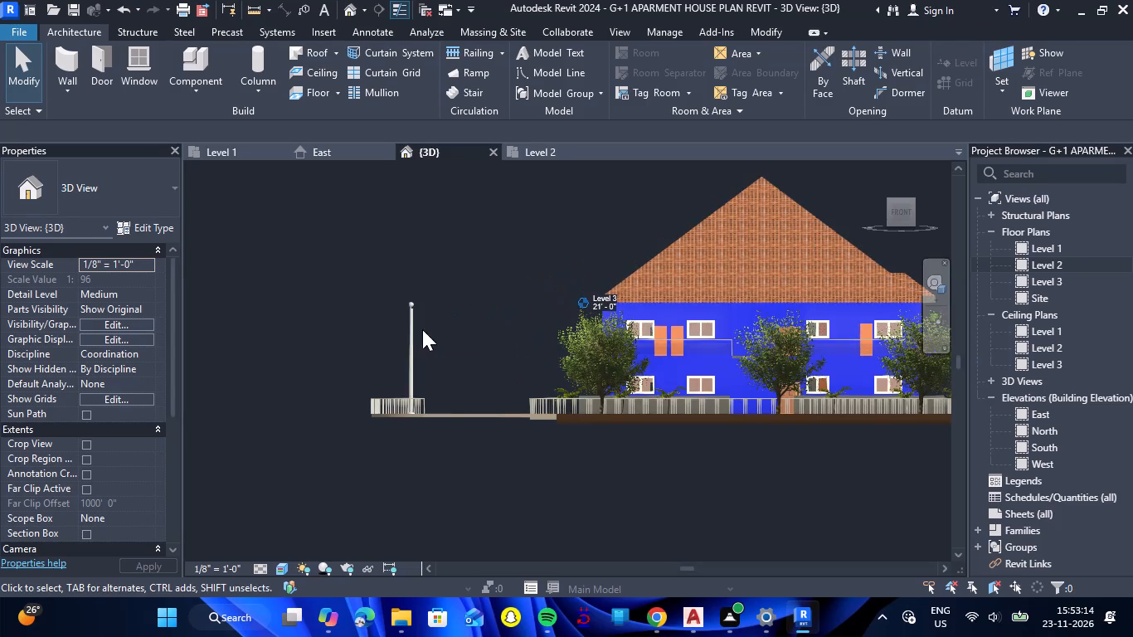
scroll(406, 322, "up", 14)
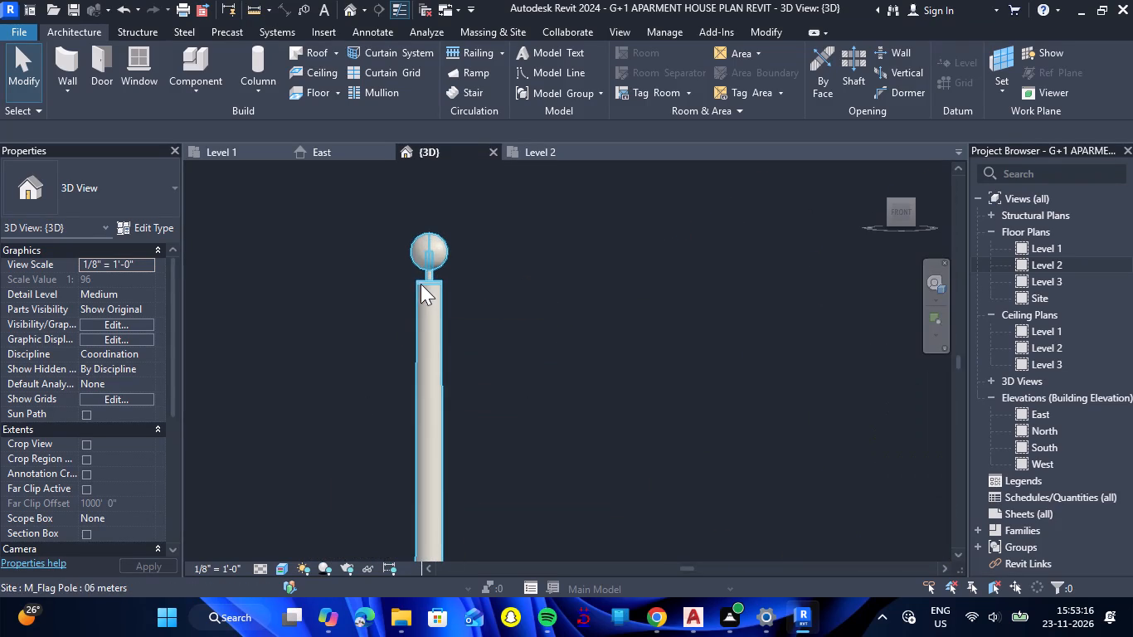
scroll(420, 284, "up", 4)
left_click(433, 282)
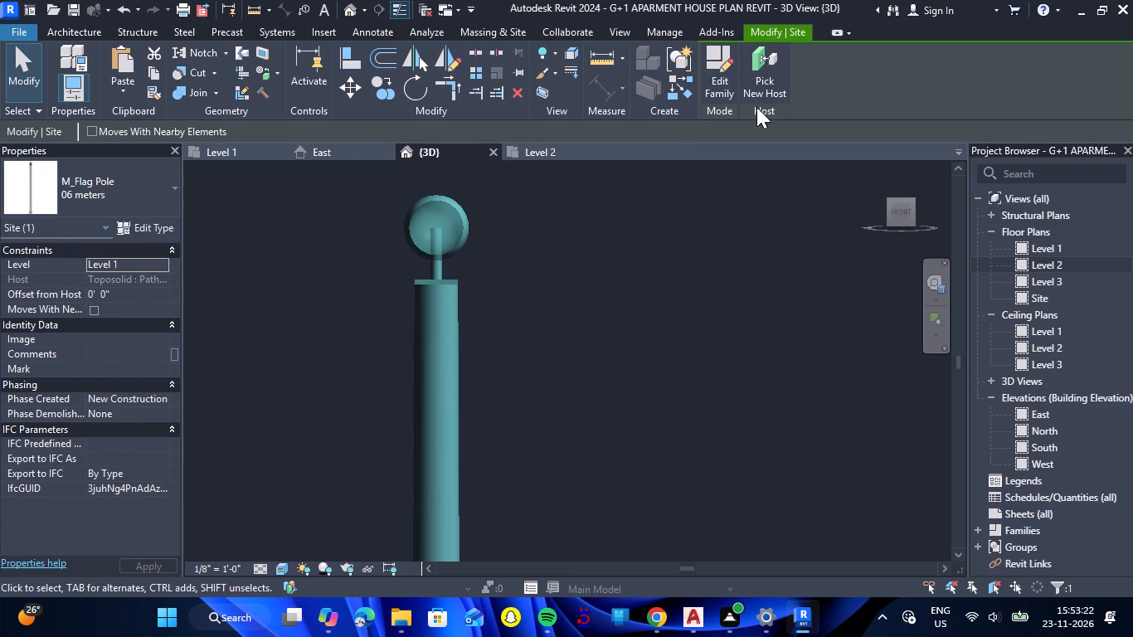
Create an in-place component in the Generic Models category and name it FLAG.
left_click(75, 35)
left_click(199, 80)
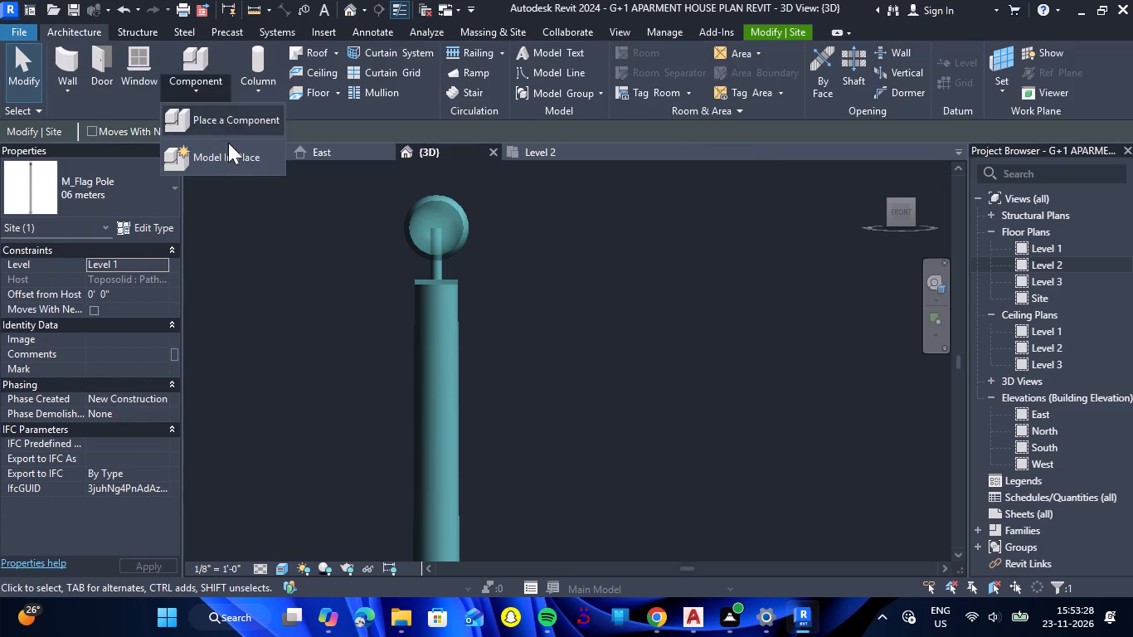
left_click(240, 164)
scroll(525, 301, "down", 1)
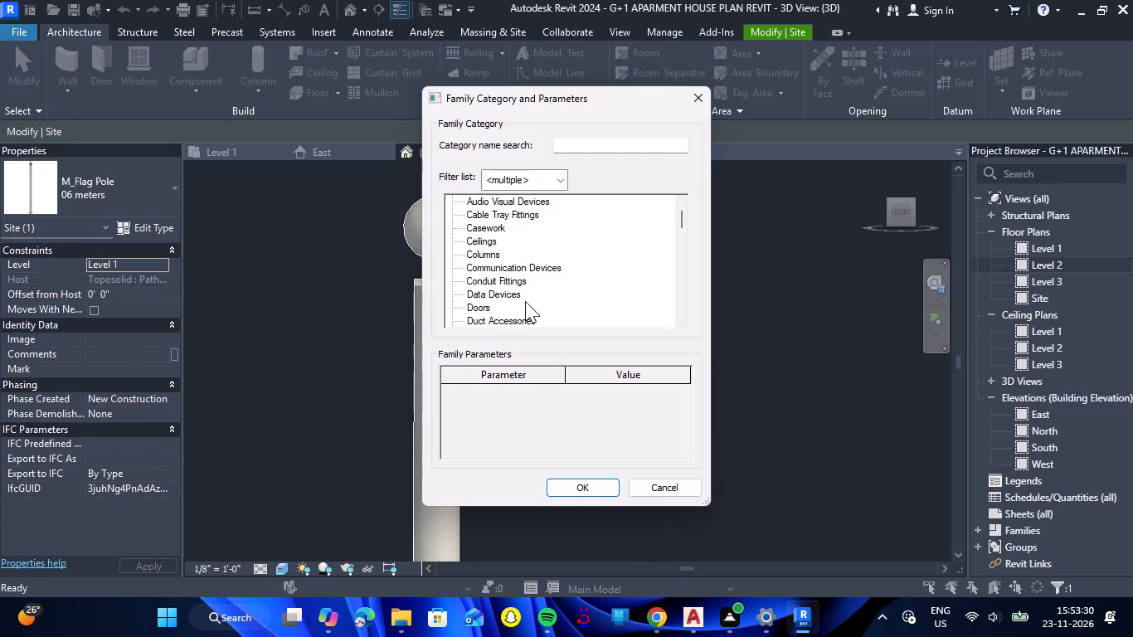
scroll(525, 301, "down", 8)
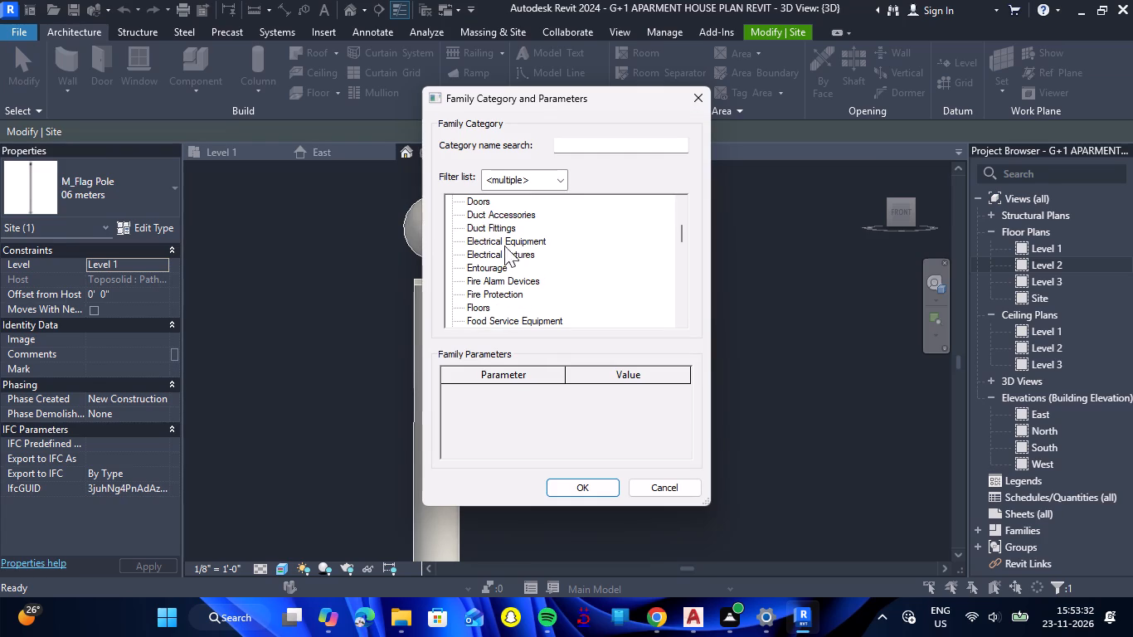
scroll(504, 228, "down", 3)
left_click(521, 317)
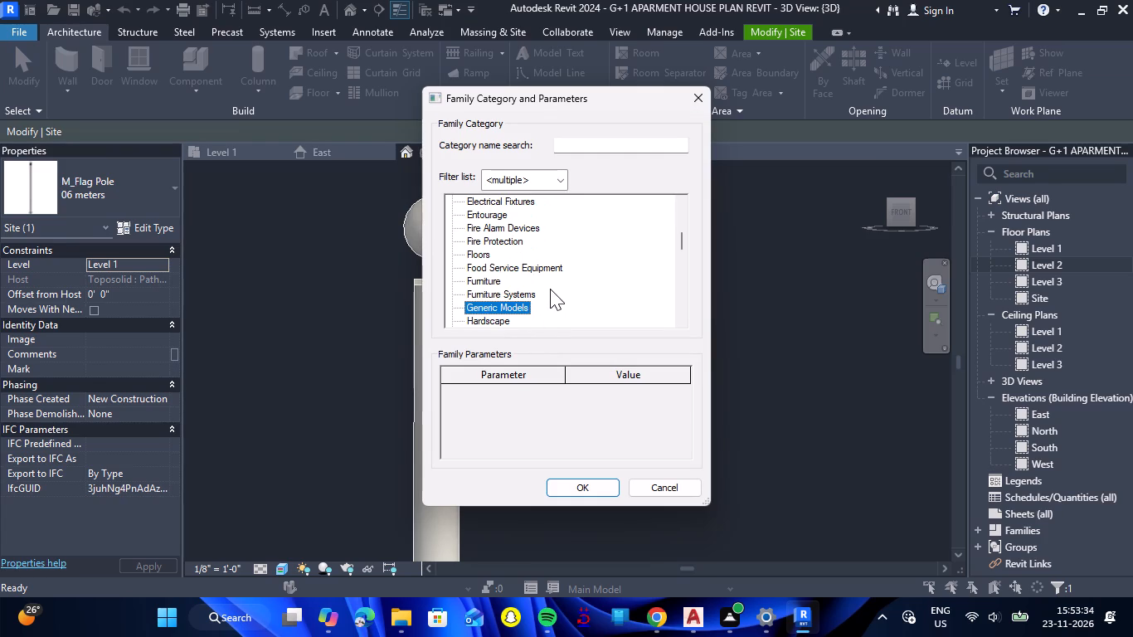
key("Return")
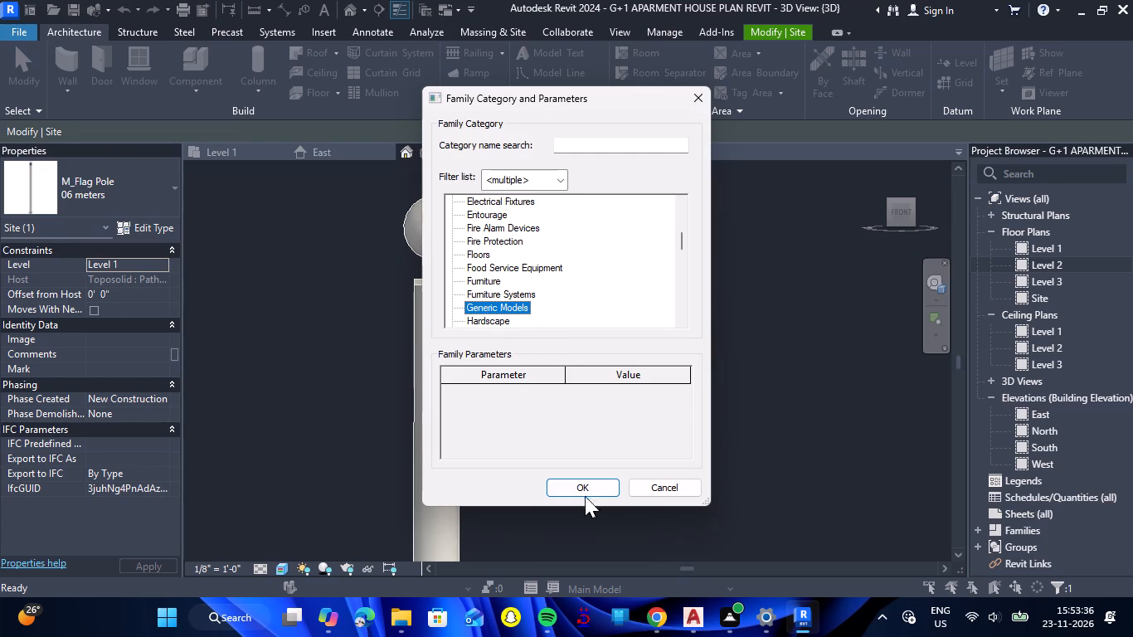
left_click(591, 490)
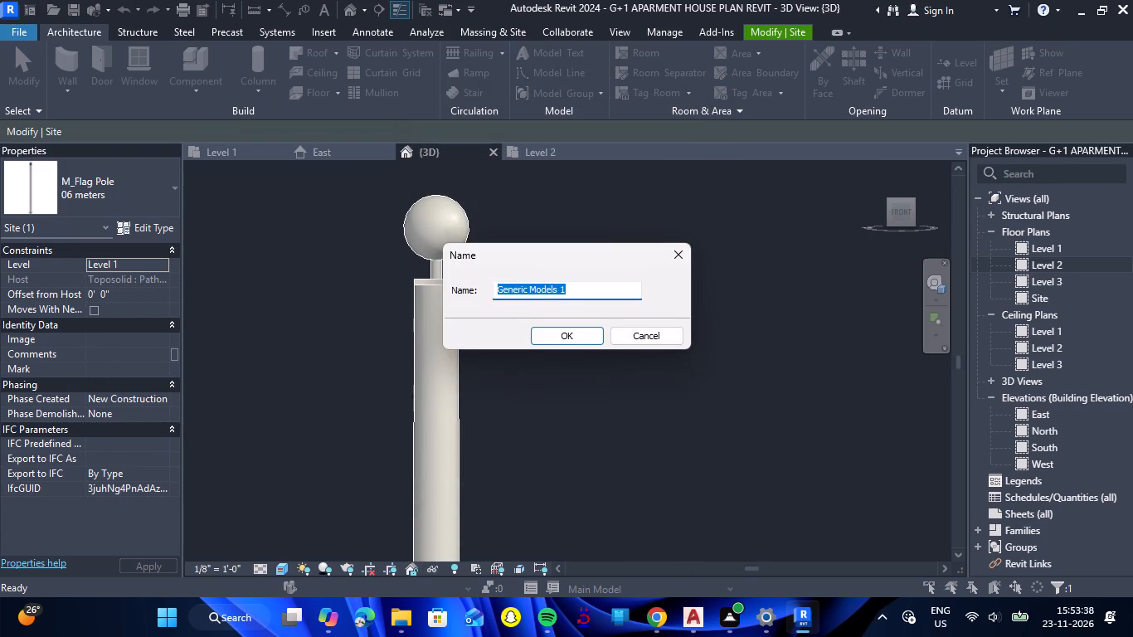
type("FLO")
key("BackSpace")
type("AGE")
key("BackSpace")
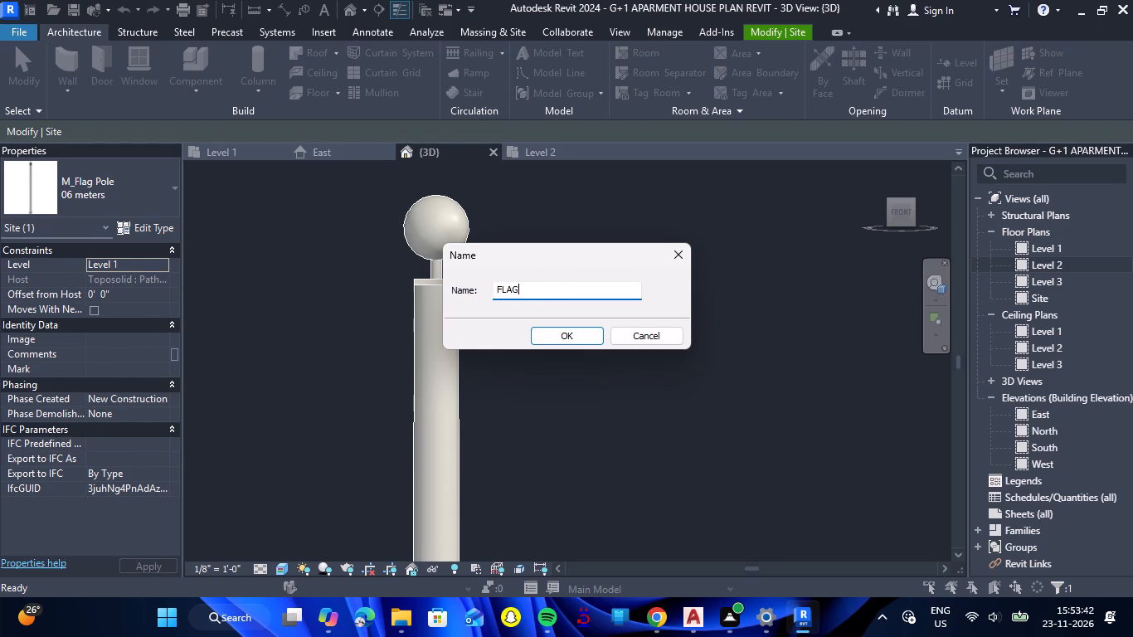
key("Return")
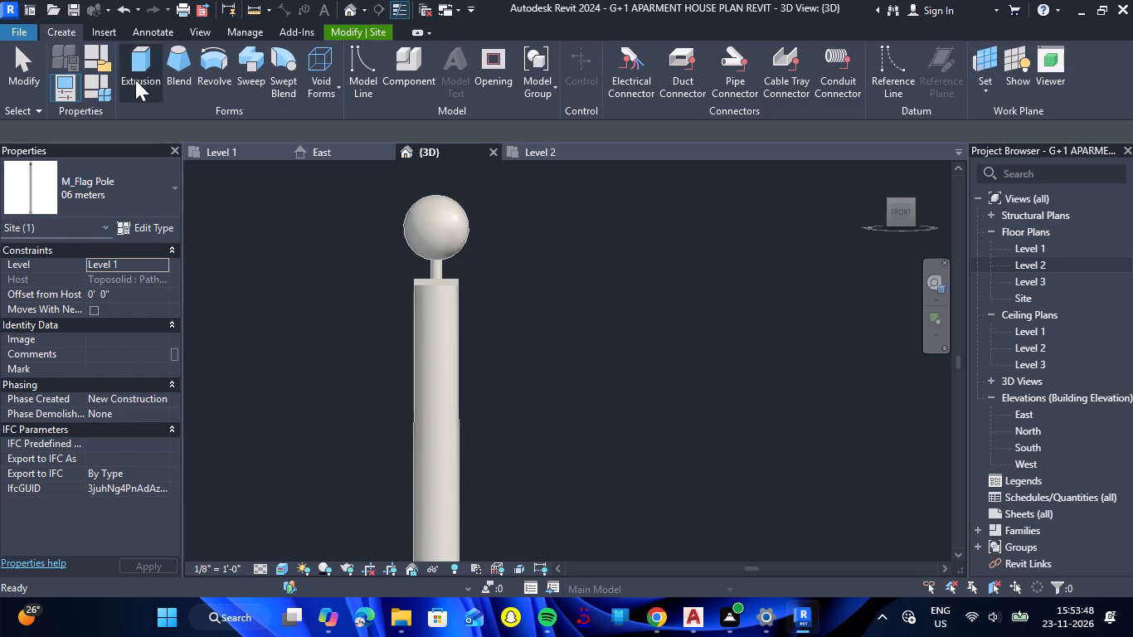
Start an extrusion for FLAG and pick the reference at the flag pole's top cap as its work plane.
left_click(141, 79)
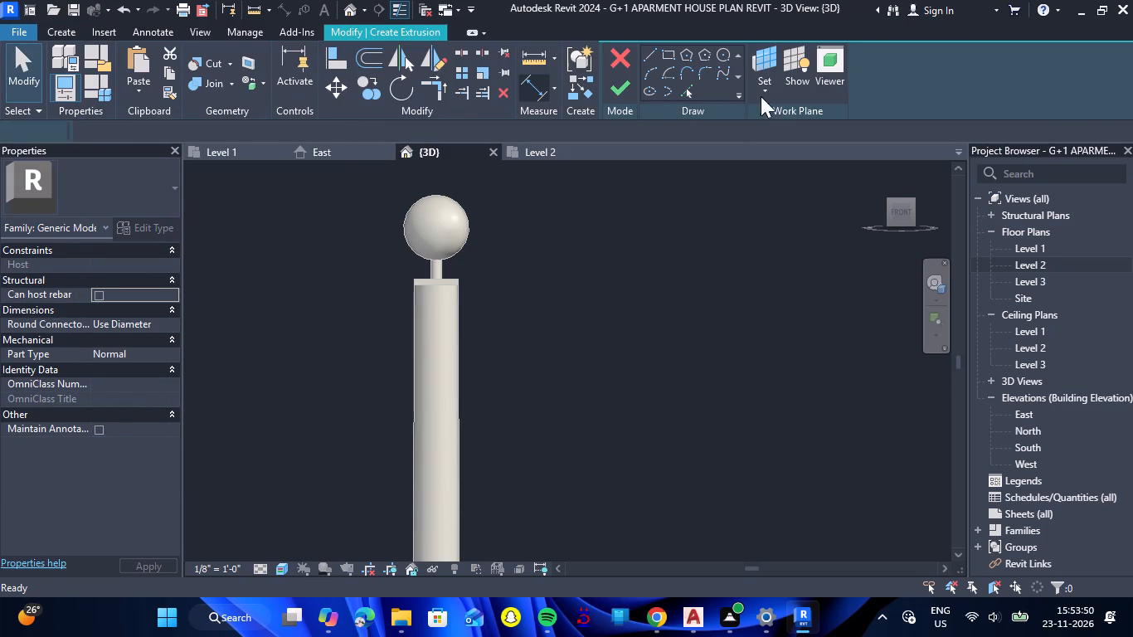
left_click(764, 91)
left_click(781, 160)
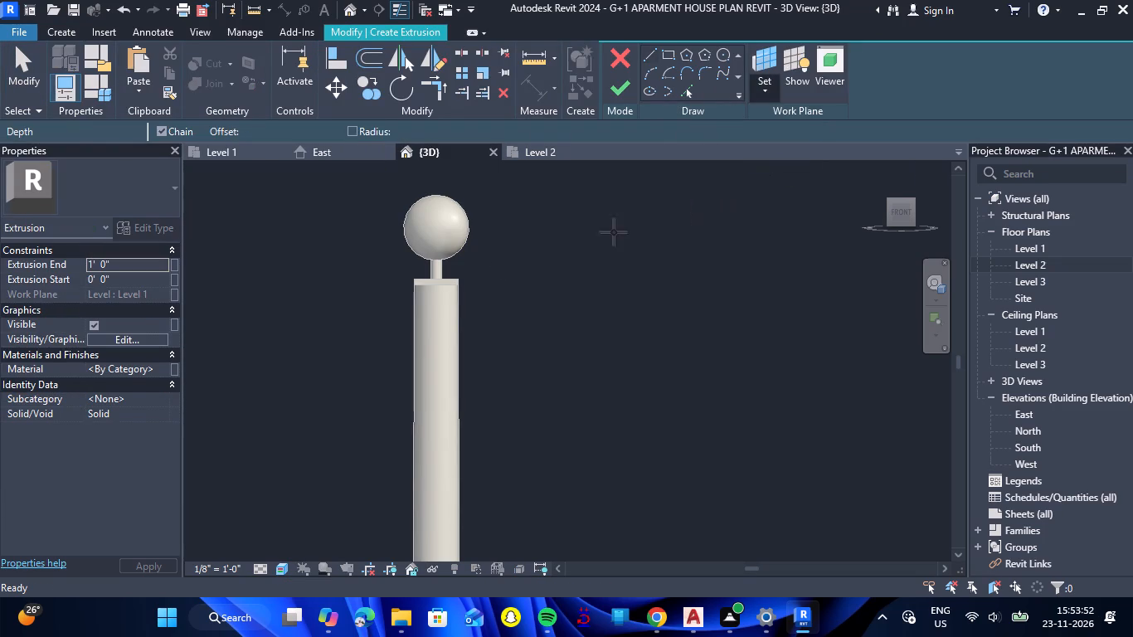
scroll(458, 282, "up", 4)
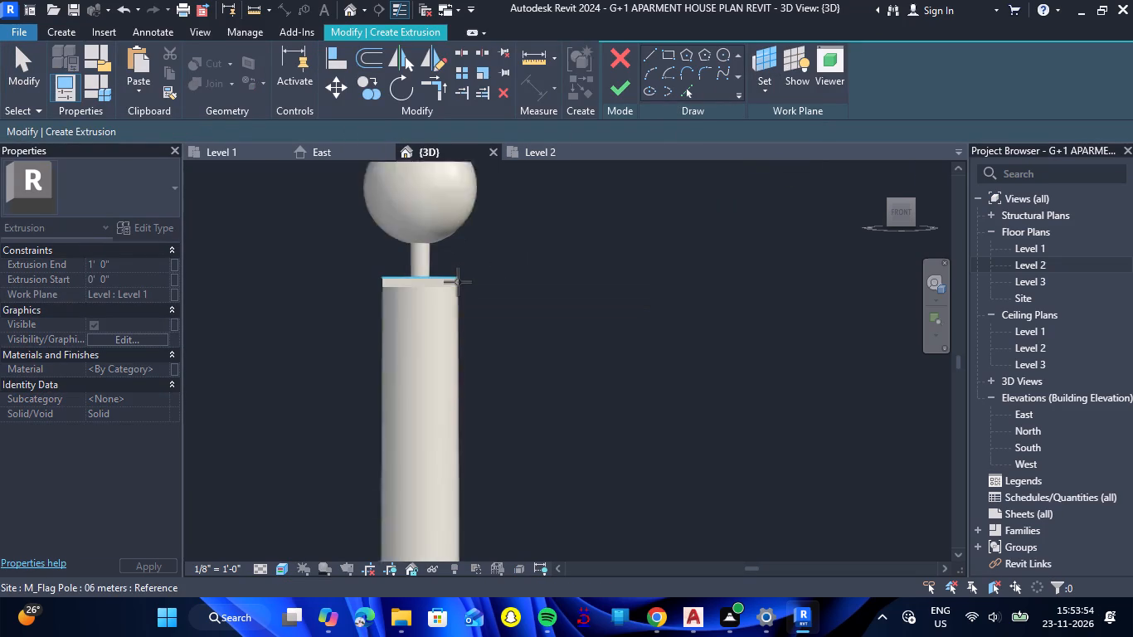
scroll(458, 282, "up", 10)
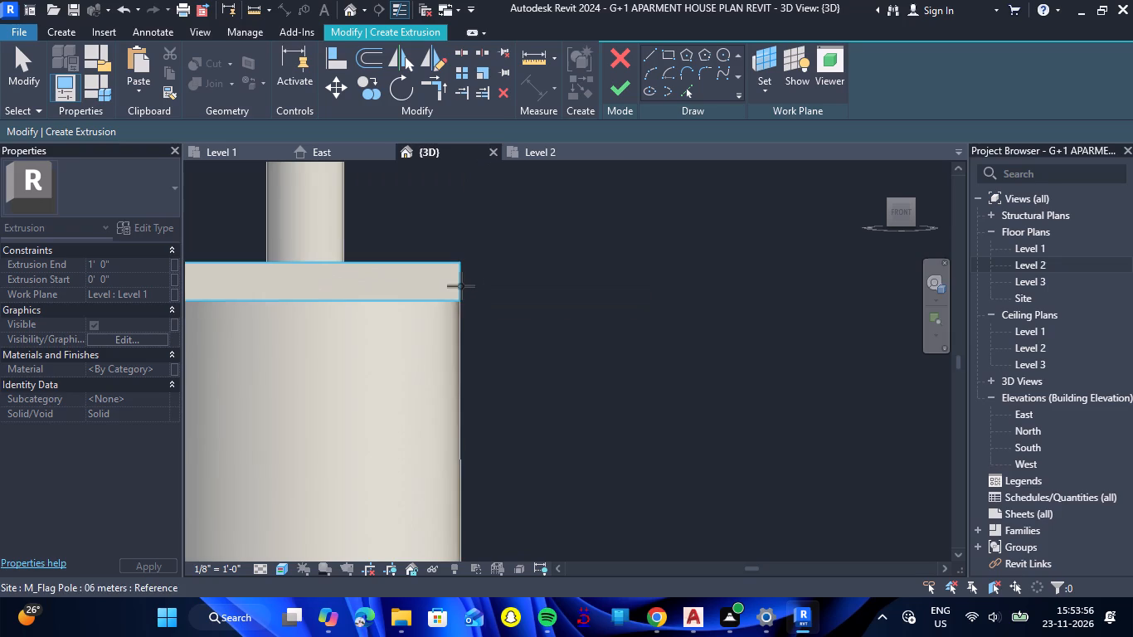
left_click(461, 286)
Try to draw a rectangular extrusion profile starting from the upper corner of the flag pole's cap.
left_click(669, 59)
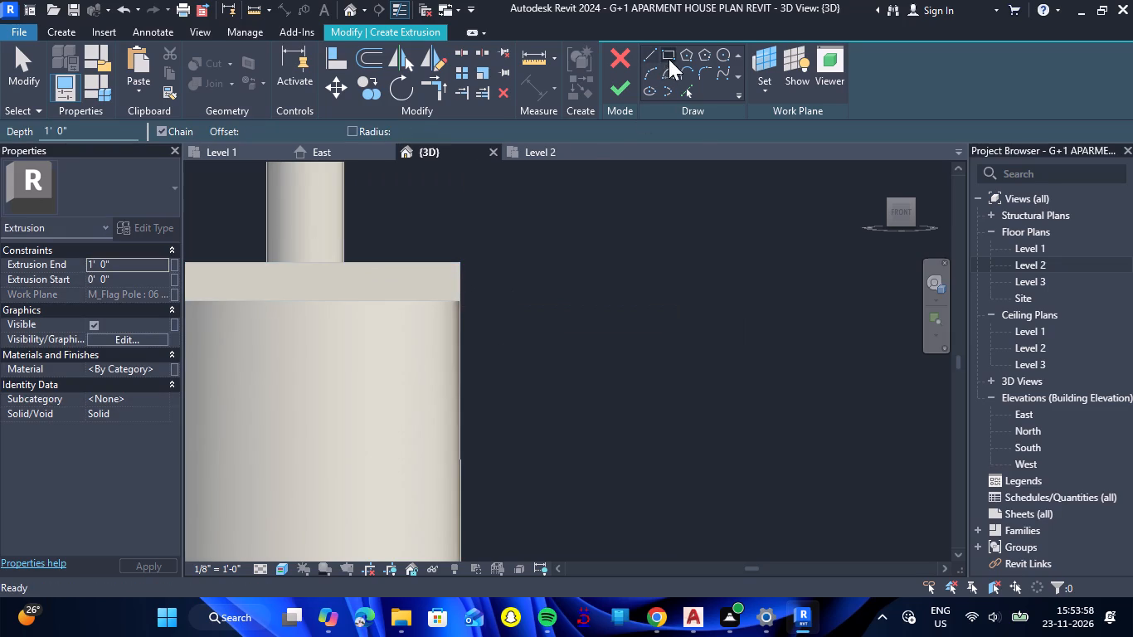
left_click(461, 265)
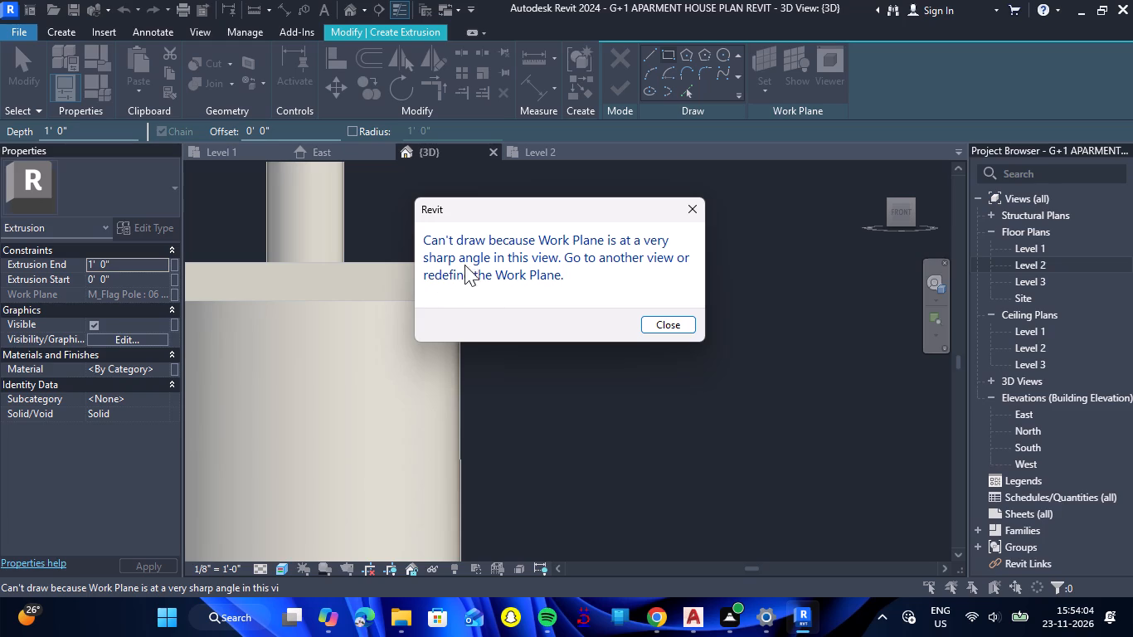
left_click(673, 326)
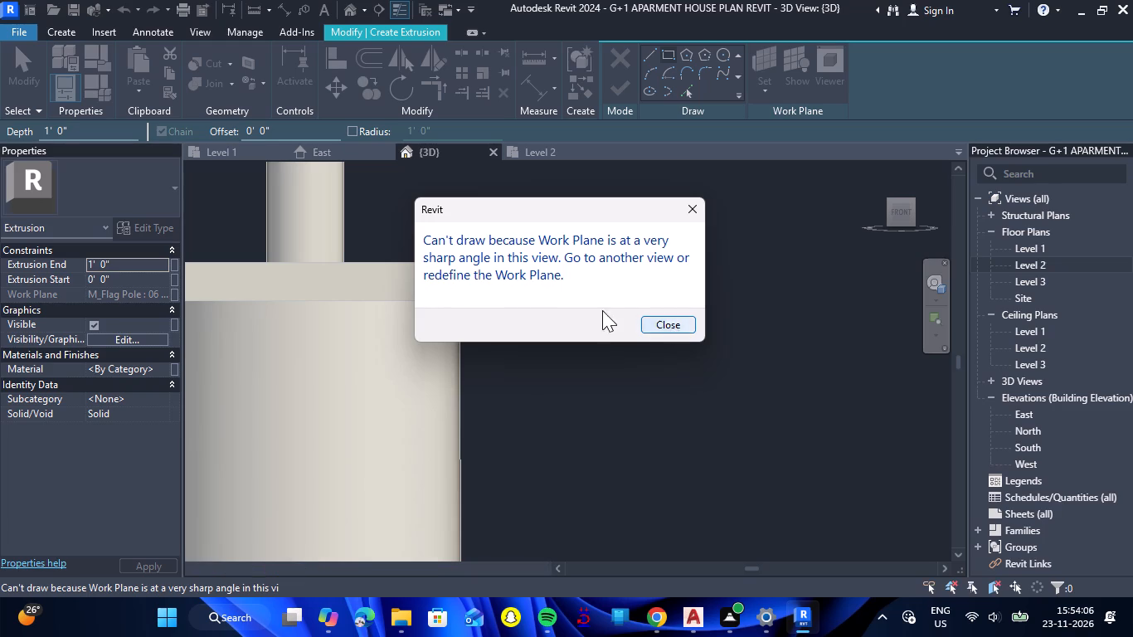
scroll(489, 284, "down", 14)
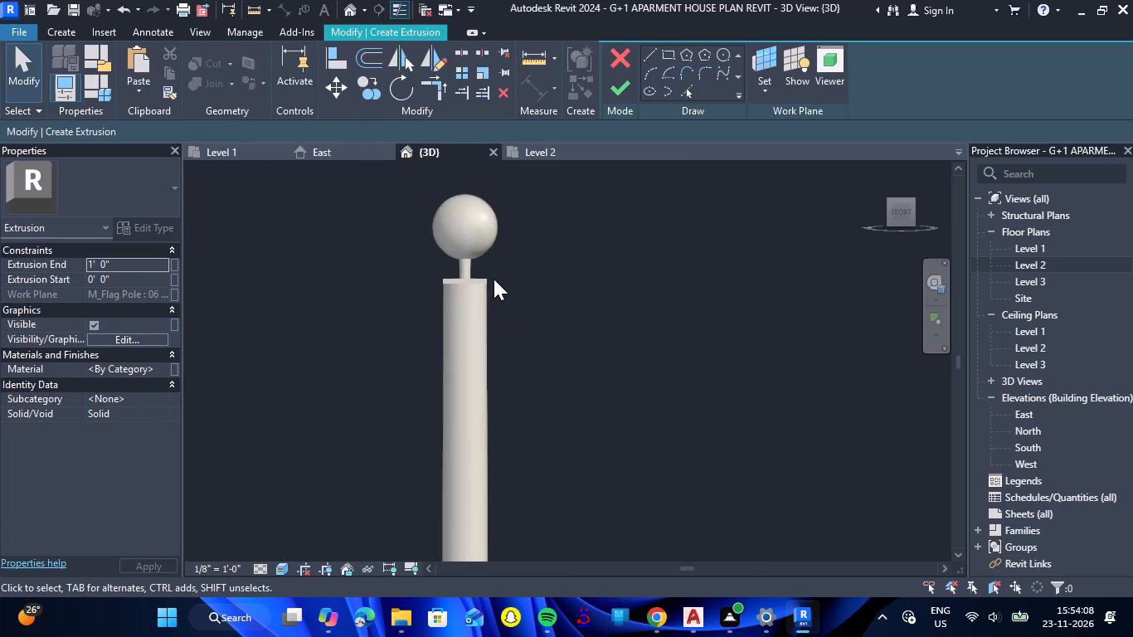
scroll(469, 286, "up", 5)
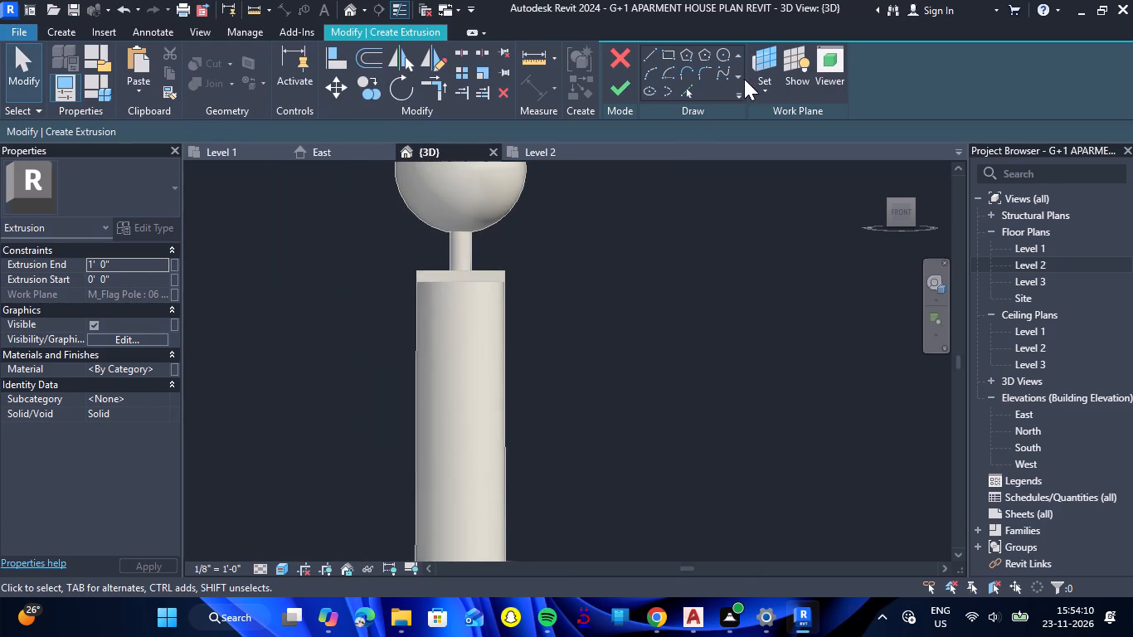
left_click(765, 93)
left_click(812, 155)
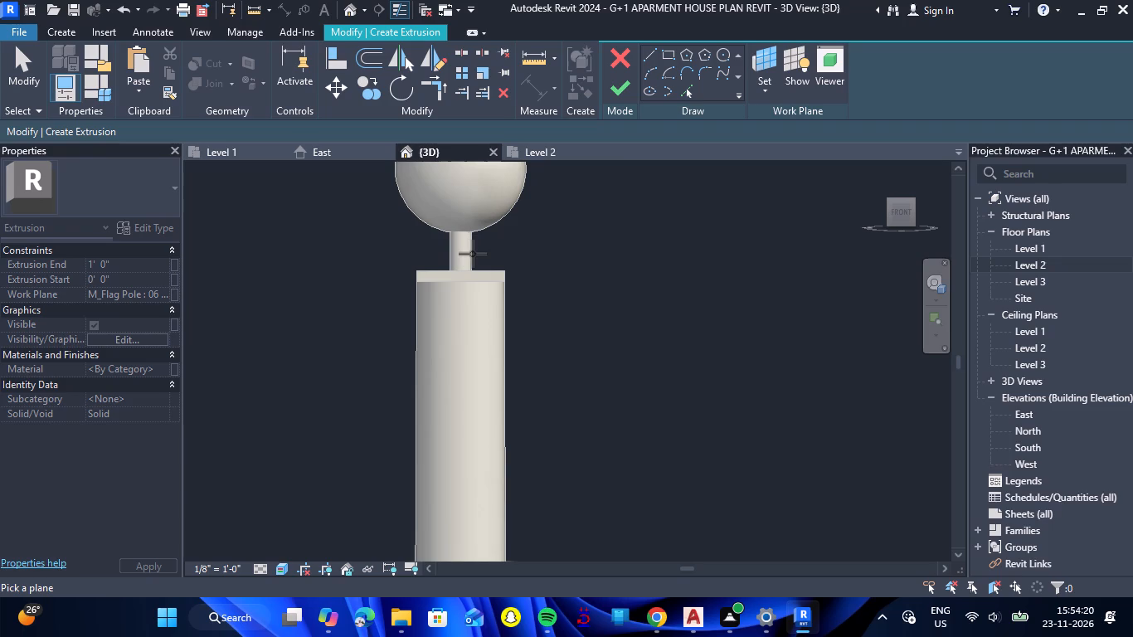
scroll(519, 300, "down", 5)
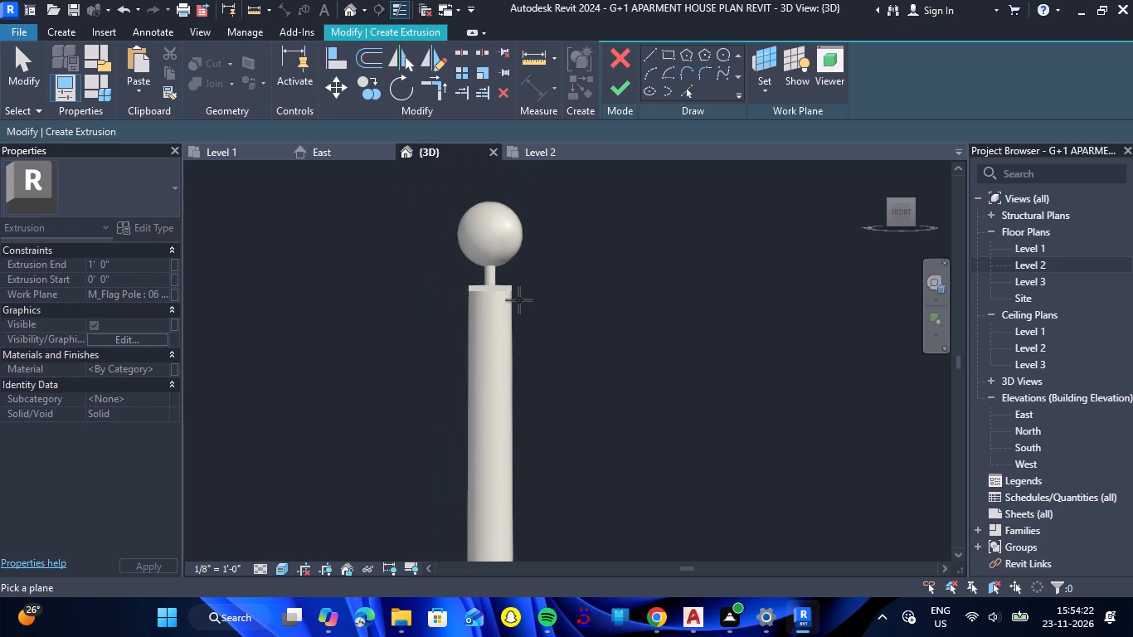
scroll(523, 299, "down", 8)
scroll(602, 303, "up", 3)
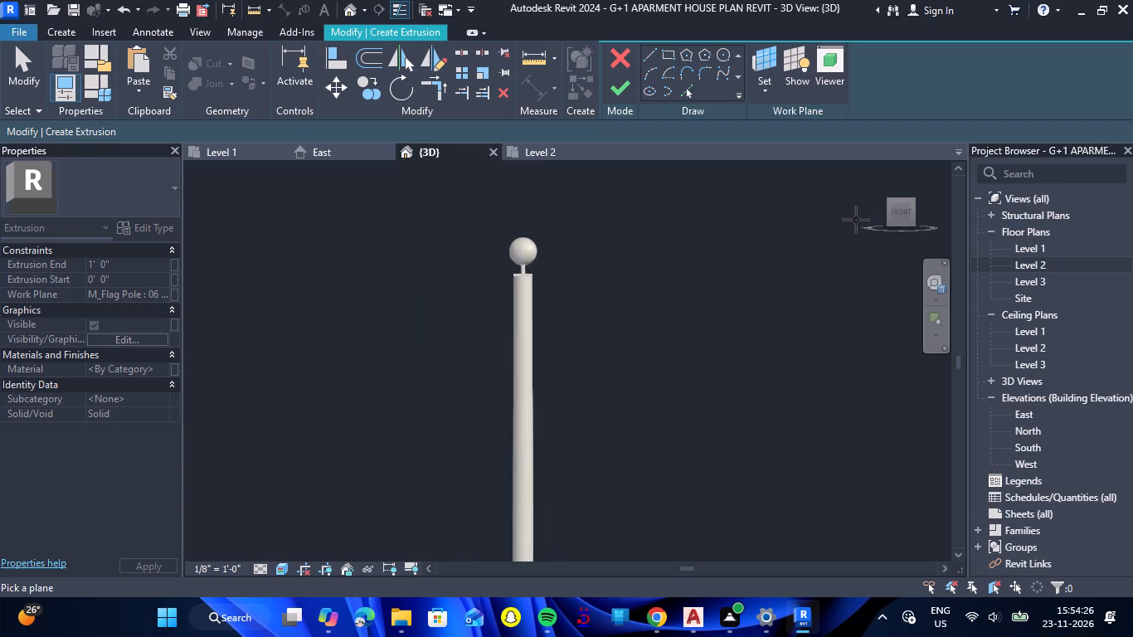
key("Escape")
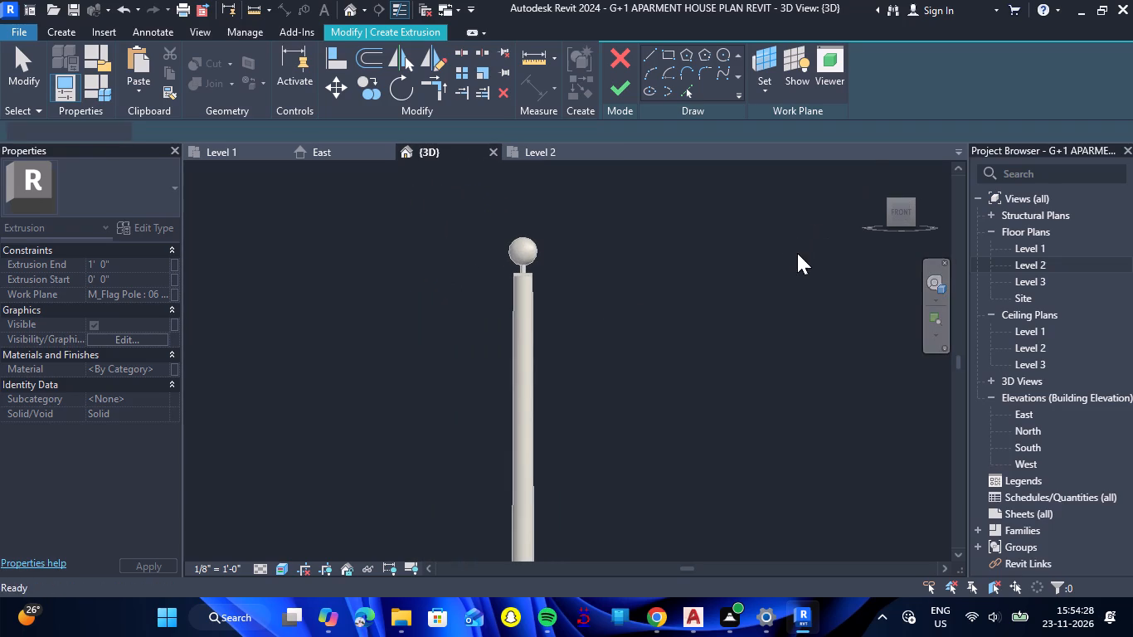
In the top view, pick the straight vertical reference line at the flag pole's cap as the extrusion's work plane.
left_click(905, 196)
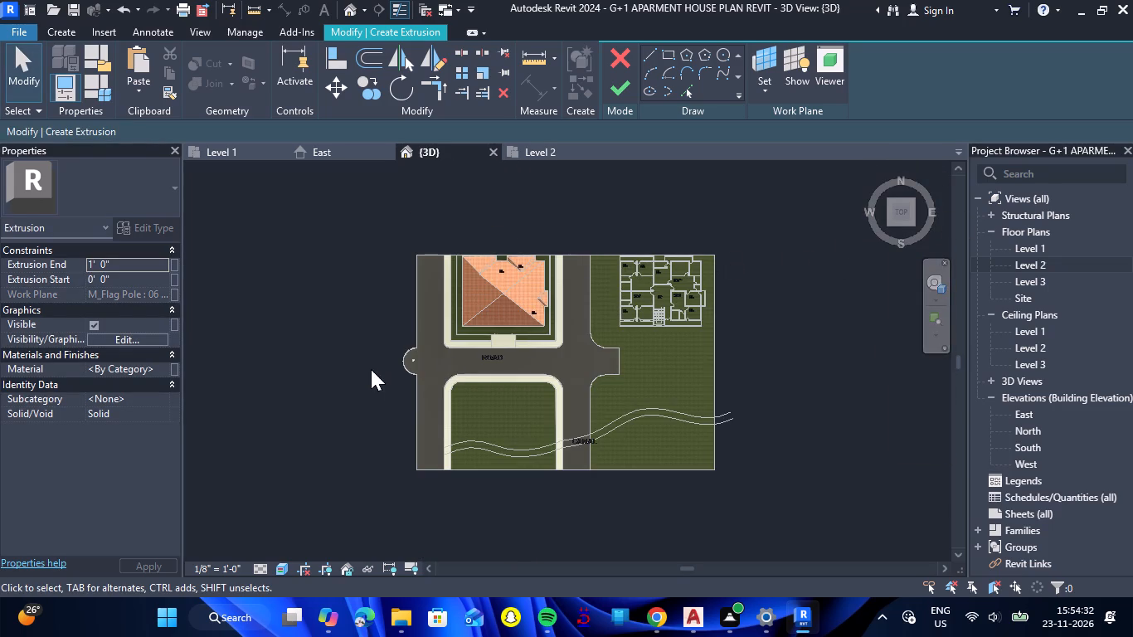
scroll(401, 351, "up", 15)
scroll(474, 368, "up", 3)
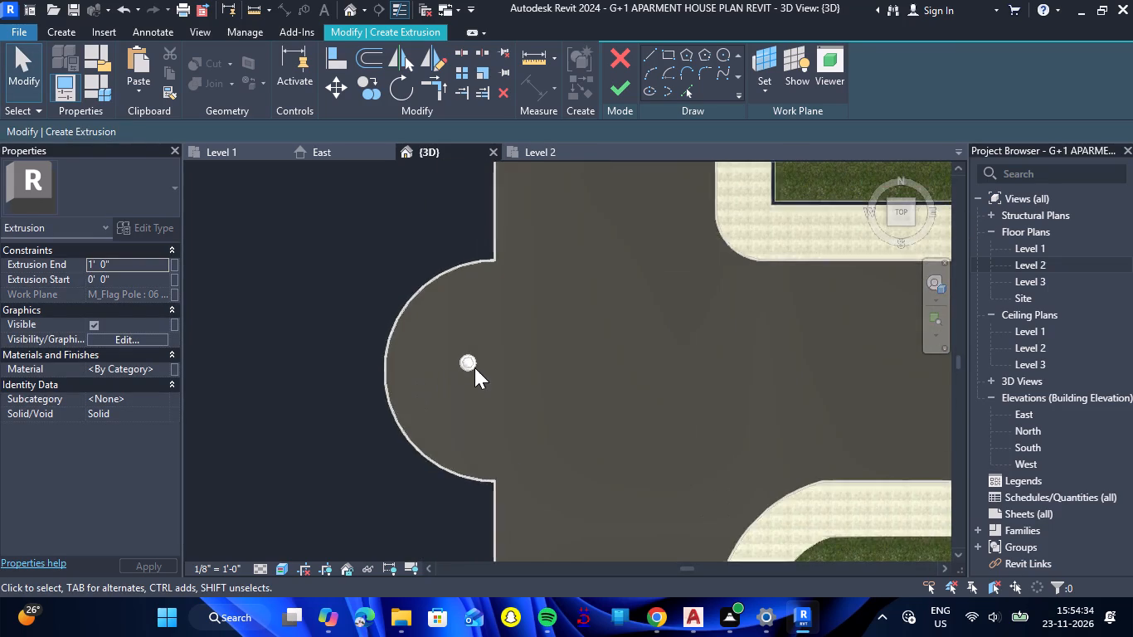
scroll(474, 367, "up", 16)
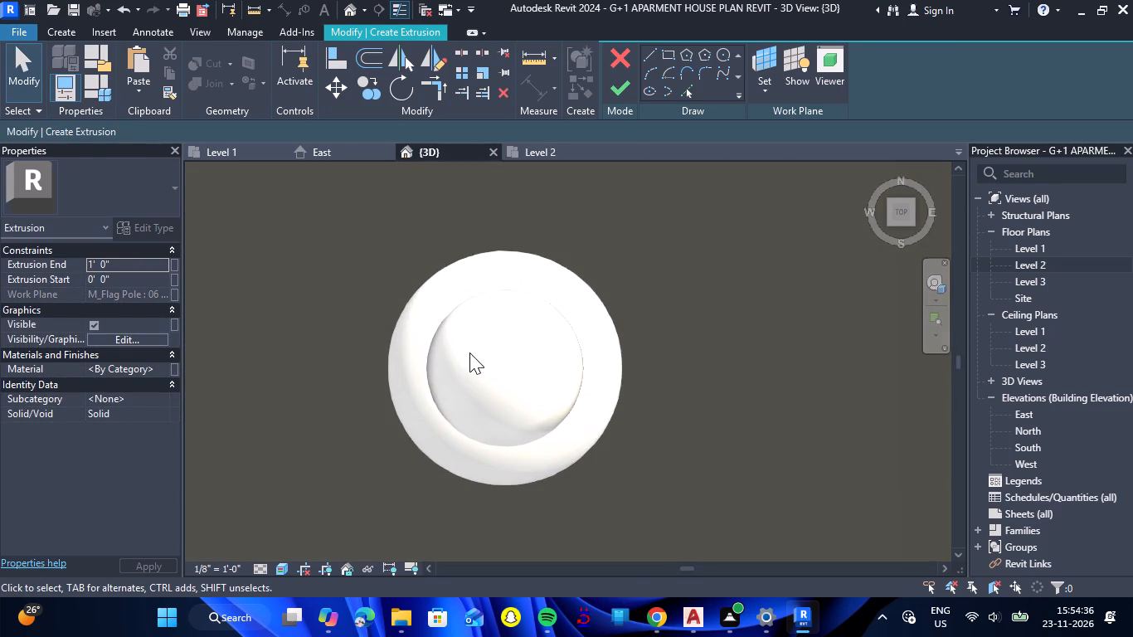
left_click(774, 95)
left_click(793, 153)
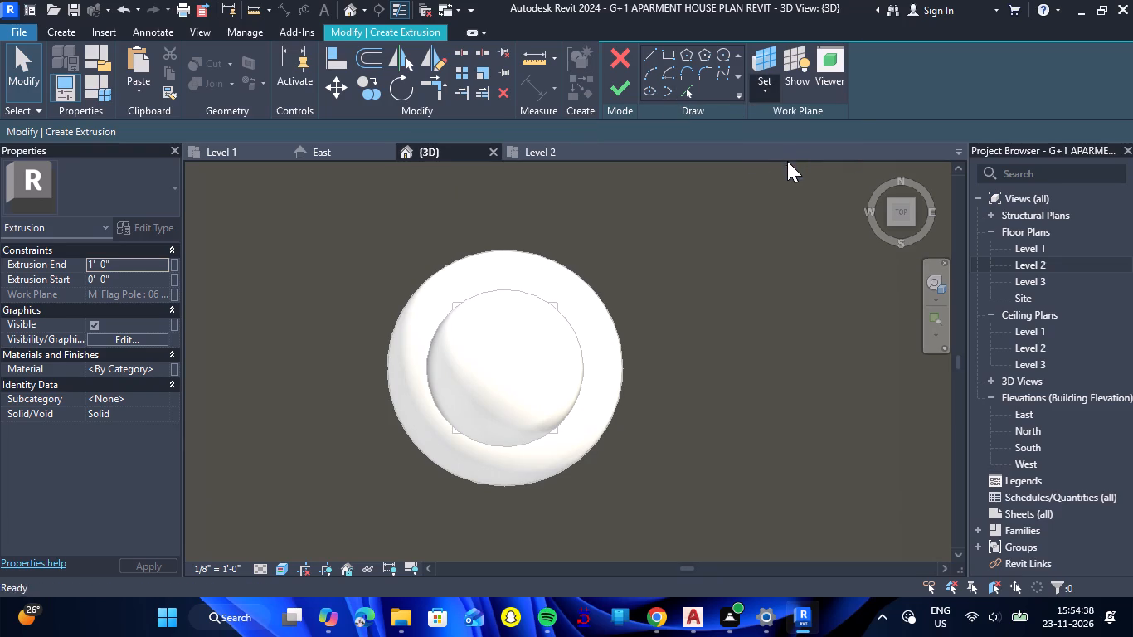
scroll(780, 192, "down", 13)
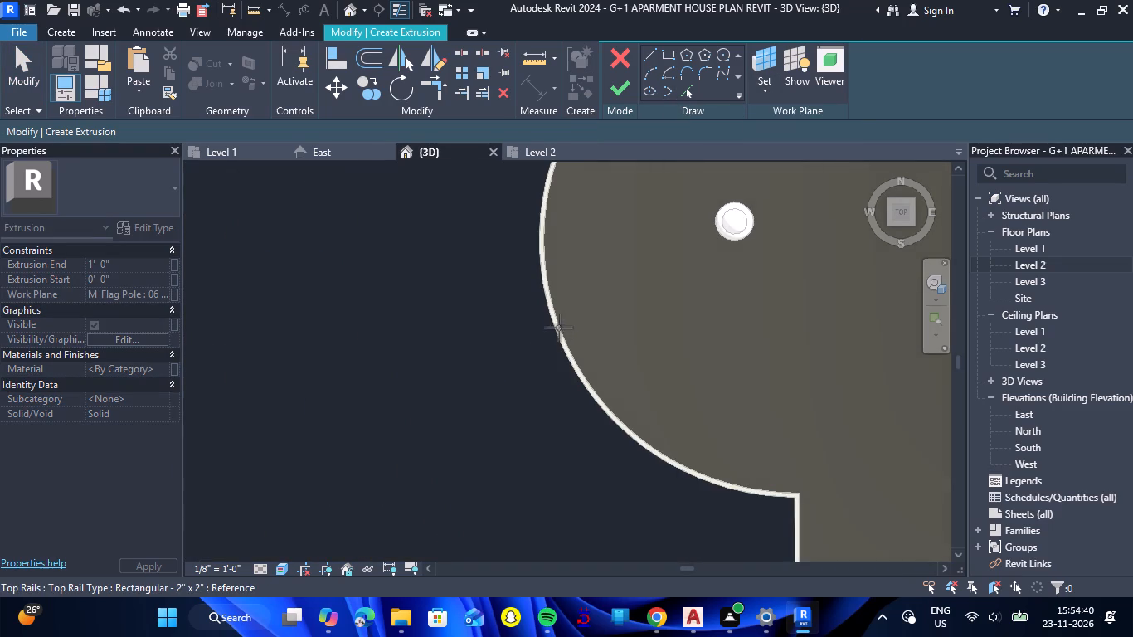
scroll(461, 259, "down", 6)
scroll(684, 348, "down", 3)
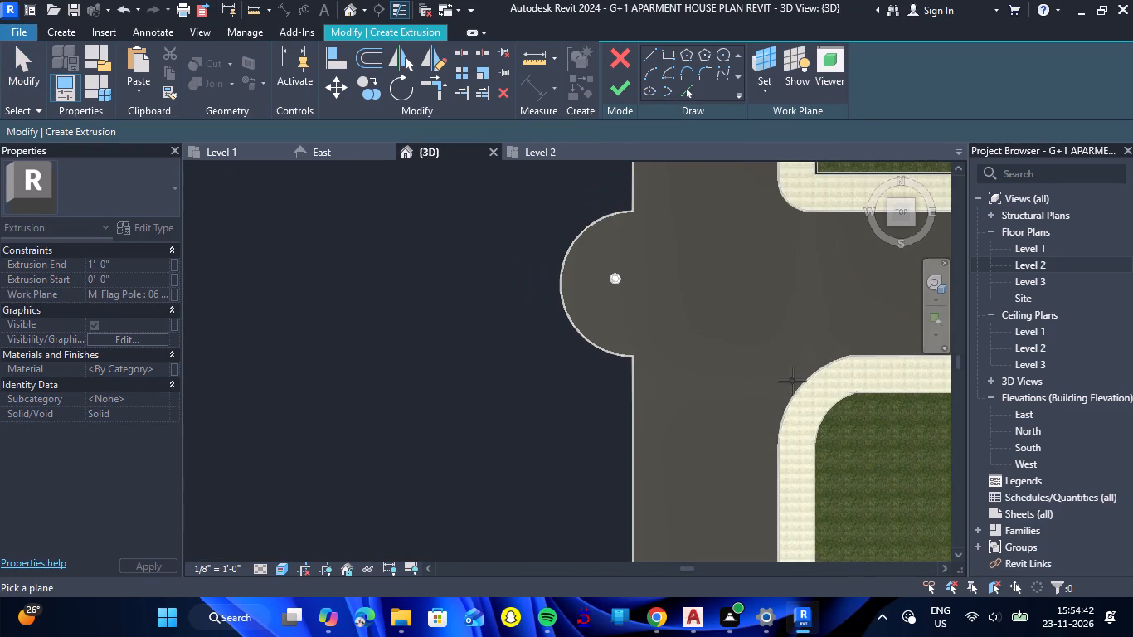
scroll(648, 348, "down", 3)
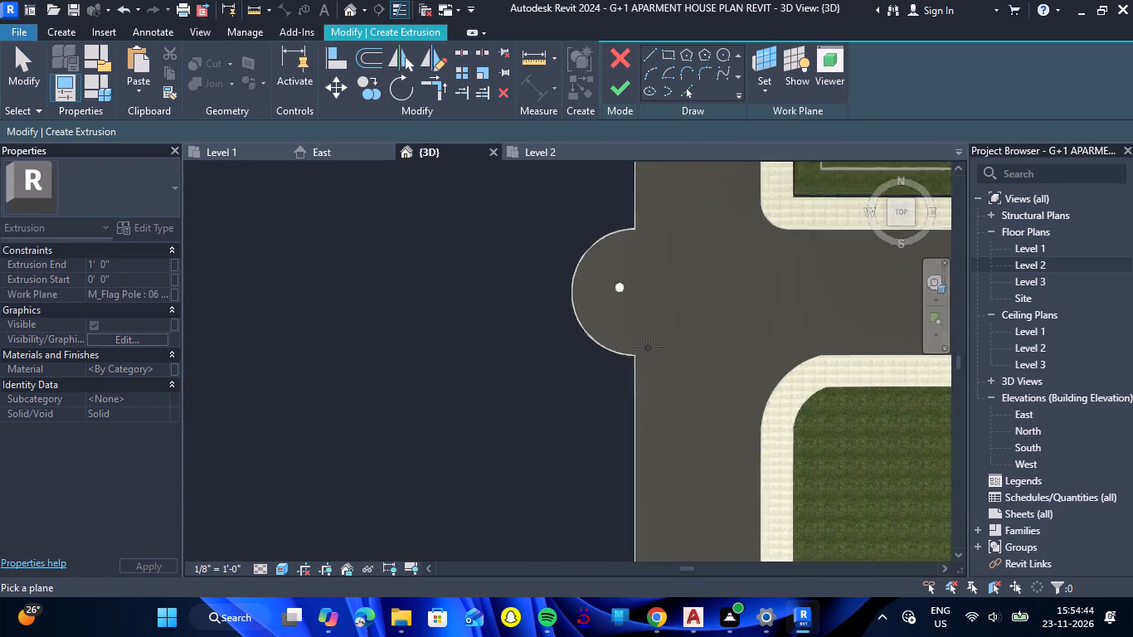
scroll(648, 348, "down", 2)
scroll(713, 277, "up", 4)
scroll(561, 355, "up", 8)
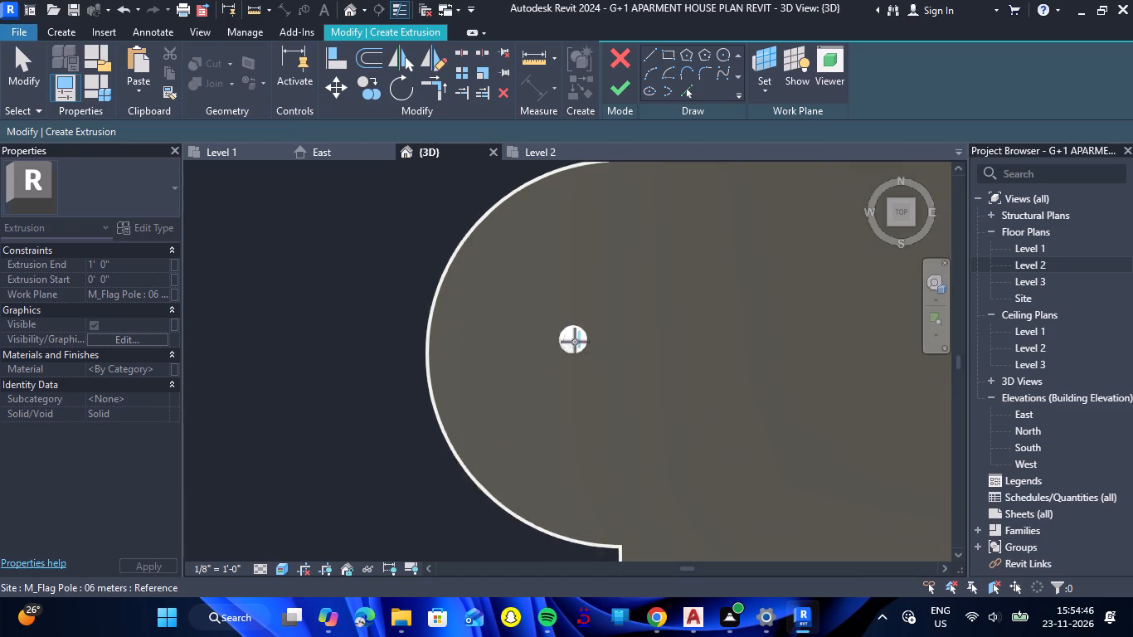
scroll(570, 351, "up", 16)
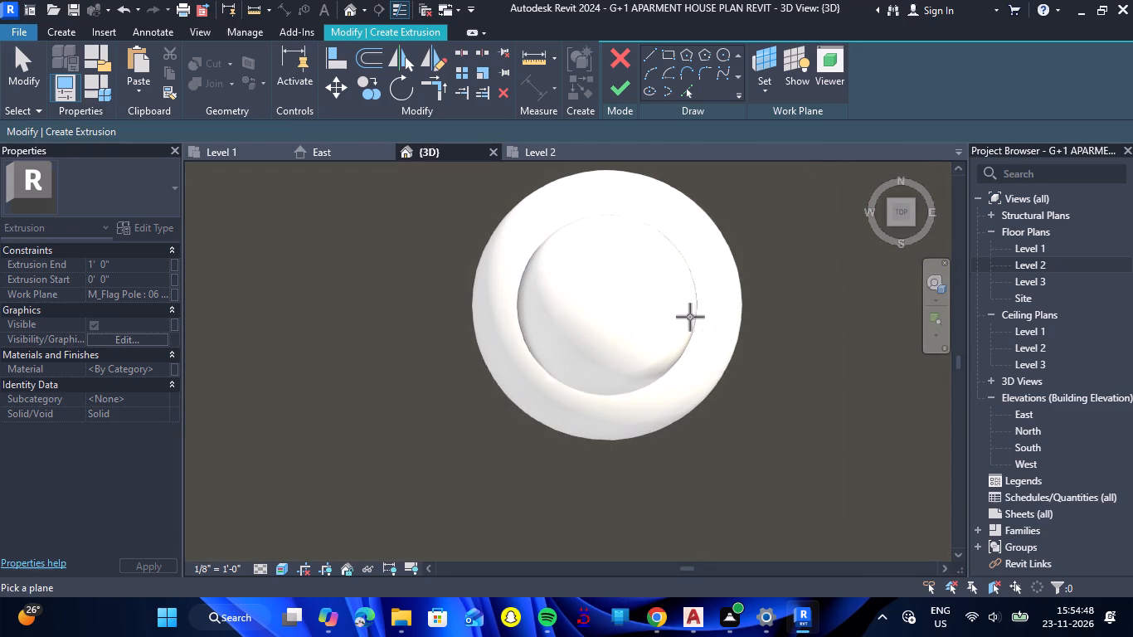
left_click(670, 238)
key("Escape")
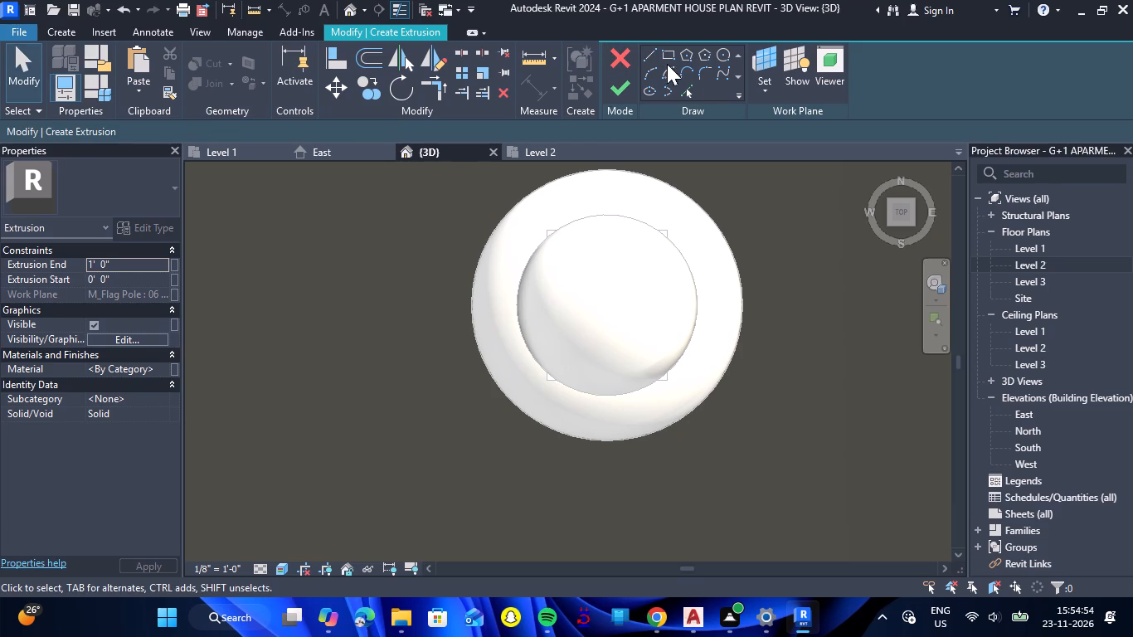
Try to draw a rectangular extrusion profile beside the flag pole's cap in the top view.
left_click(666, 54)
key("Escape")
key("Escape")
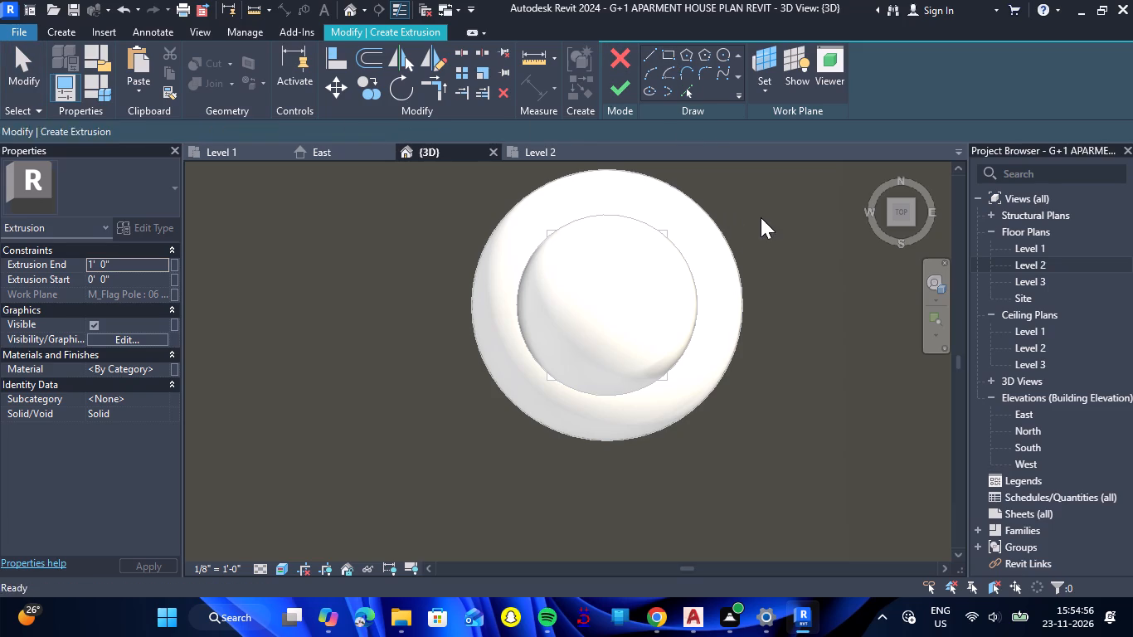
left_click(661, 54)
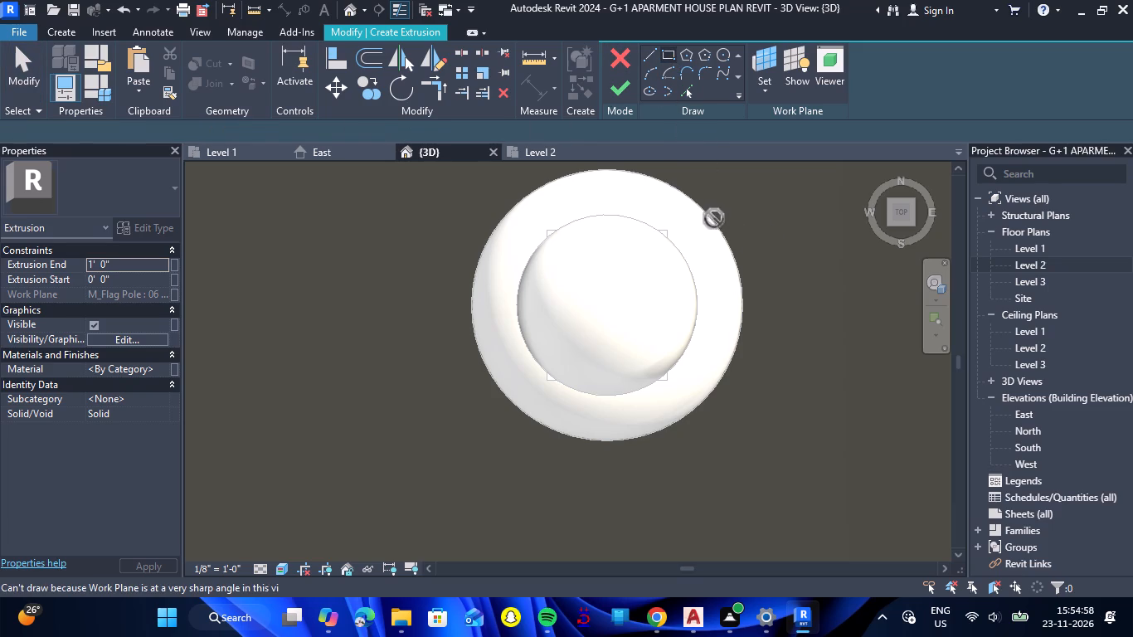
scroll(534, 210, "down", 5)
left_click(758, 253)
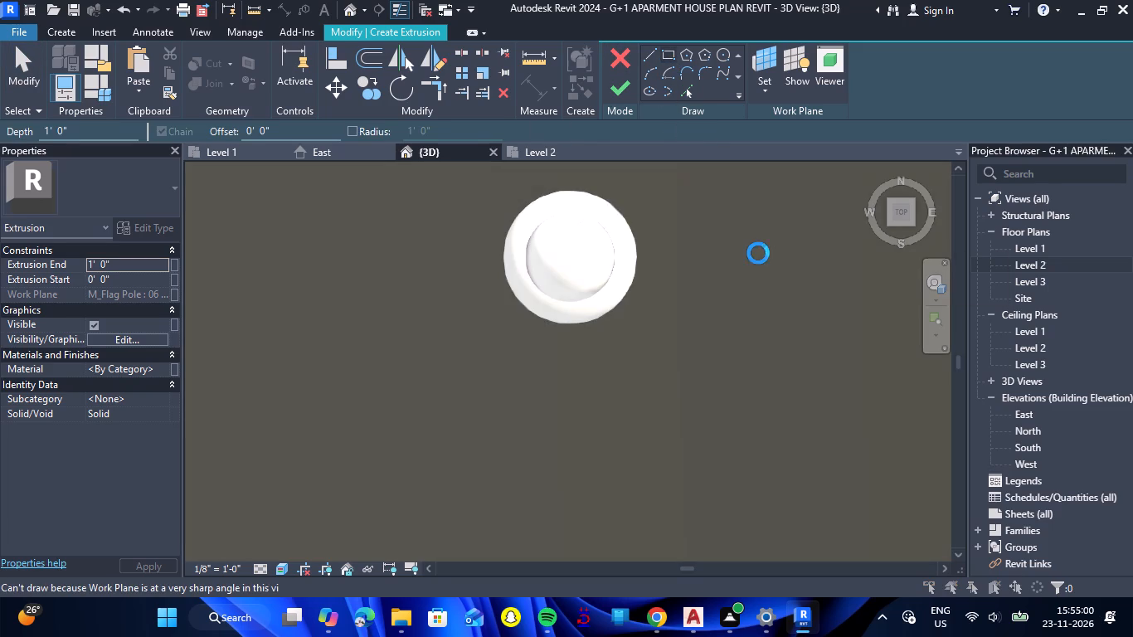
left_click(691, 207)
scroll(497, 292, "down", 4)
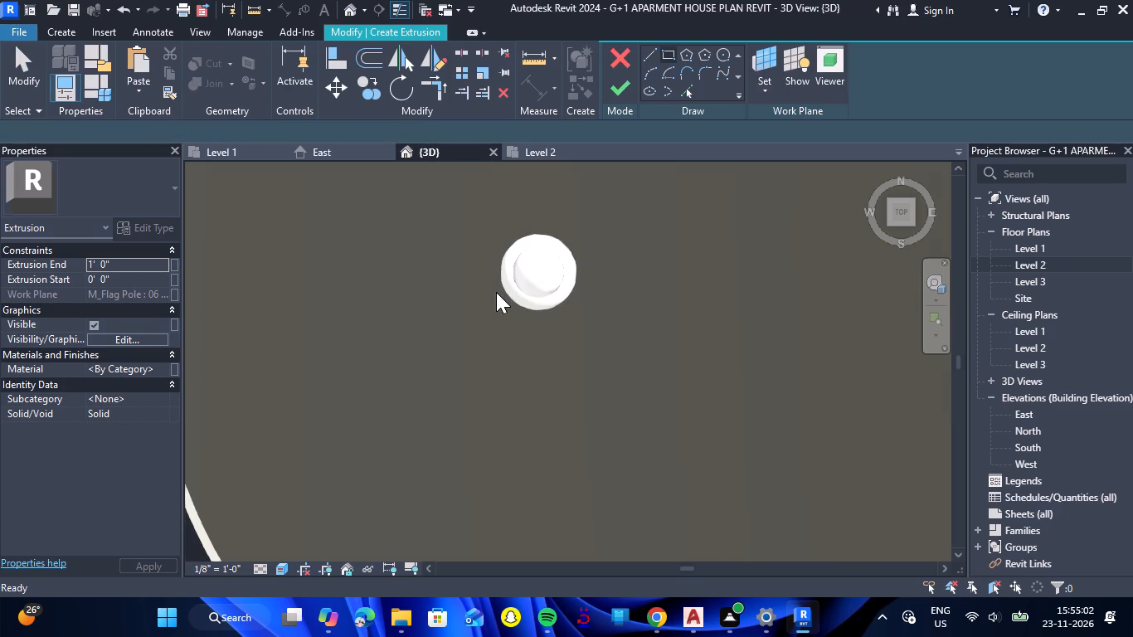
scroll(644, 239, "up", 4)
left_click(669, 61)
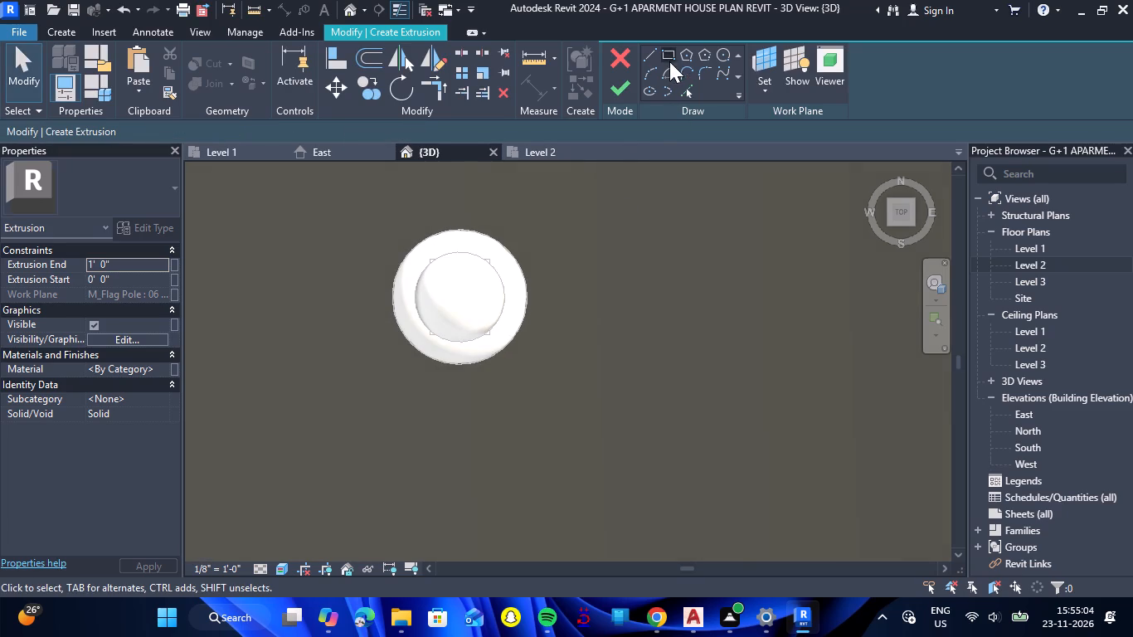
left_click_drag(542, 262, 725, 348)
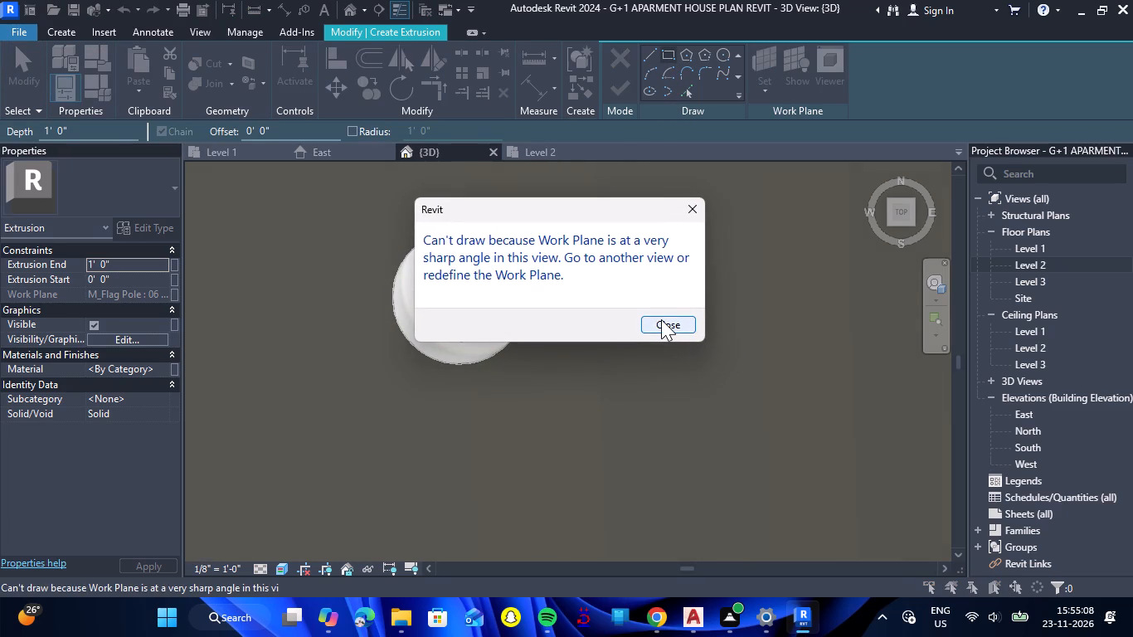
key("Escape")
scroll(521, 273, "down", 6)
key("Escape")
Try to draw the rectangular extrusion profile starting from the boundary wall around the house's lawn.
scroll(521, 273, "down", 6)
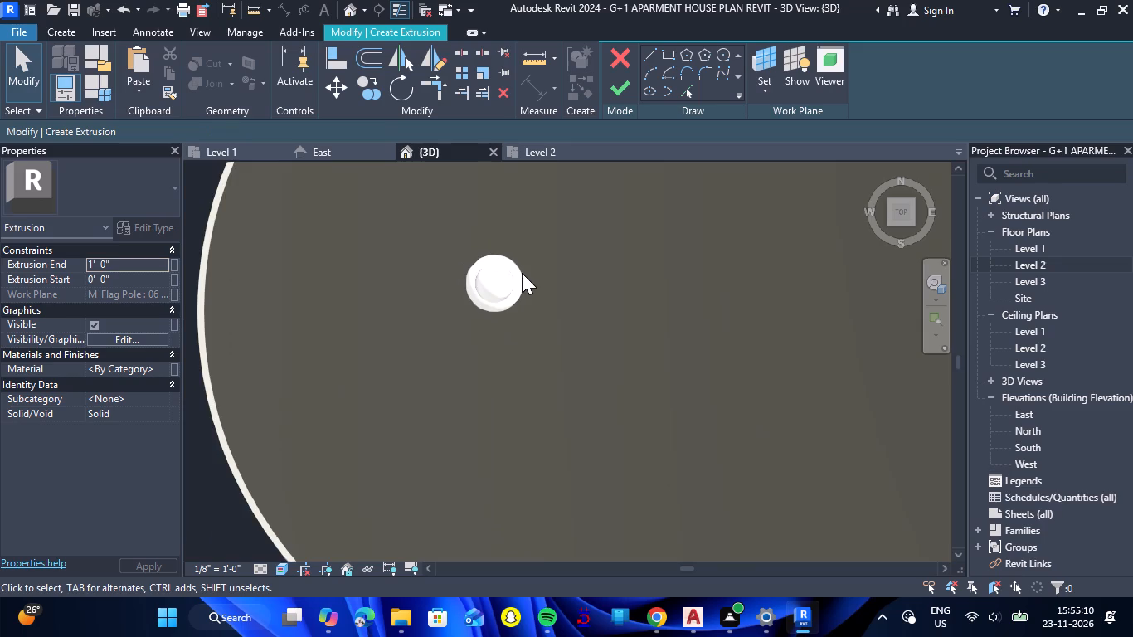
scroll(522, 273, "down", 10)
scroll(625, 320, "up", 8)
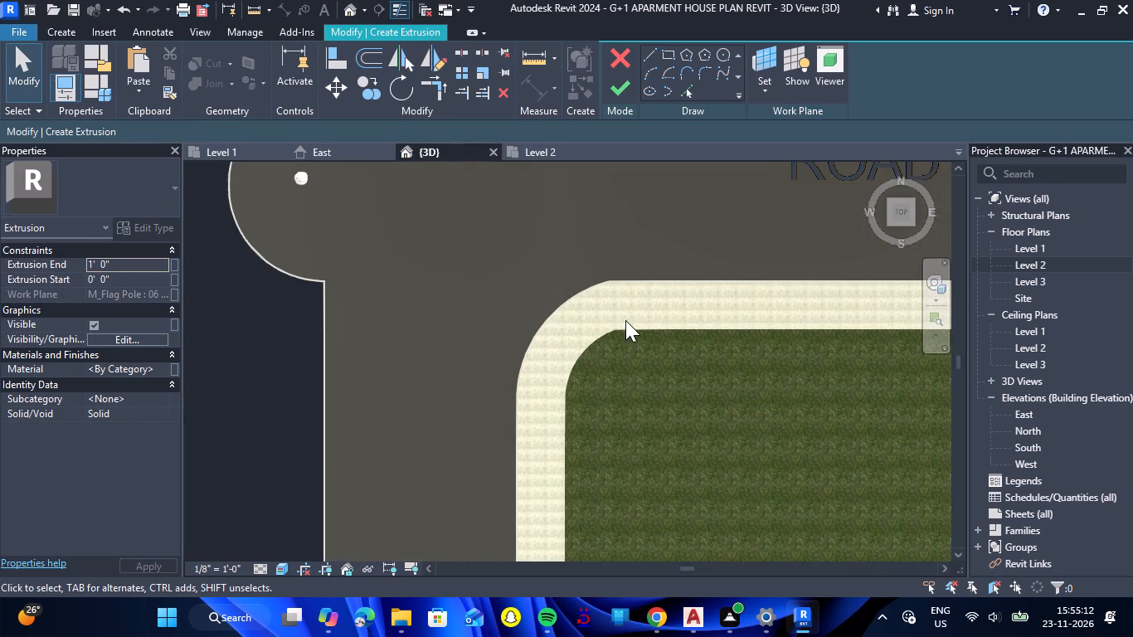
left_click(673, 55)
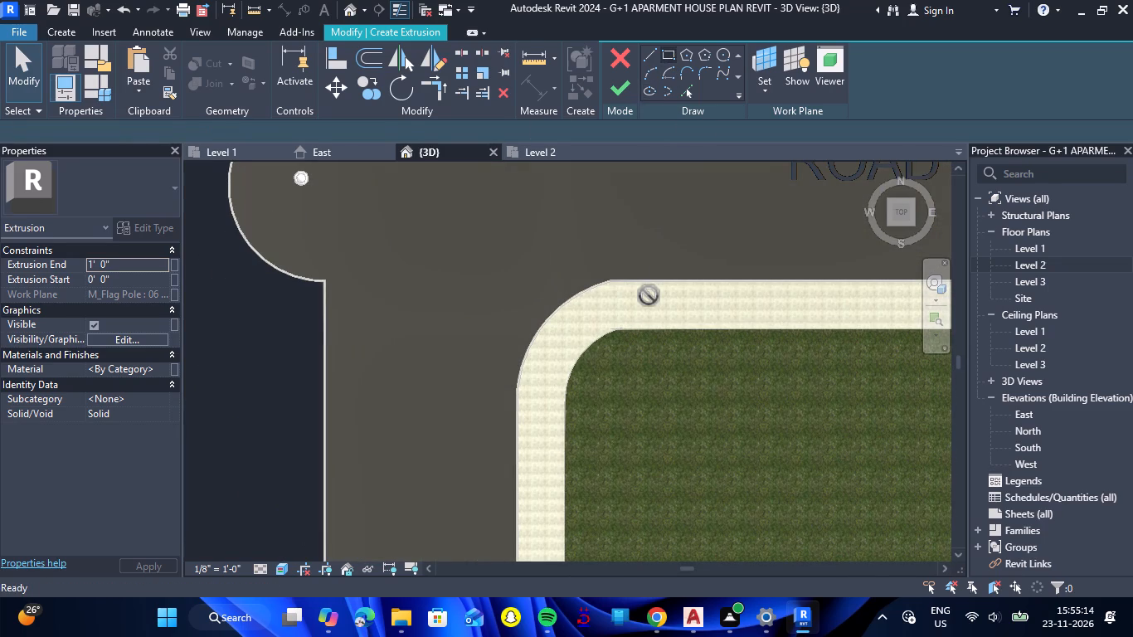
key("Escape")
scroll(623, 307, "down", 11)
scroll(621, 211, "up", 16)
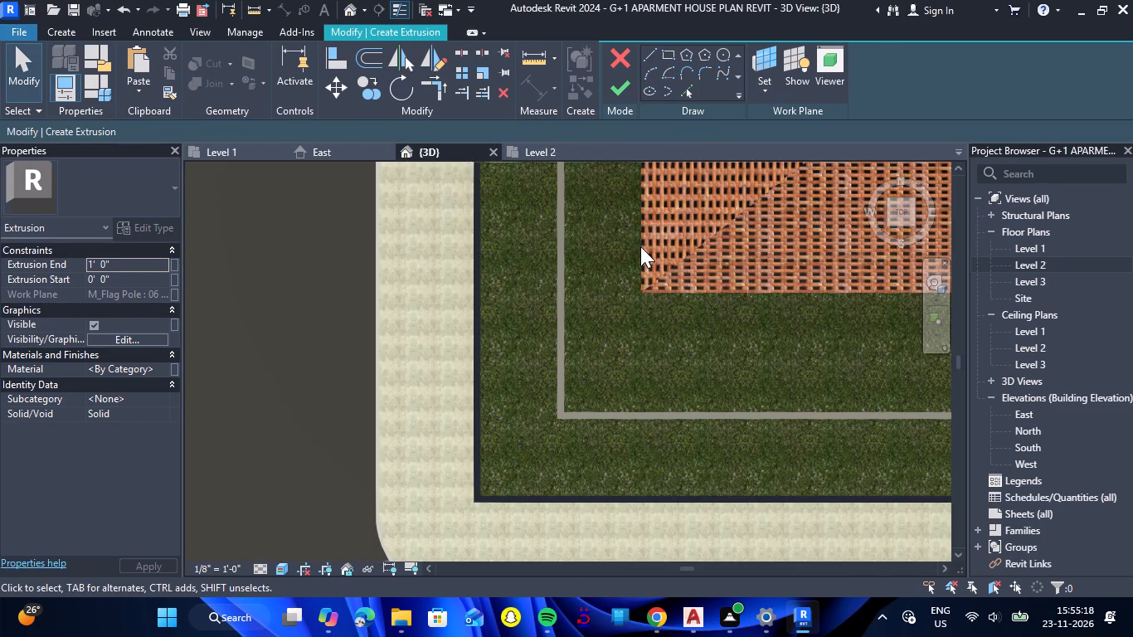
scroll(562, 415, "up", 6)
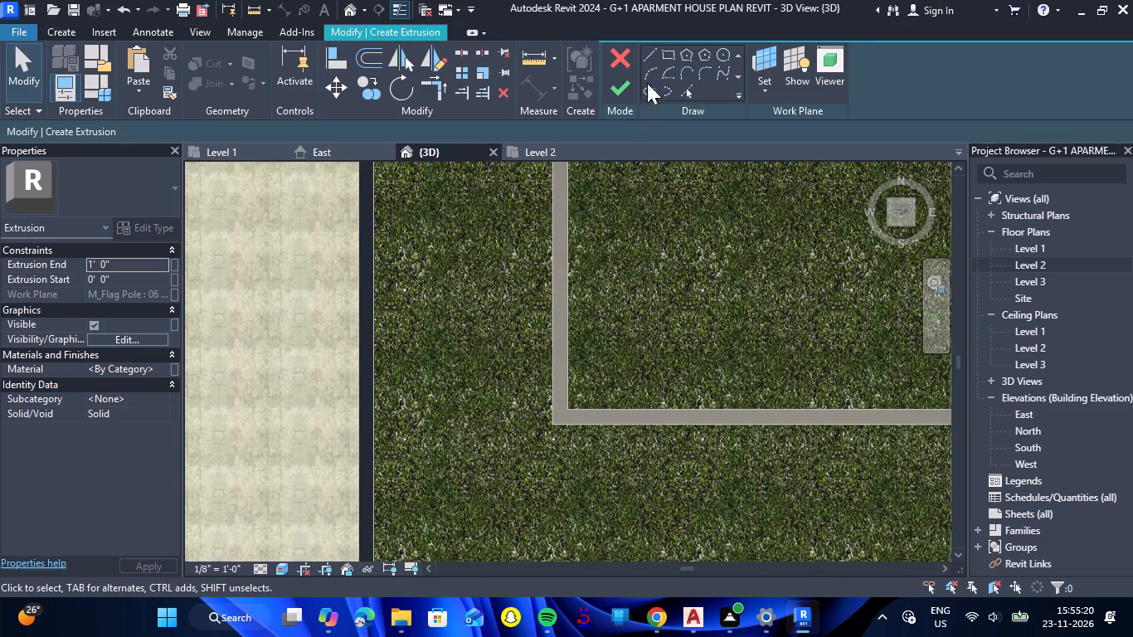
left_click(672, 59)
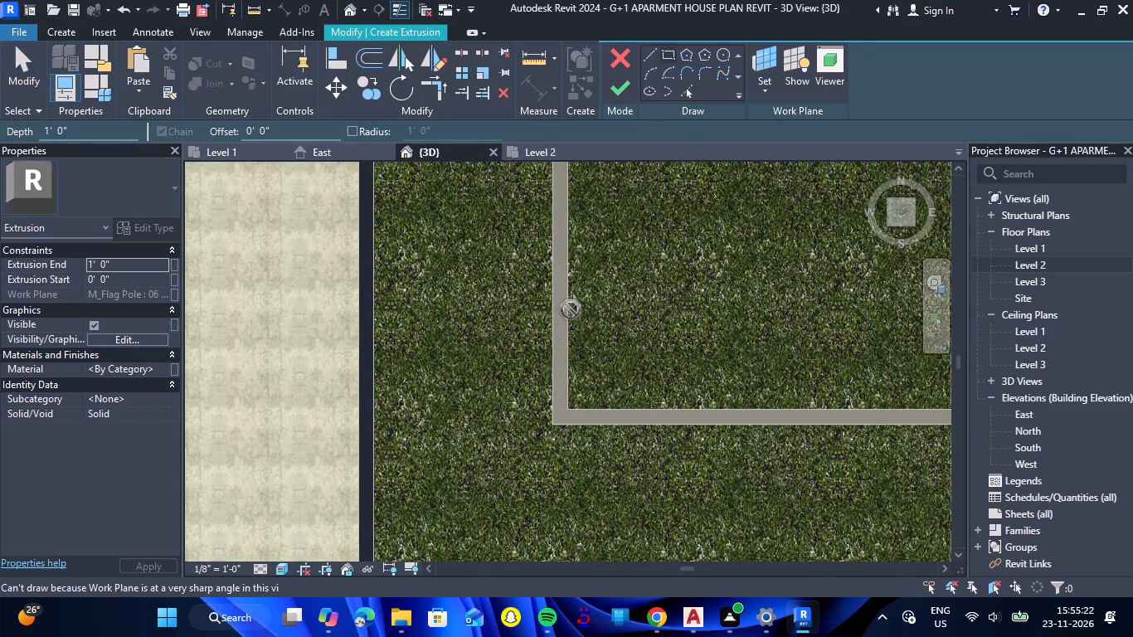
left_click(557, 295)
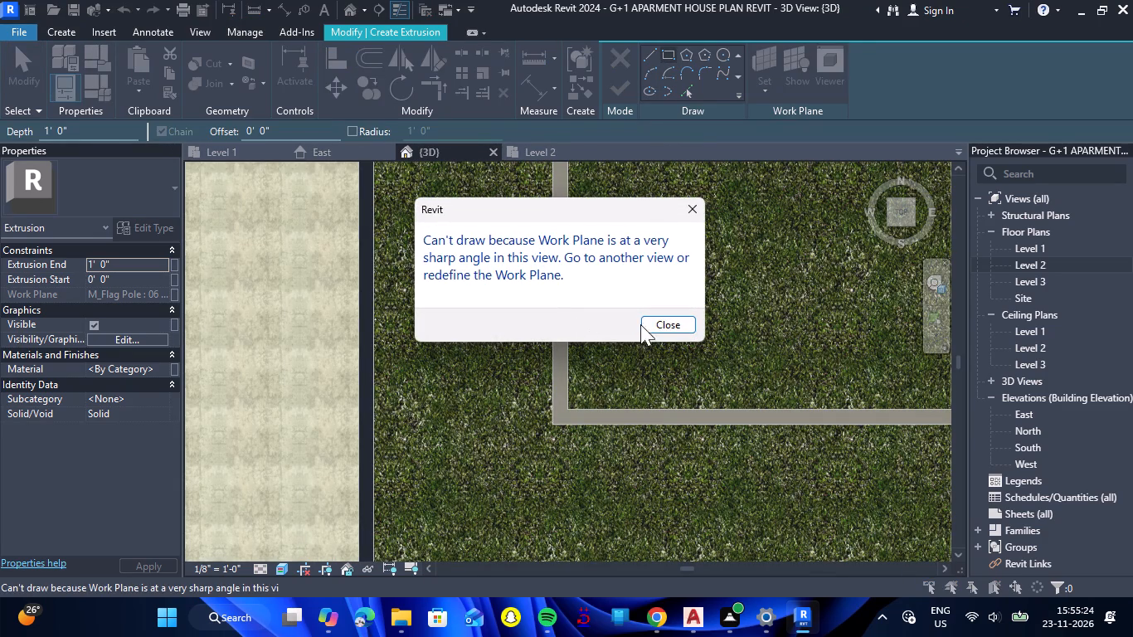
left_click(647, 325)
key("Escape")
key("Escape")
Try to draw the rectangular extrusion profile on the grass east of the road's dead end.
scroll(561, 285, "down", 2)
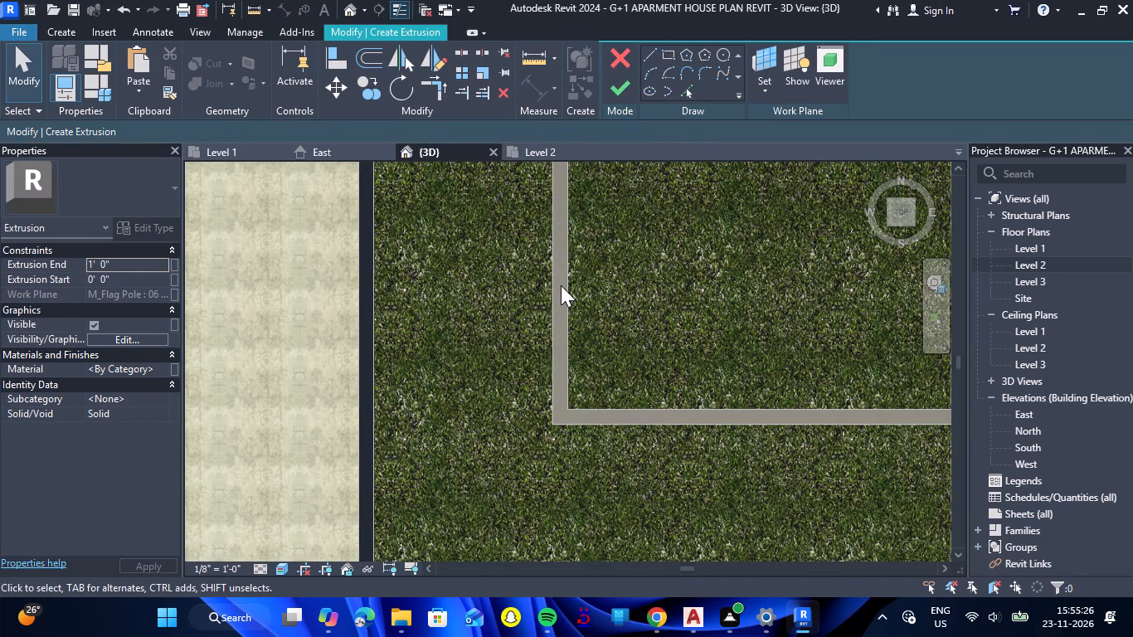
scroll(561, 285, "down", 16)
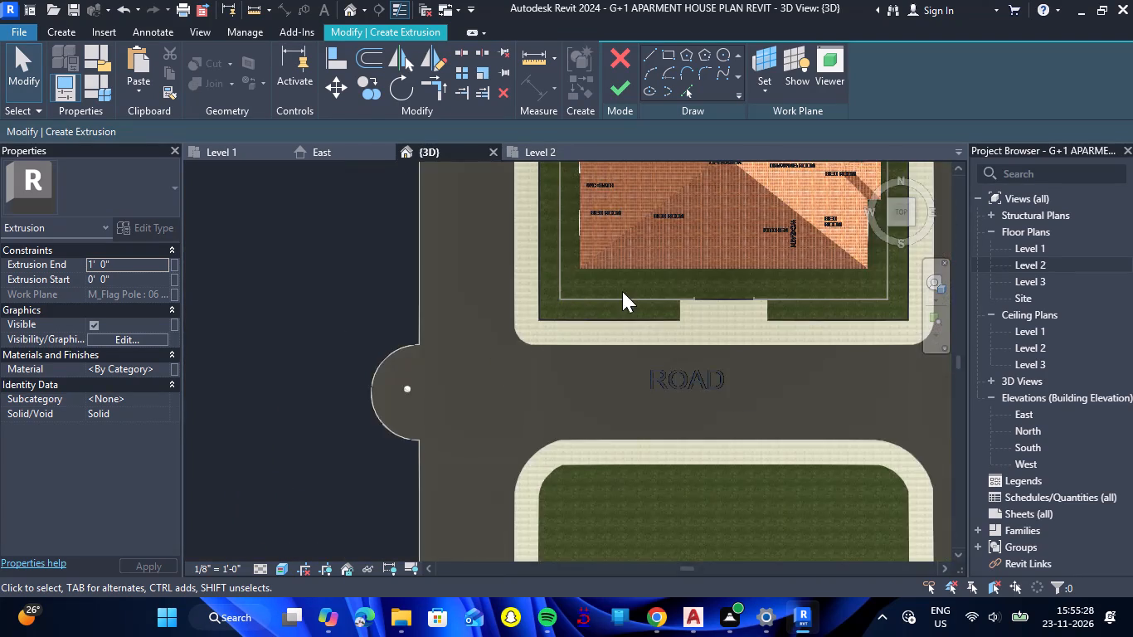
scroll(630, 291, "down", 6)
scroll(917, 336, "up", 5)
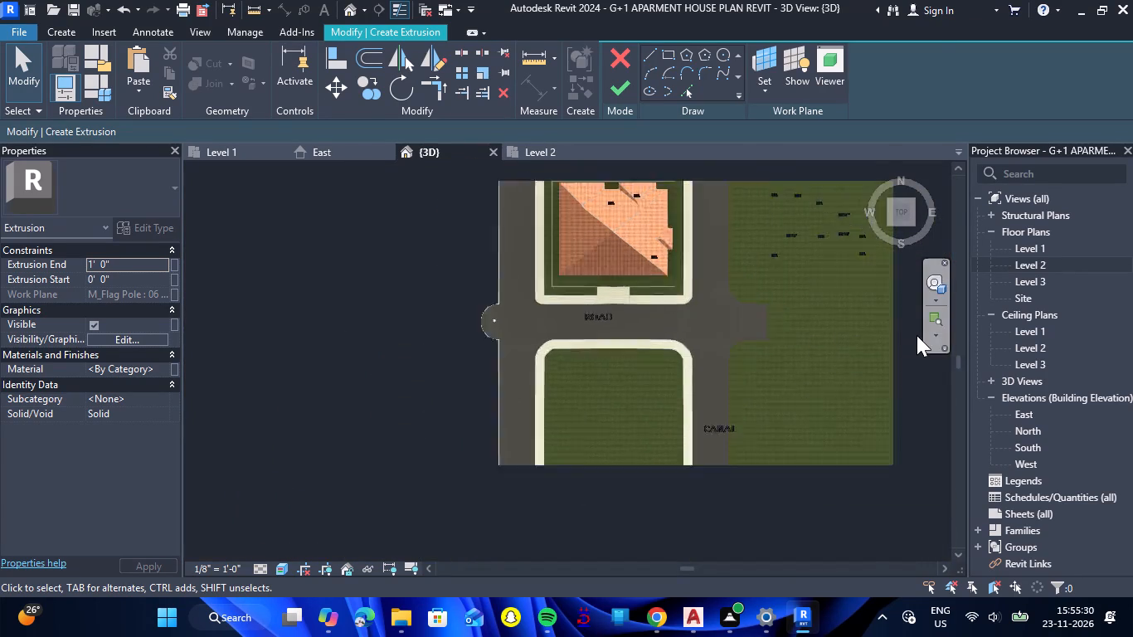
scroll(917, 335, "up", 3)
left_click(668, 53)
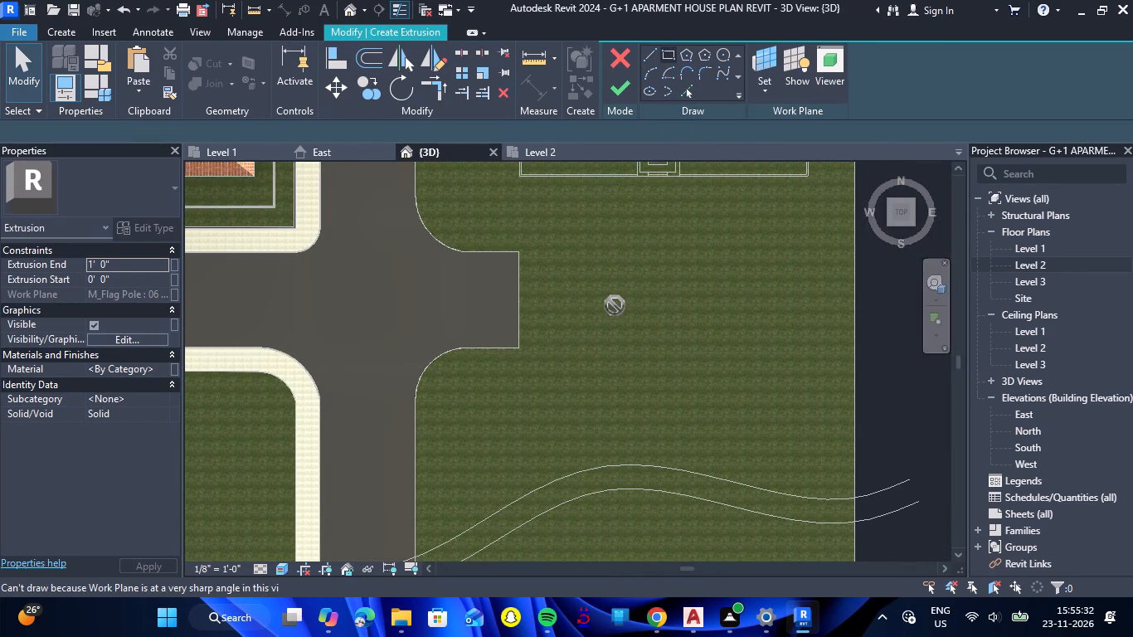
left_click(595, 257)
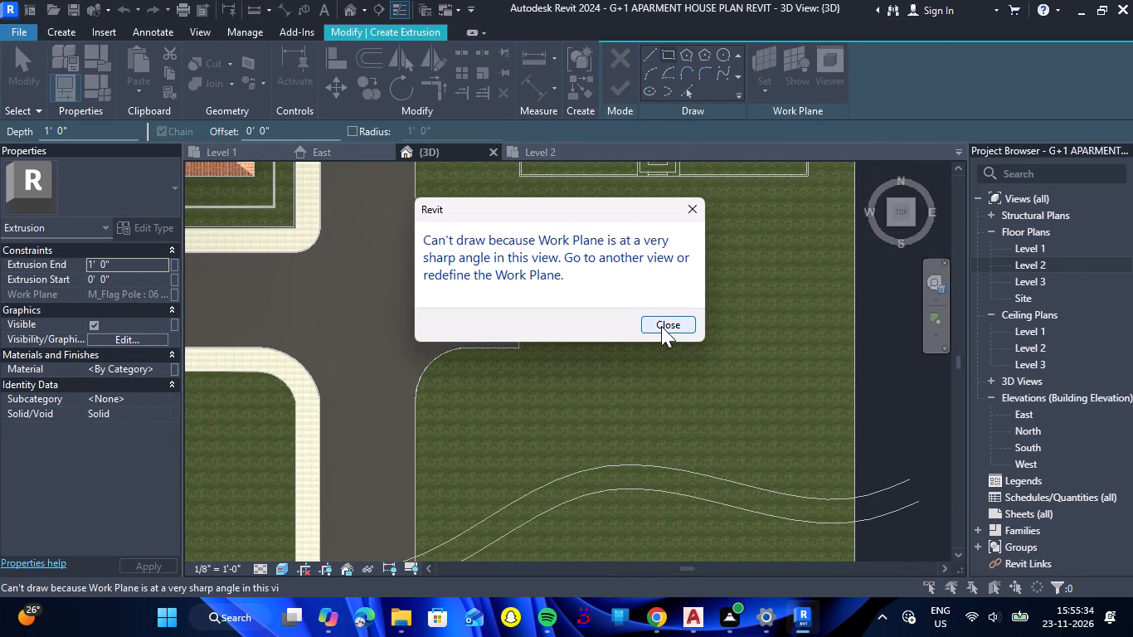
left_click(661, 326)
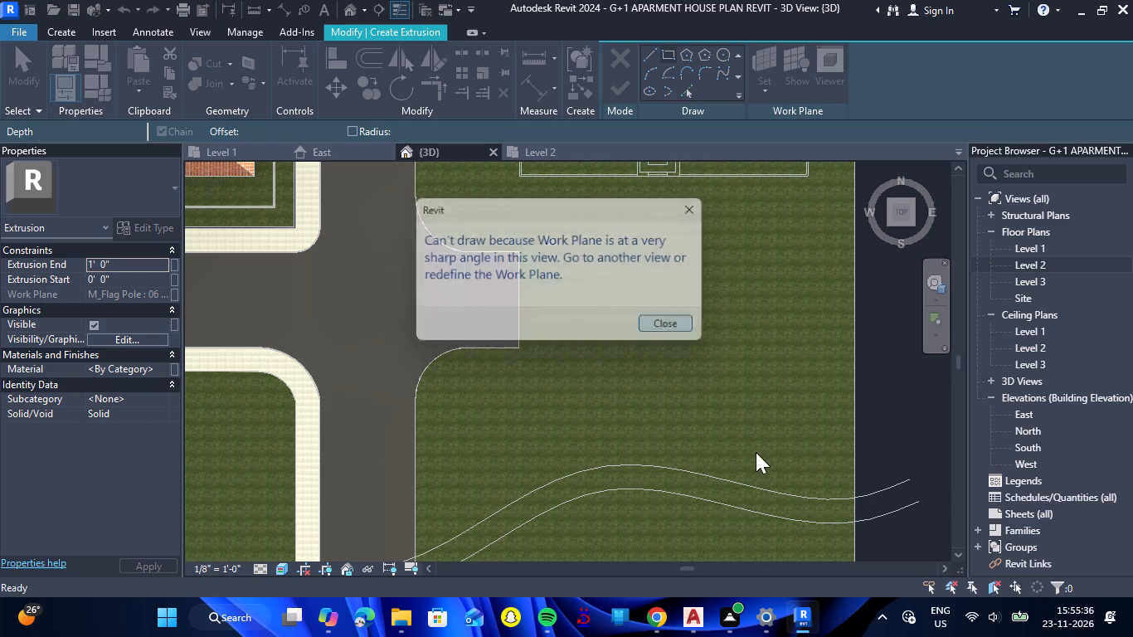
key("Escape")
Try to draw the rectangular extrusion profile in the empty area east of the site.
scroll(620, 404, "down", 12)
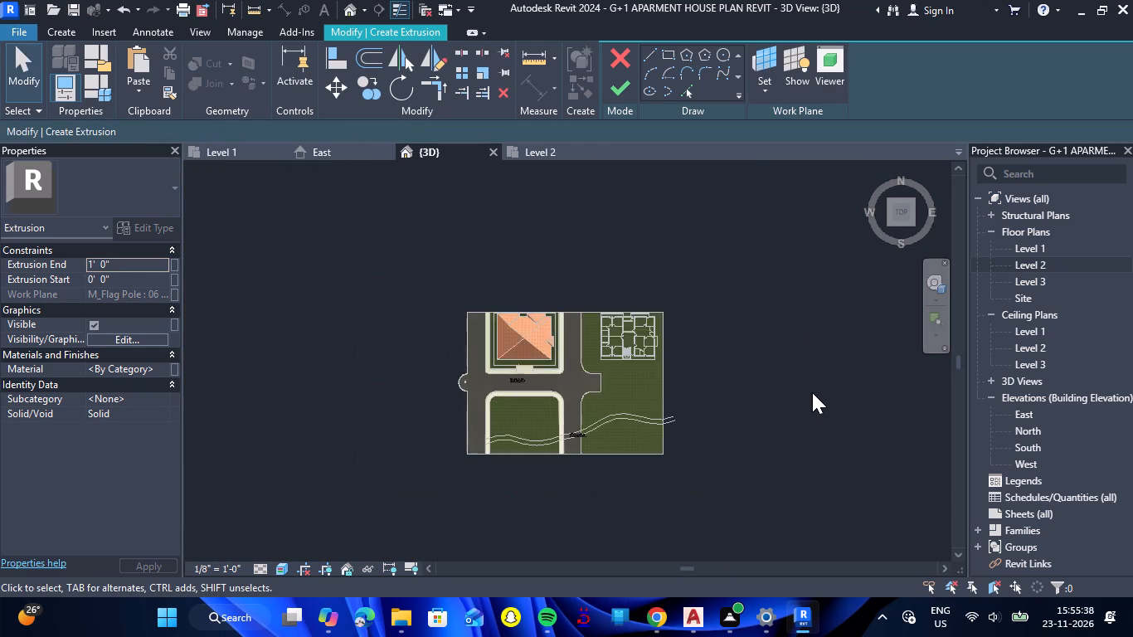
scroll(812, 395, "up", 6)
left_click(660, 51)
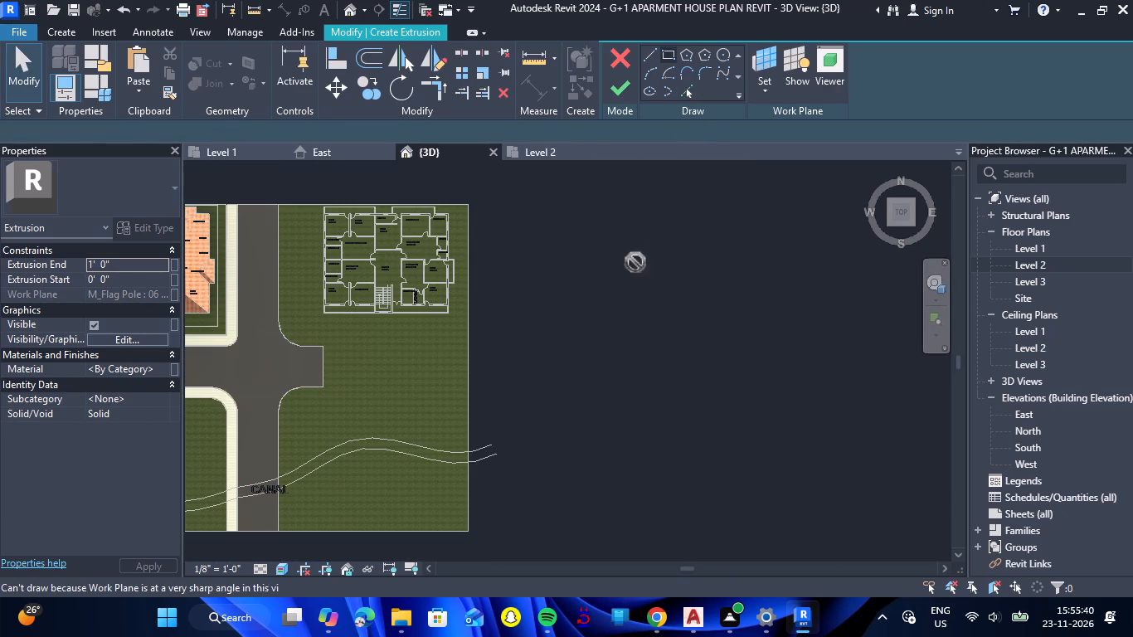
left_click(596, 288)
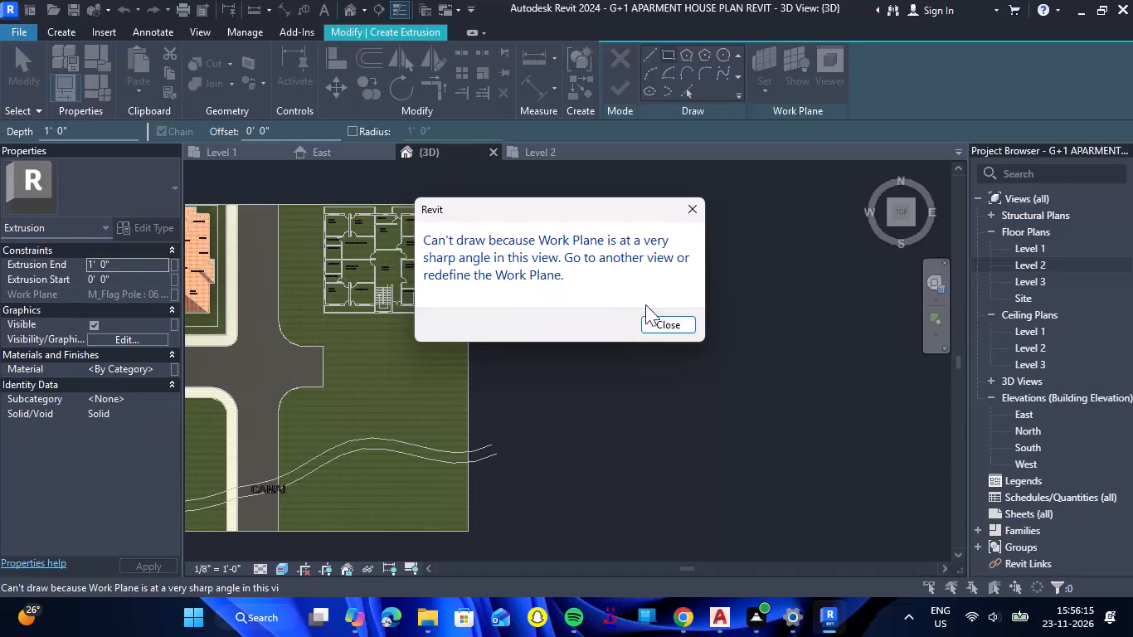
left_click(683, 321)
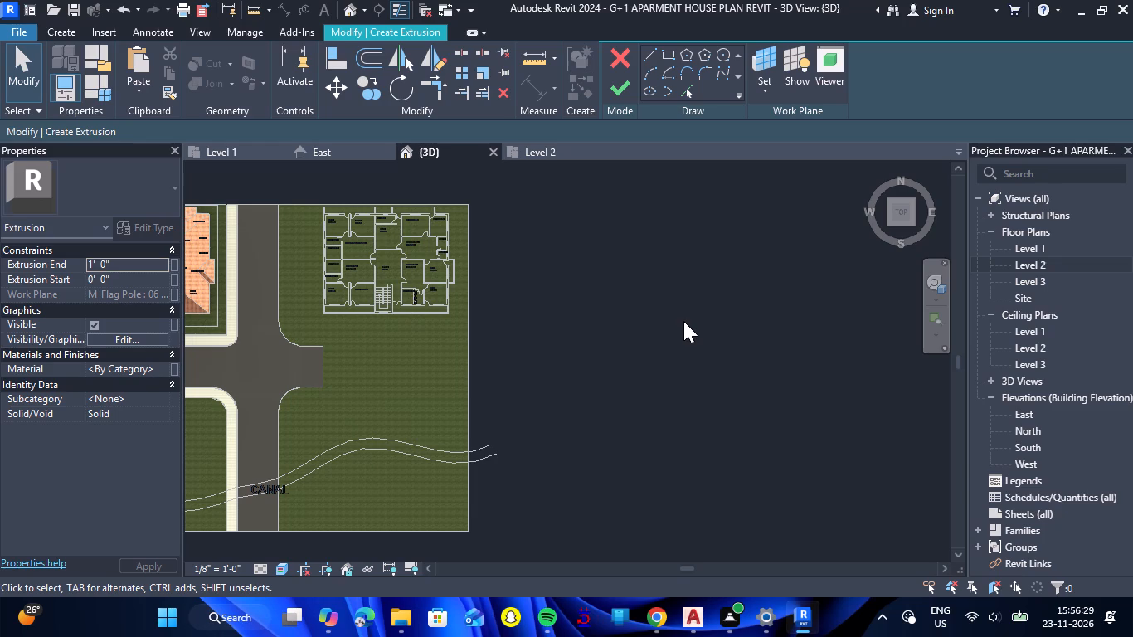
Set the extrusion's work plane to Level : Level 1.
left_click(767, 92)
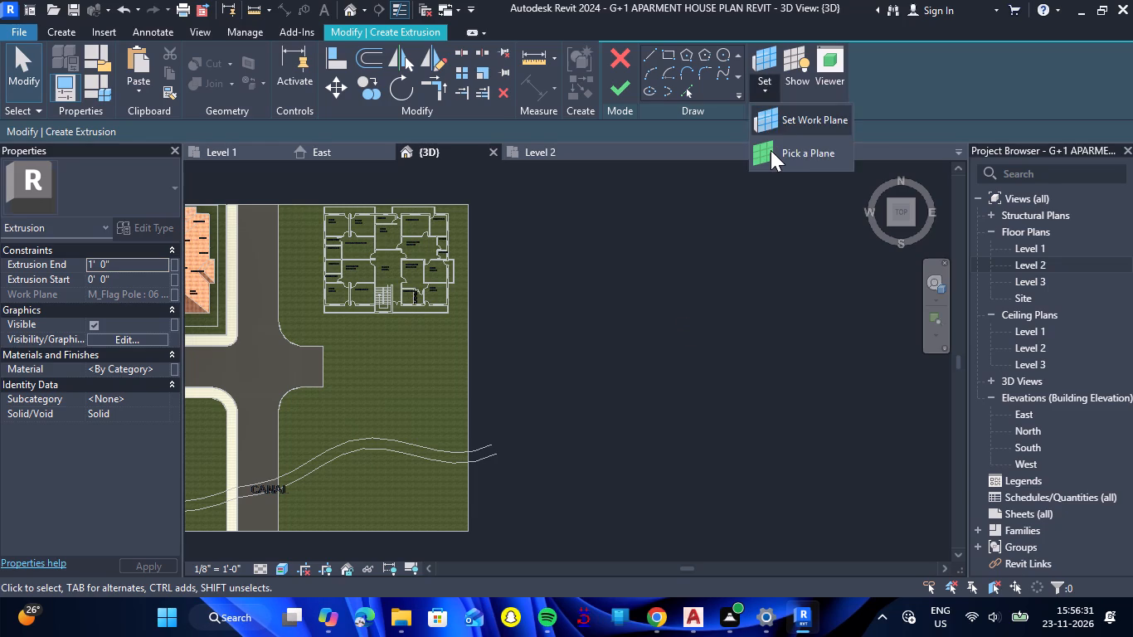
left_click(771, 150)
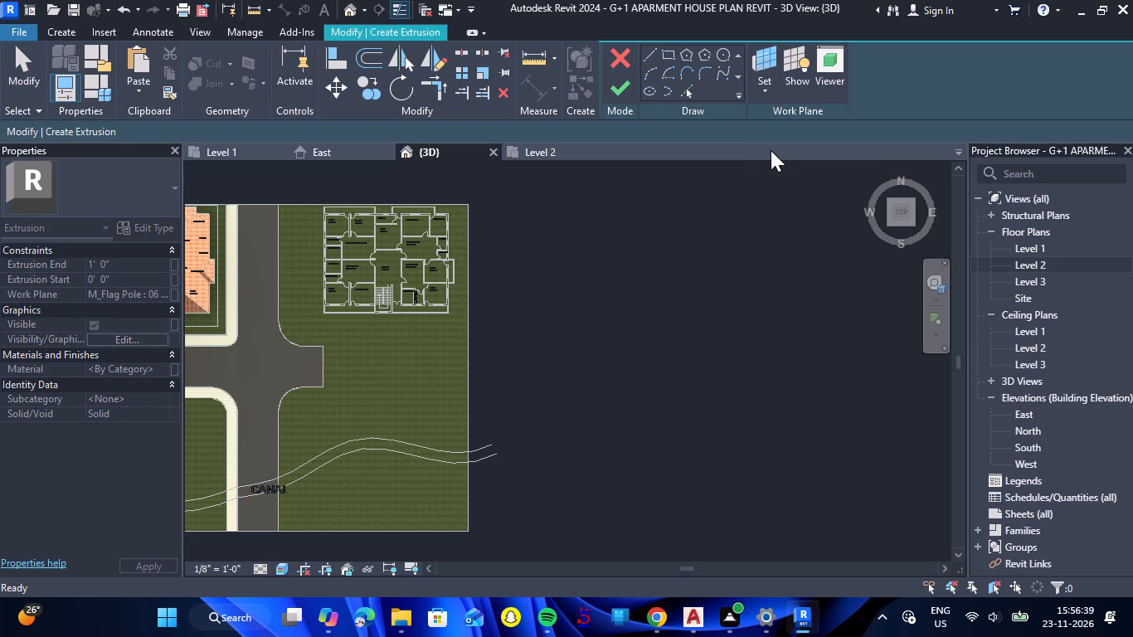
left_click(764, 94)
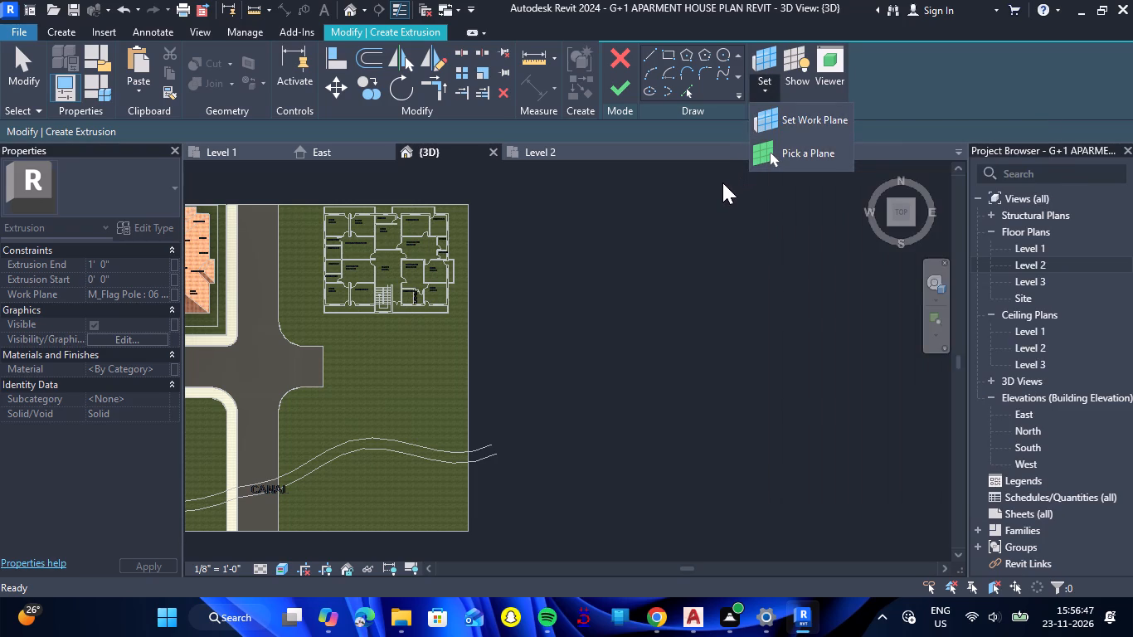
left_click(763, 67)
left_click(763, 67)
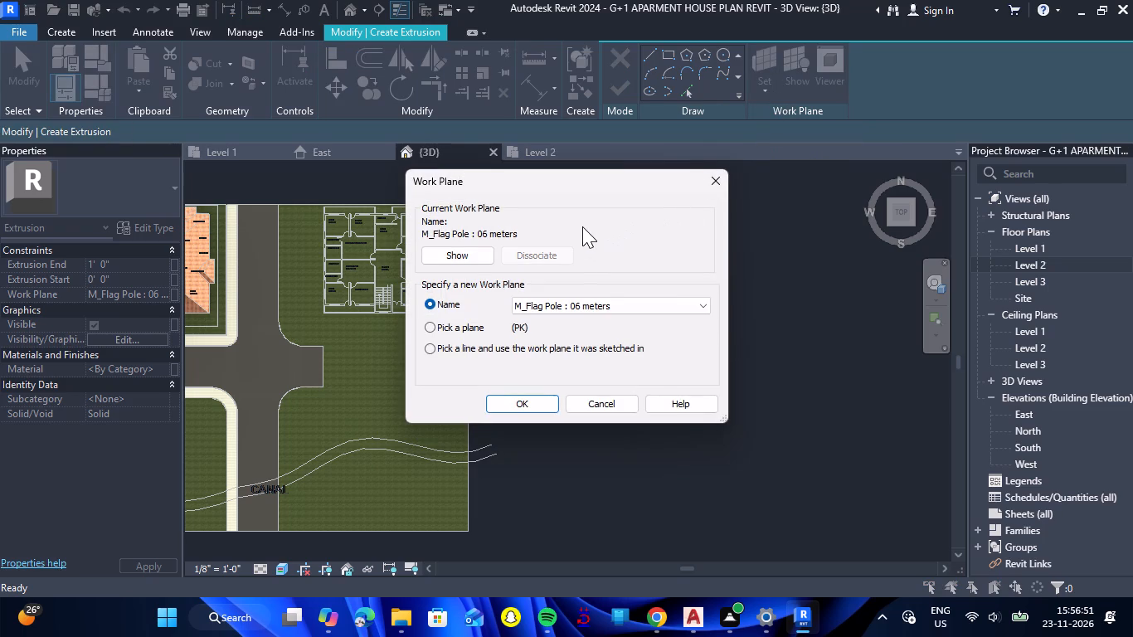
left_click(620, 313)
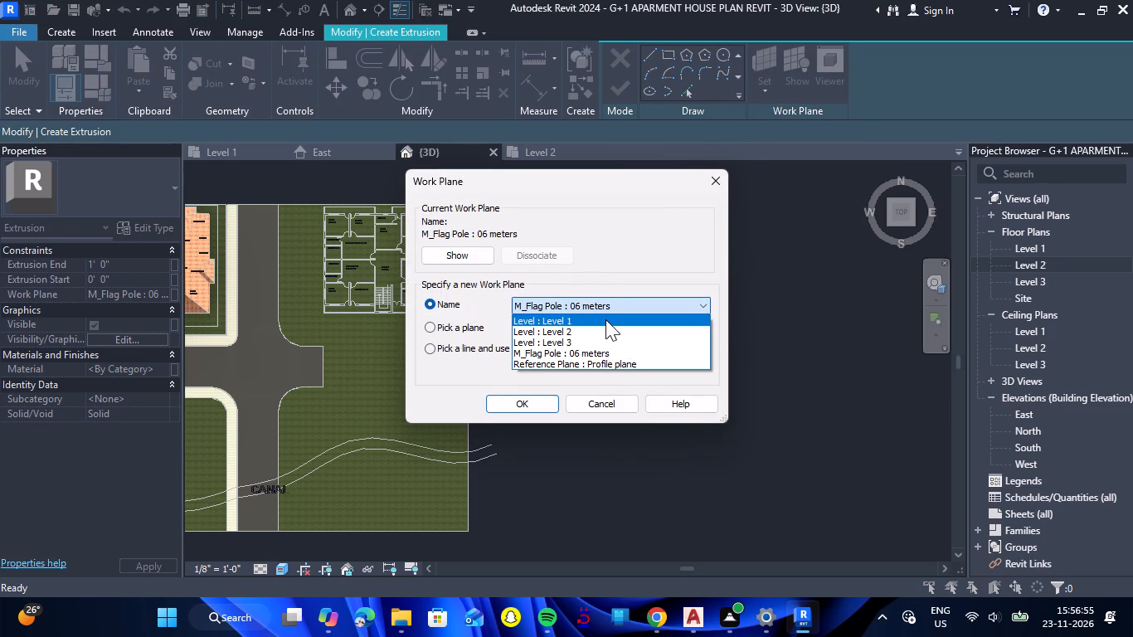
left_click(605, 319)
left_click(503, 402)
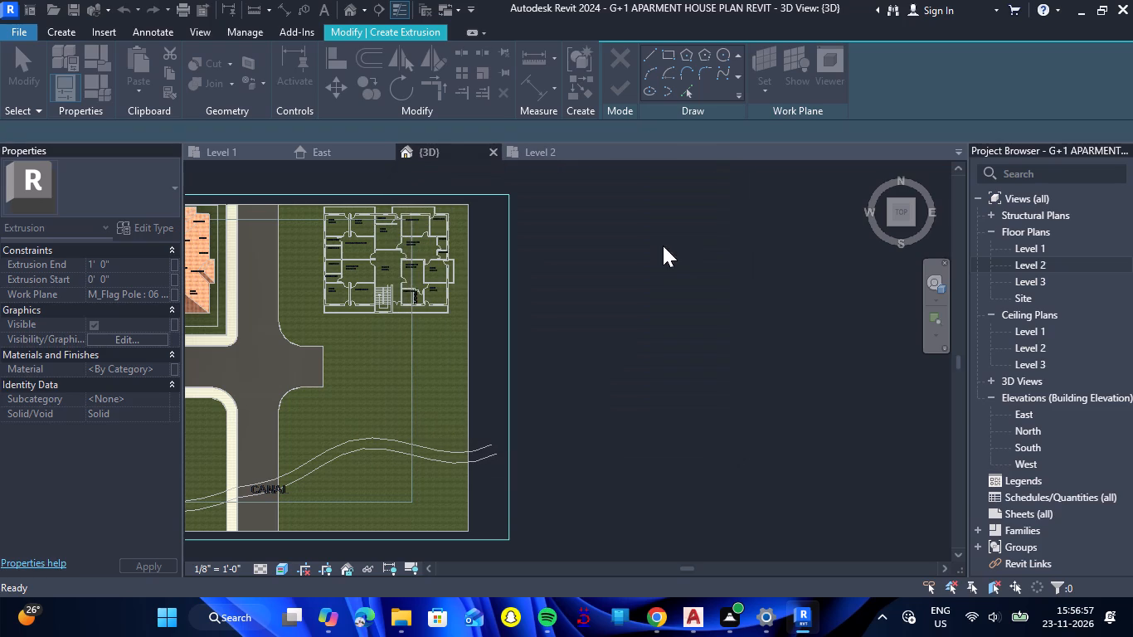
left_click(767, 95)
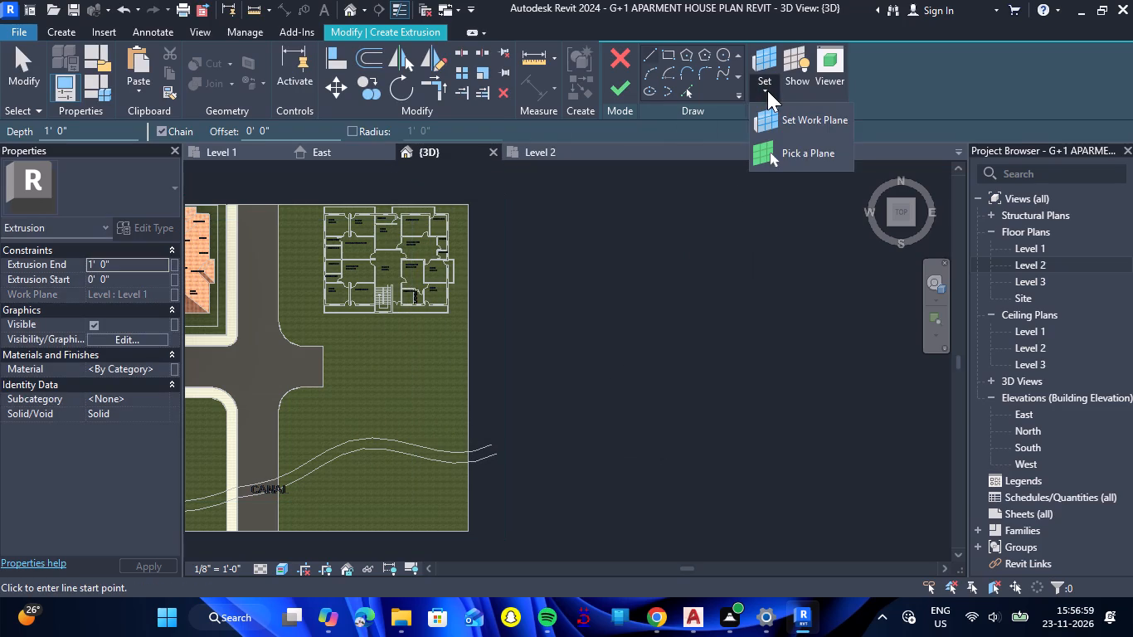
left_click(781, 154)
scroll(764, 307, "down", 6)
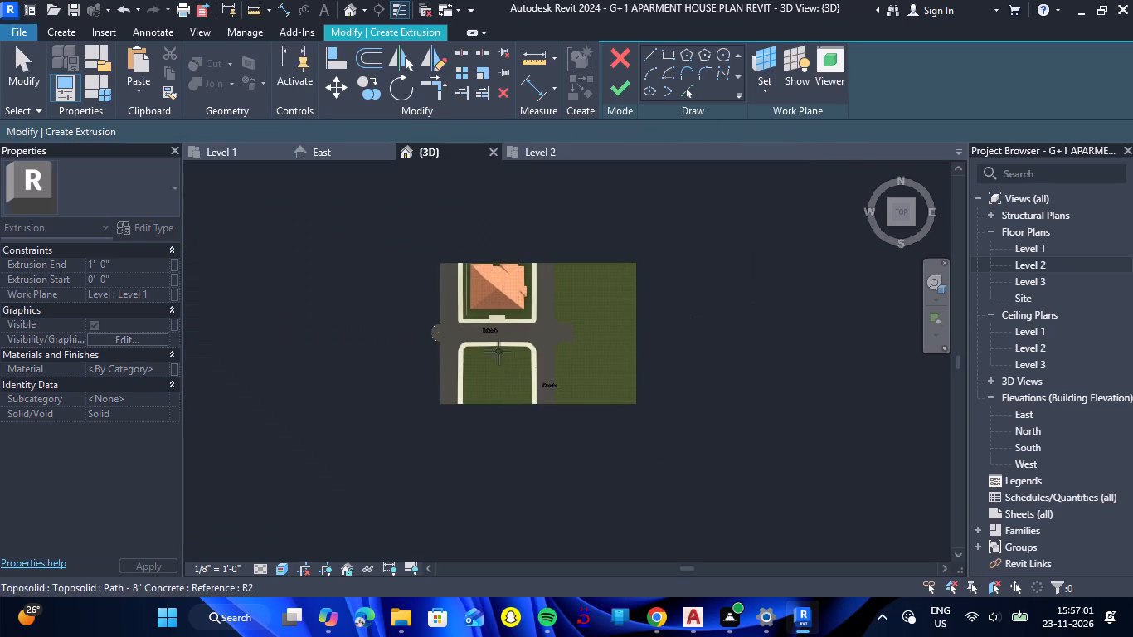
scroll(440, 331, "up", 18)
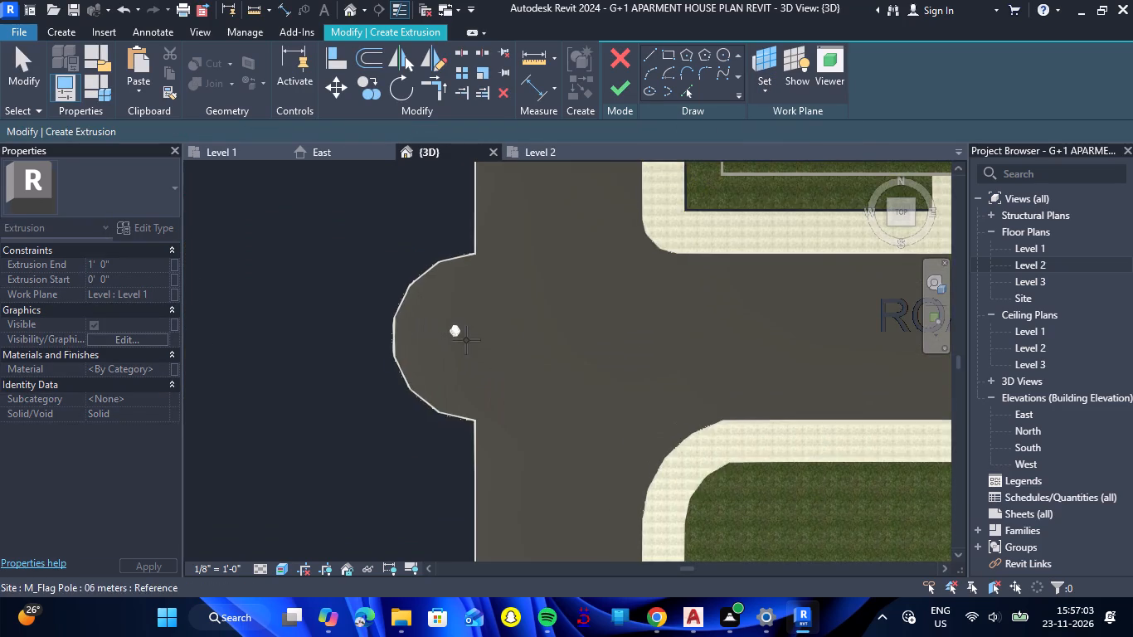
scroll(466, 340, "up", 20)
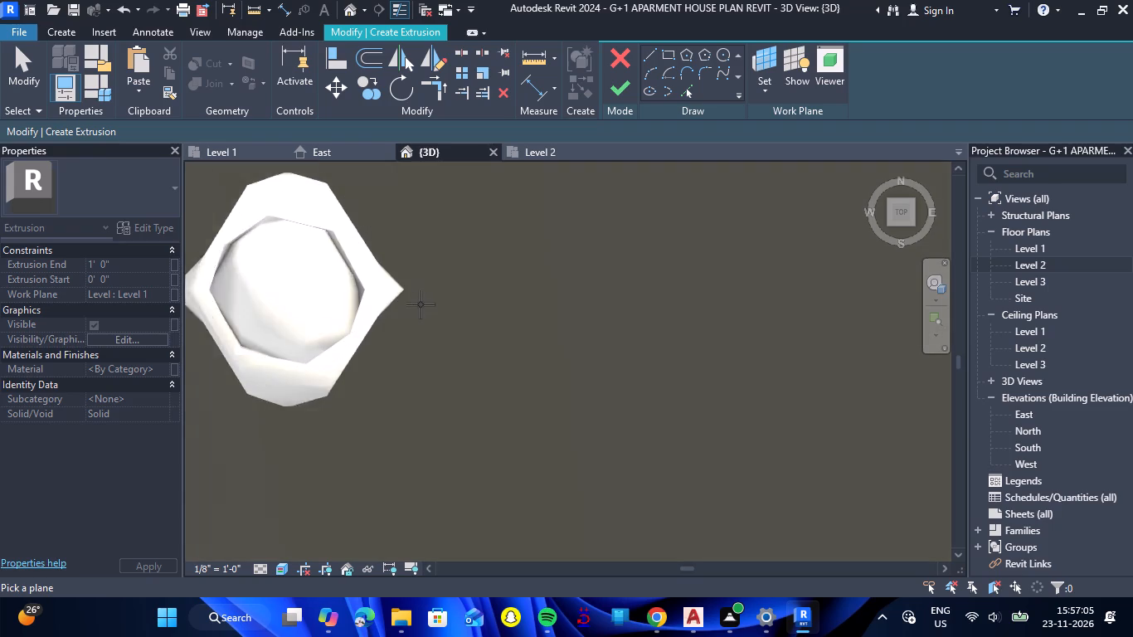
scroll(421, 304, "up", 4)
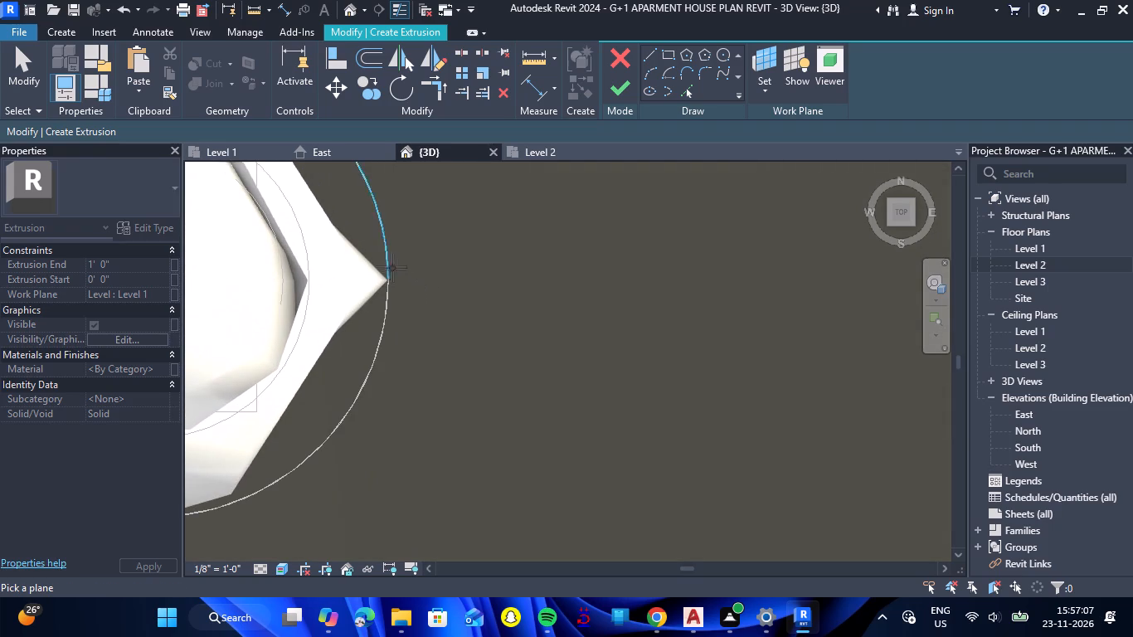
Create a 1' 0" extrusion from a rectangle about 1'-11" by 0'-2", starting at the east point of the flag pole's outline.
left_click(665, 58)
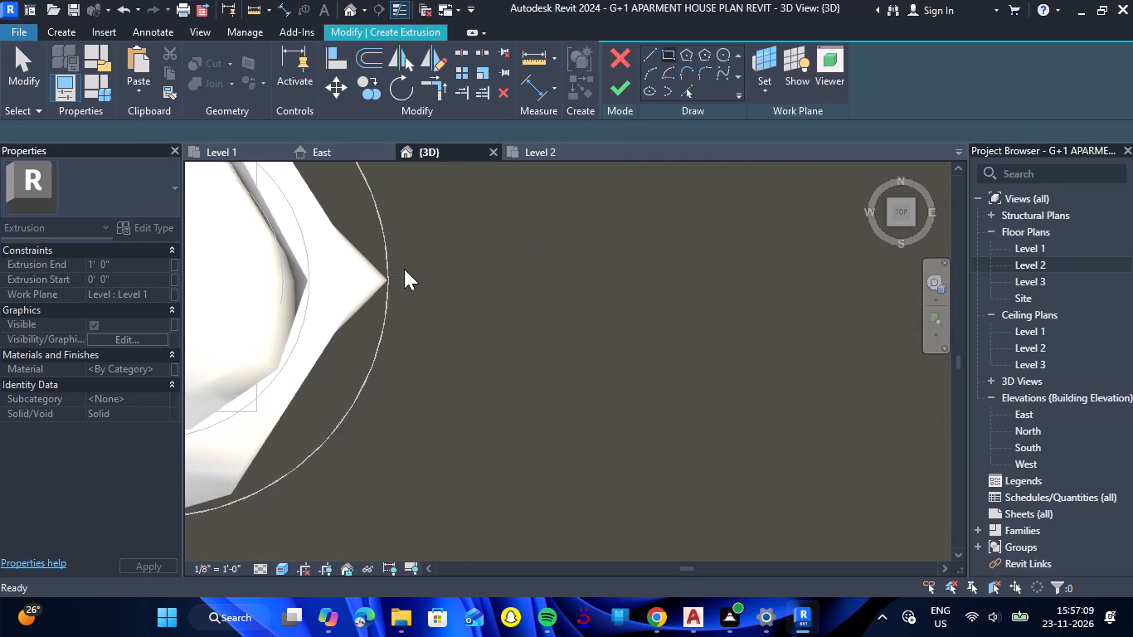
scroll(515, 336, "down", 8)
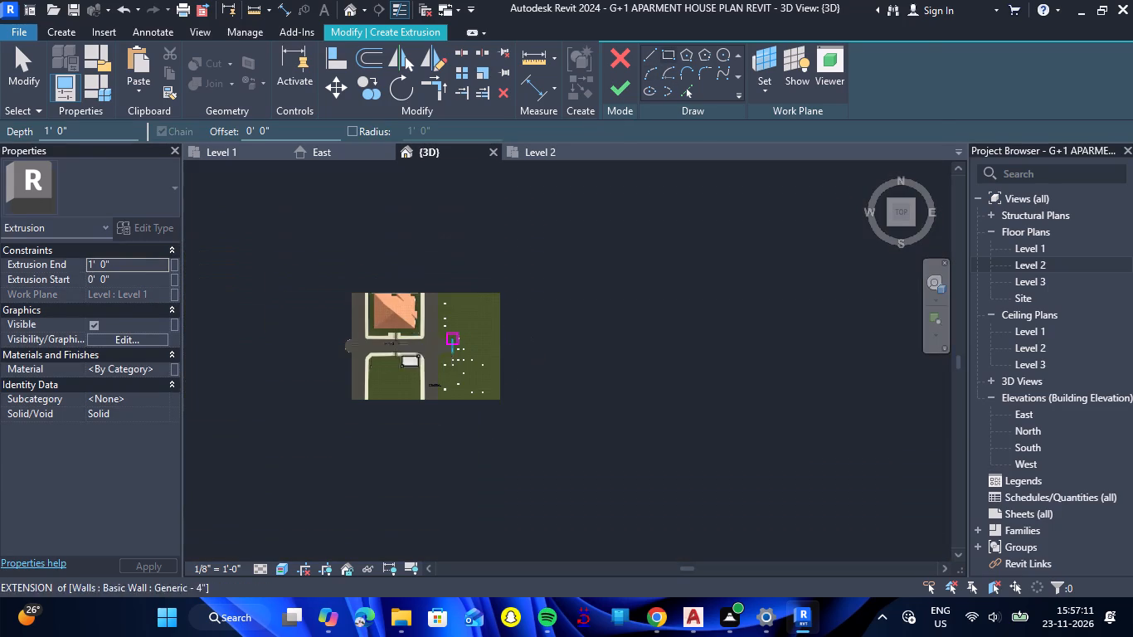
scroll(353, 344, "up", 16)
scroll(318, 353, "up", 9)
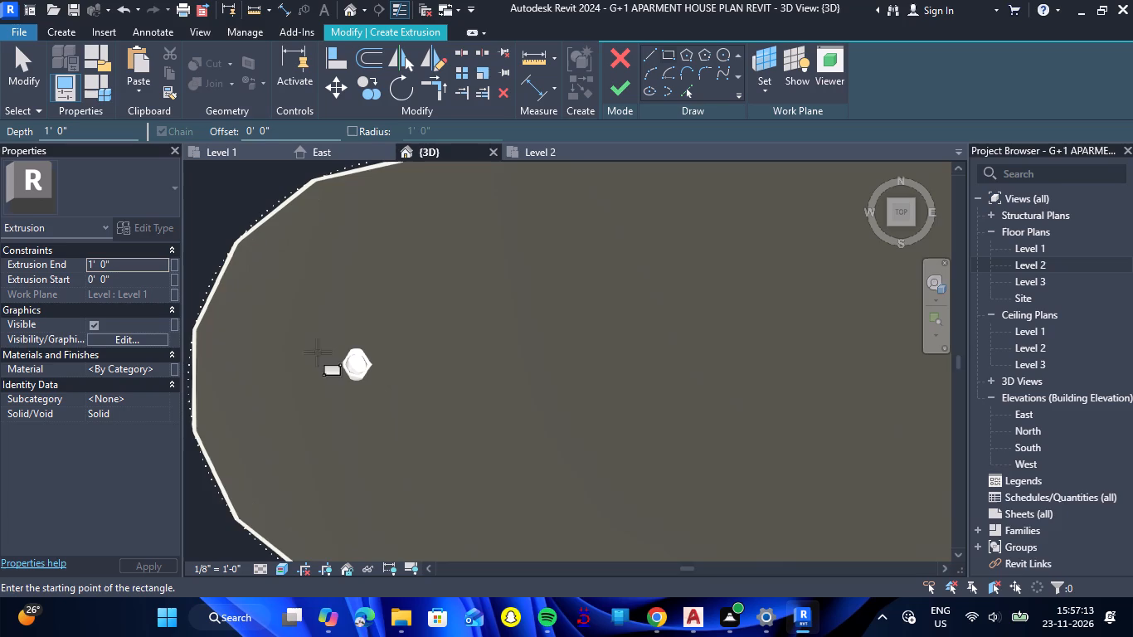
scroll(353, 396, "up", 11)
scroll(370, 288, "up", 4)
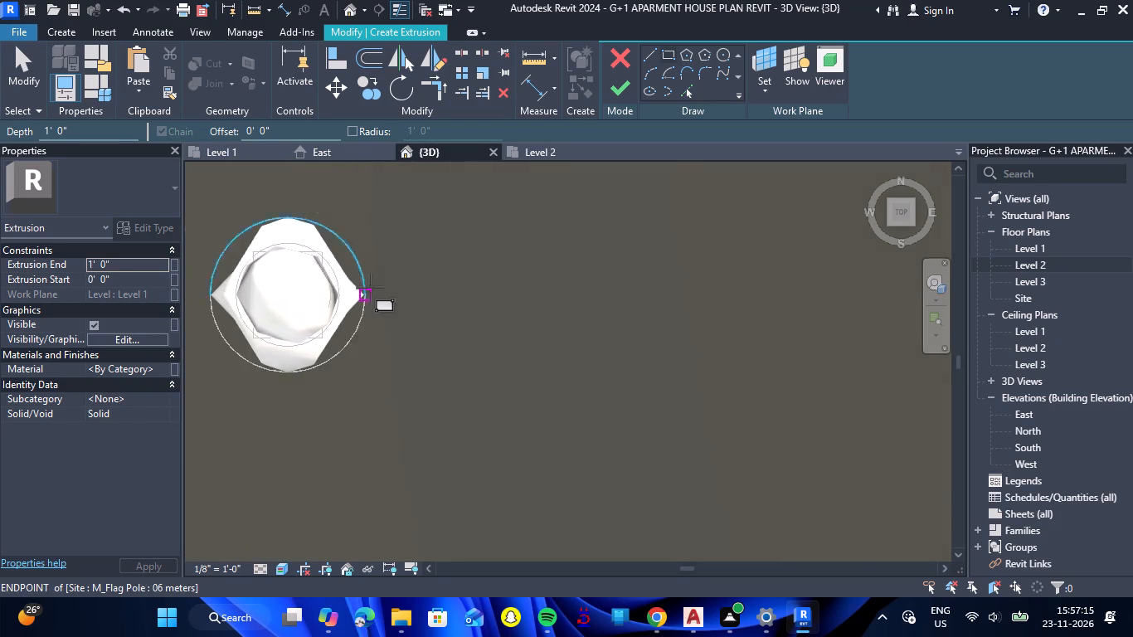
left_click(361, 299)
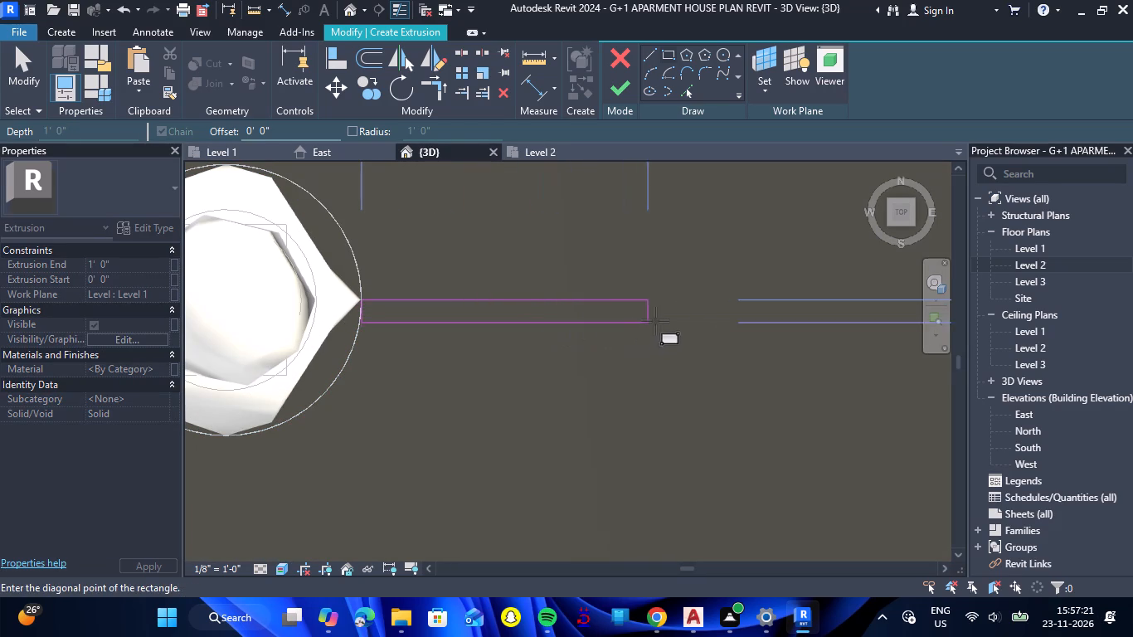
left_click(709, 328)
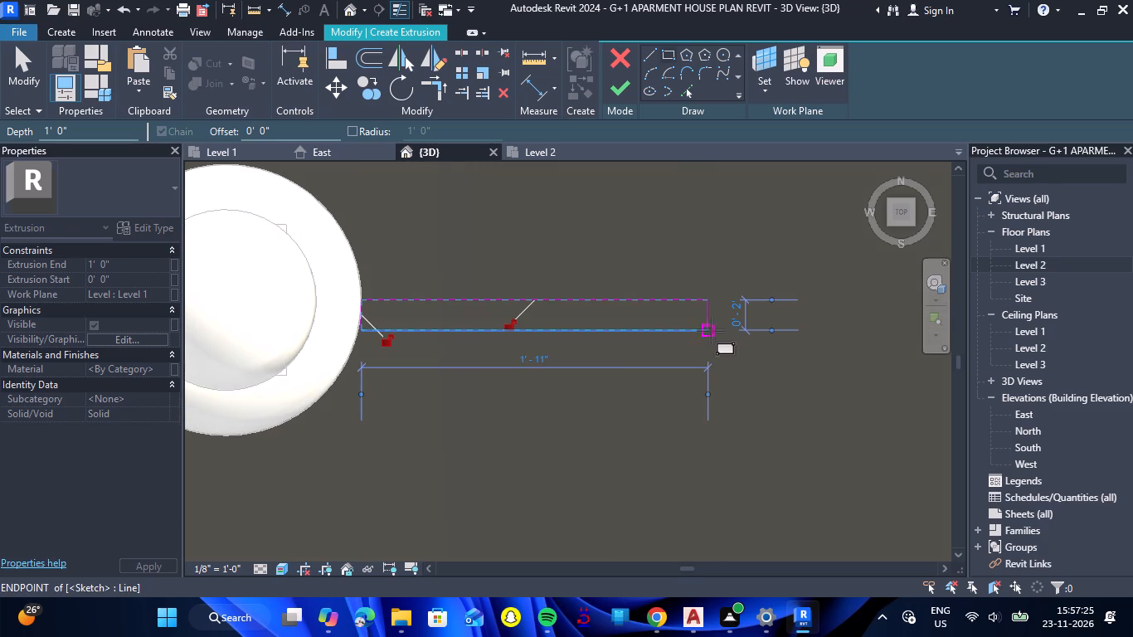
left_click(614, 90)
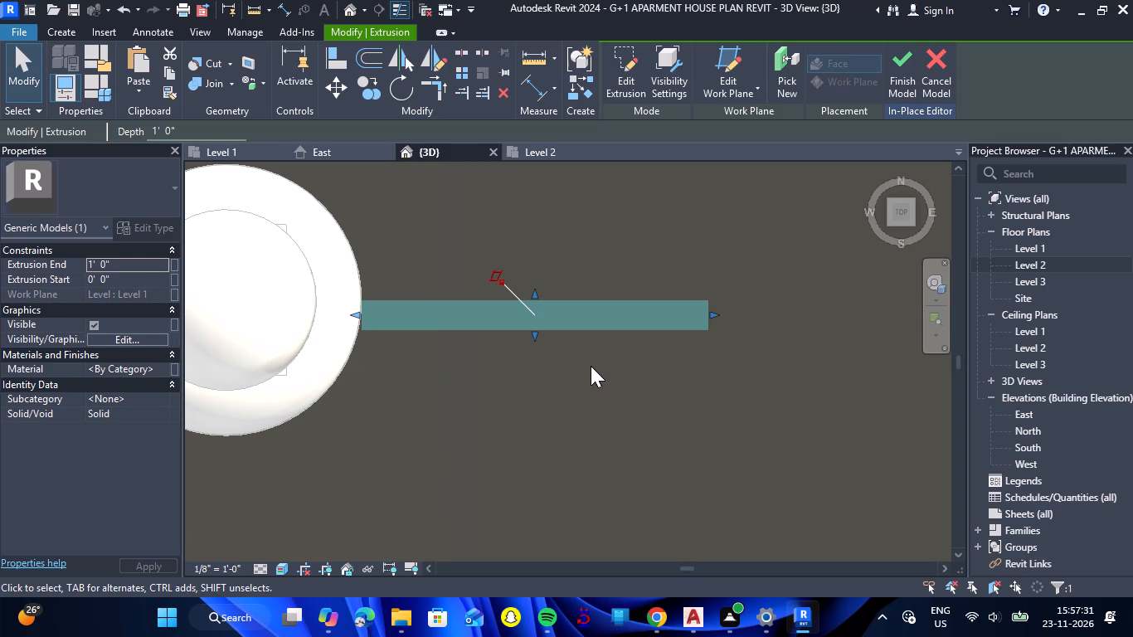
Examine the new extrusion beside the flag pole's base from a tilted 3D angle.
left_click(591, 366)
left_click_drag(593, 400, 596, 255, "shift")
right_click_drag(592, 400, 596, 255, "shift")
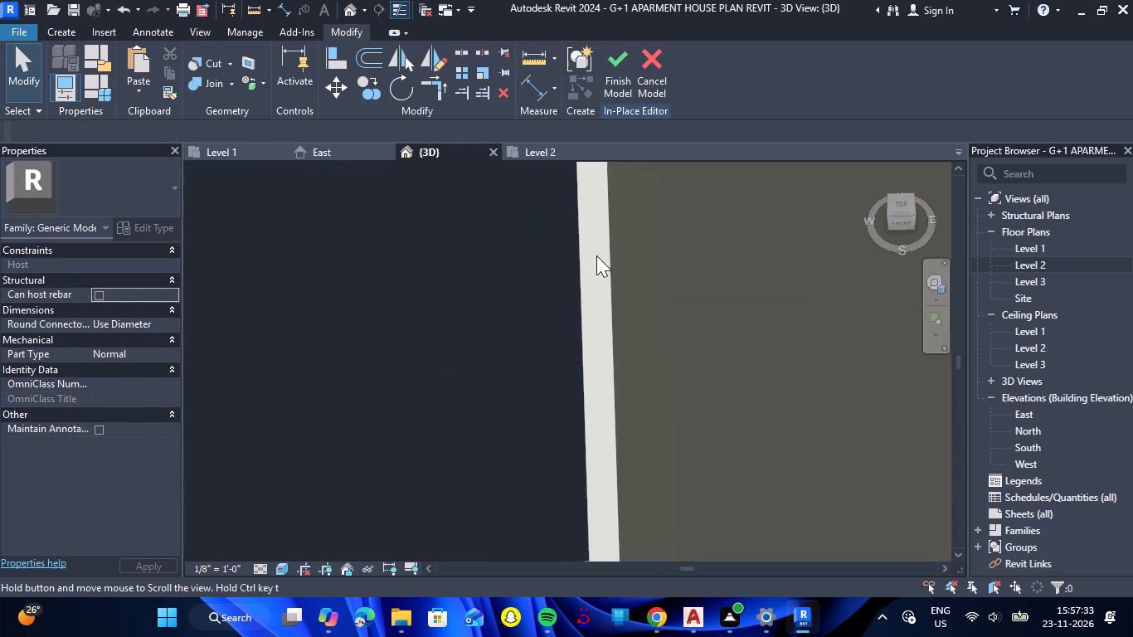
scroll(596, 255, "down", 15)
scroll(601, 334, "down", 4)
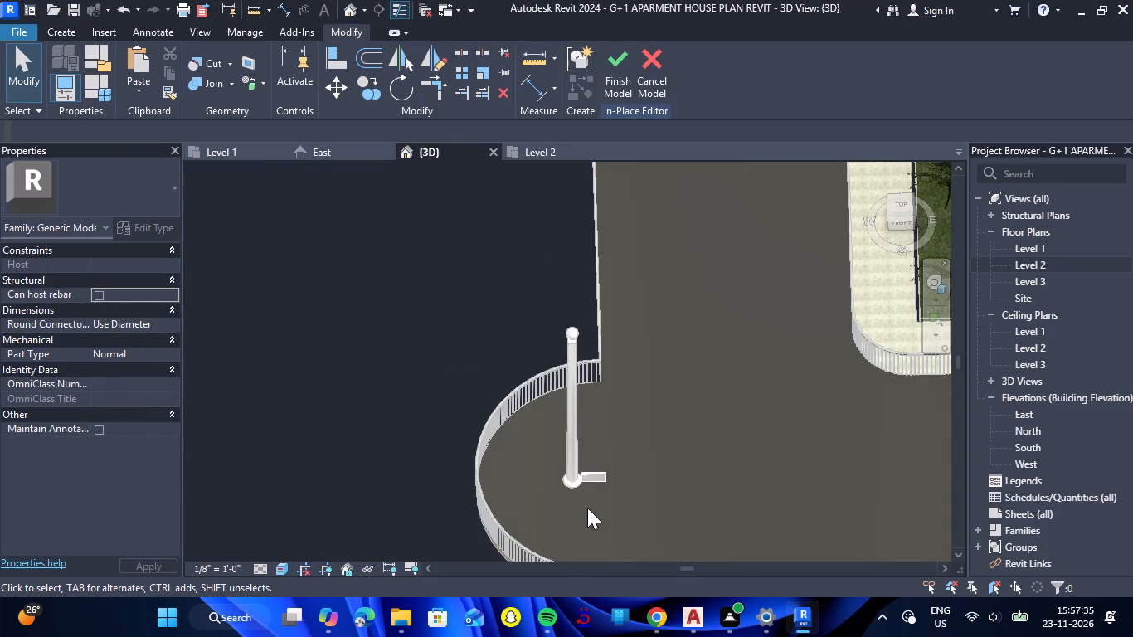
scroll(581, 497, "up", 8)
scroll(626, 440, "up", 3)
left_click(626, 416)
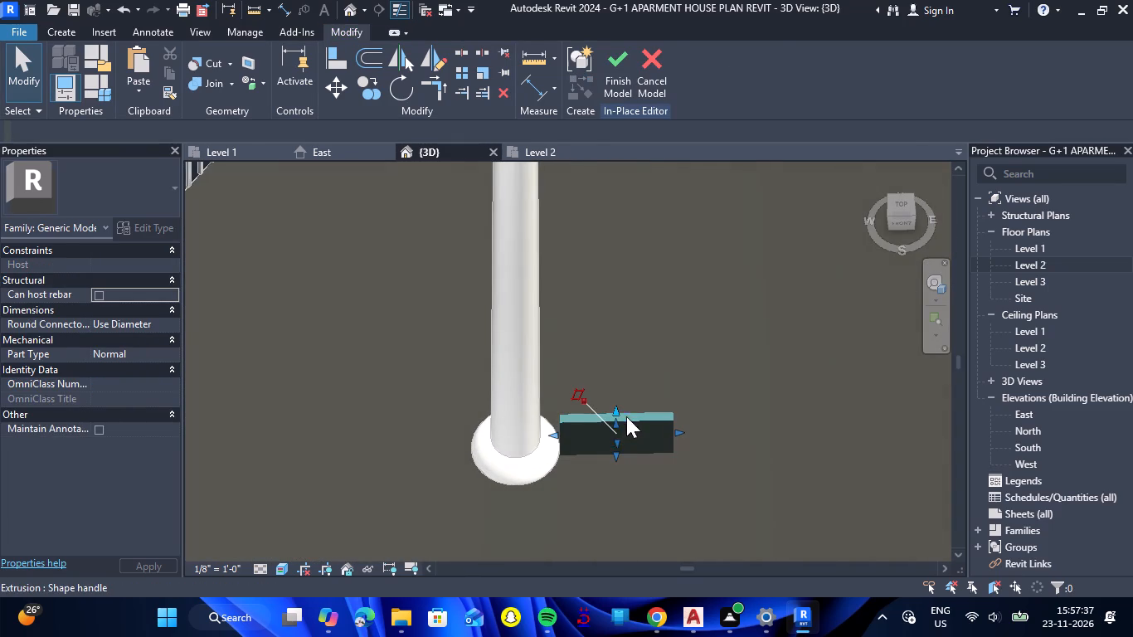
key("Escape")
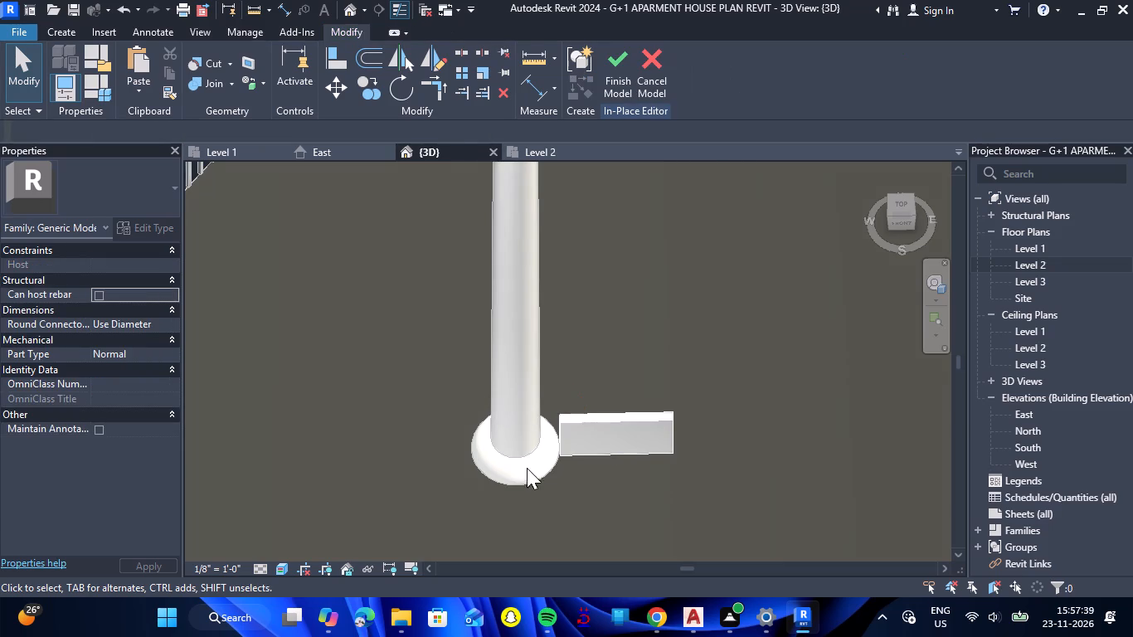
left_click(526, 479)
scroll(536, 382, "down", 4)
scroll(586, 336, "down", 5)
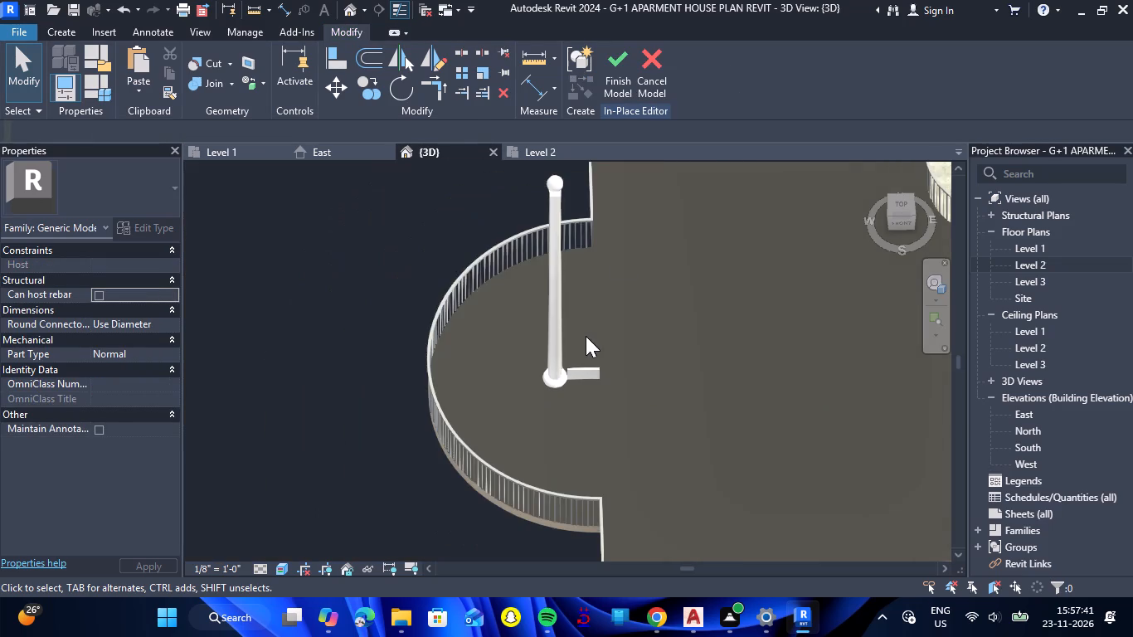
Finish the in-place flag model and dismiss the save reminder without saving.
left_click(621, 82)
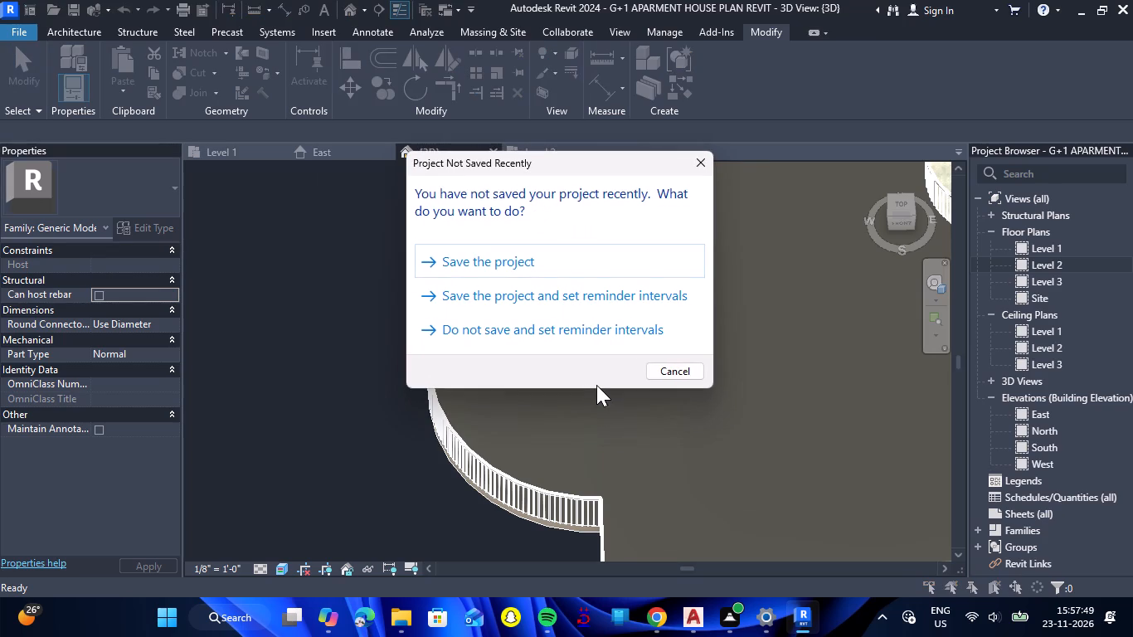
left_click(689, 164)
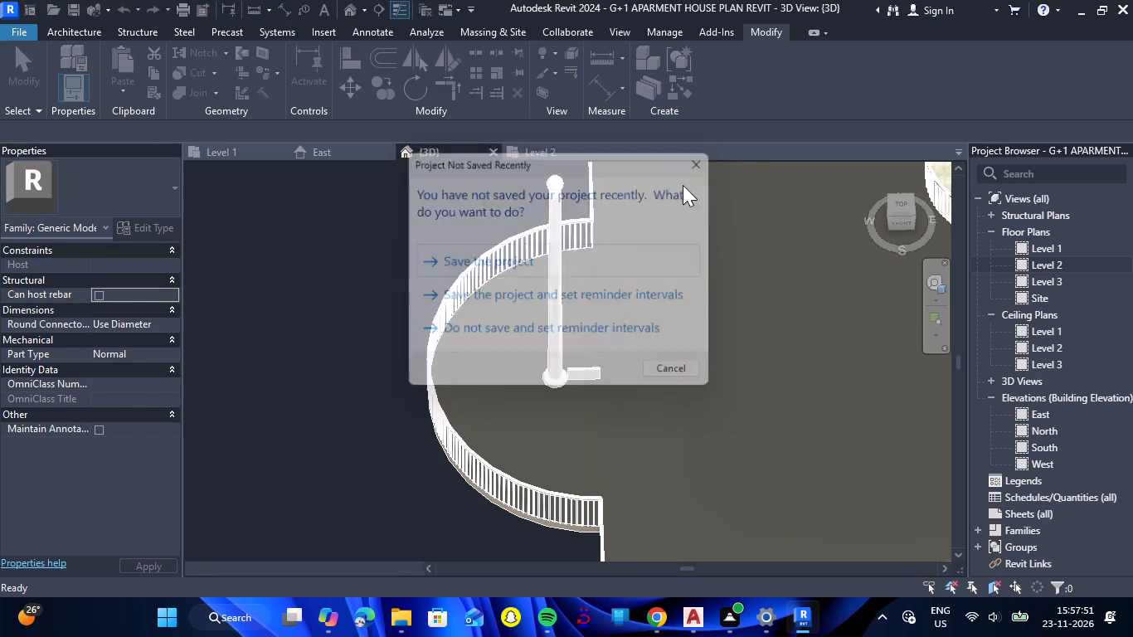
Examine the flag pole and the extrusion at its base from the front, from base to top.
left_click(552, 279)
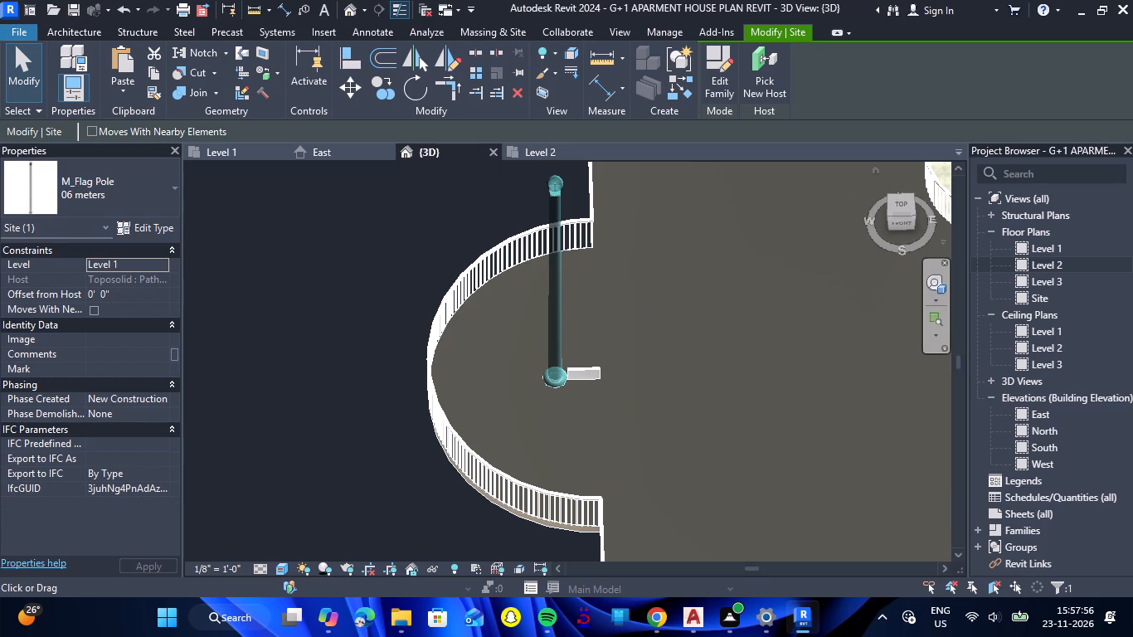
left_click(896, 224)
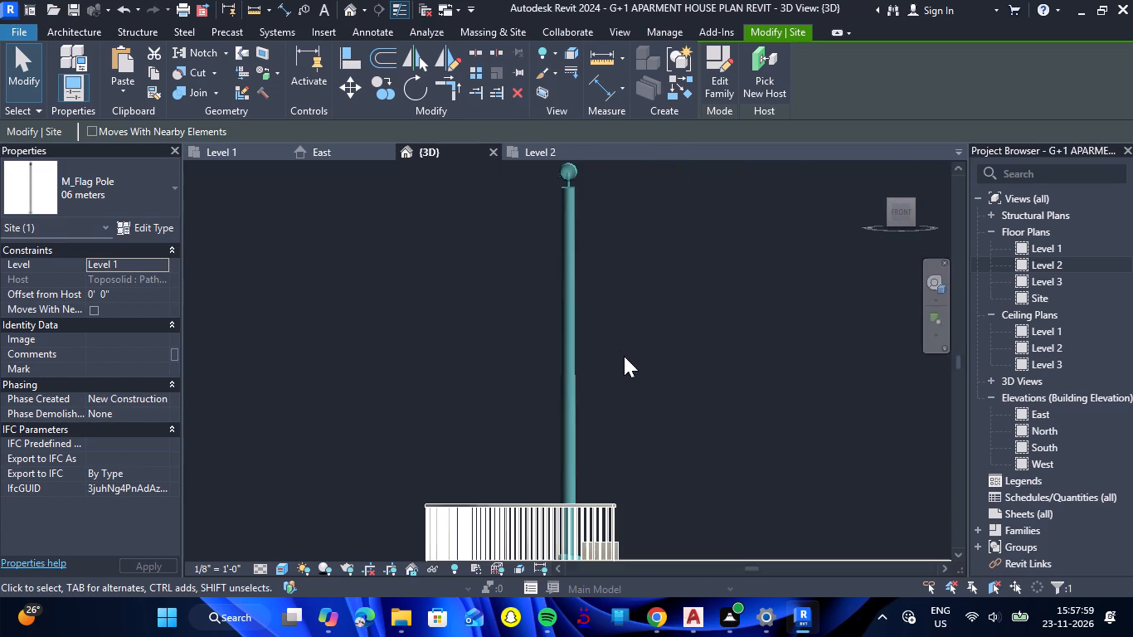
scroll(606, 383, "down", 2)
scroll(576, 511, "up", 4)
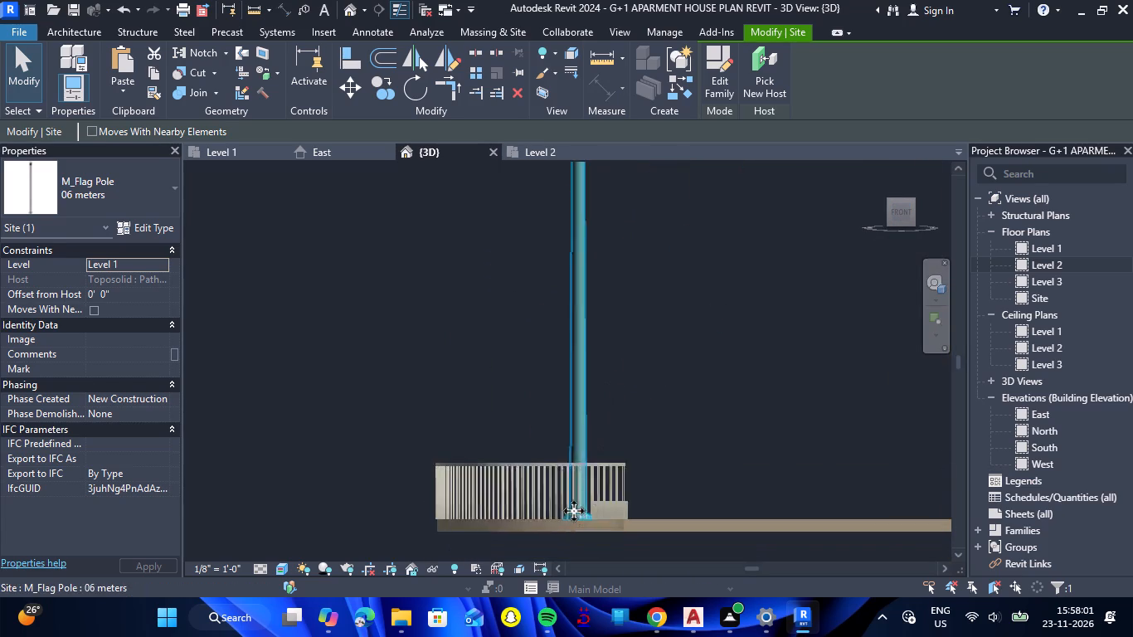
scroll(574, 511, "up", 2)
scroll(639, 450, "down", 3)
scroll(711, 368, "down", 3)
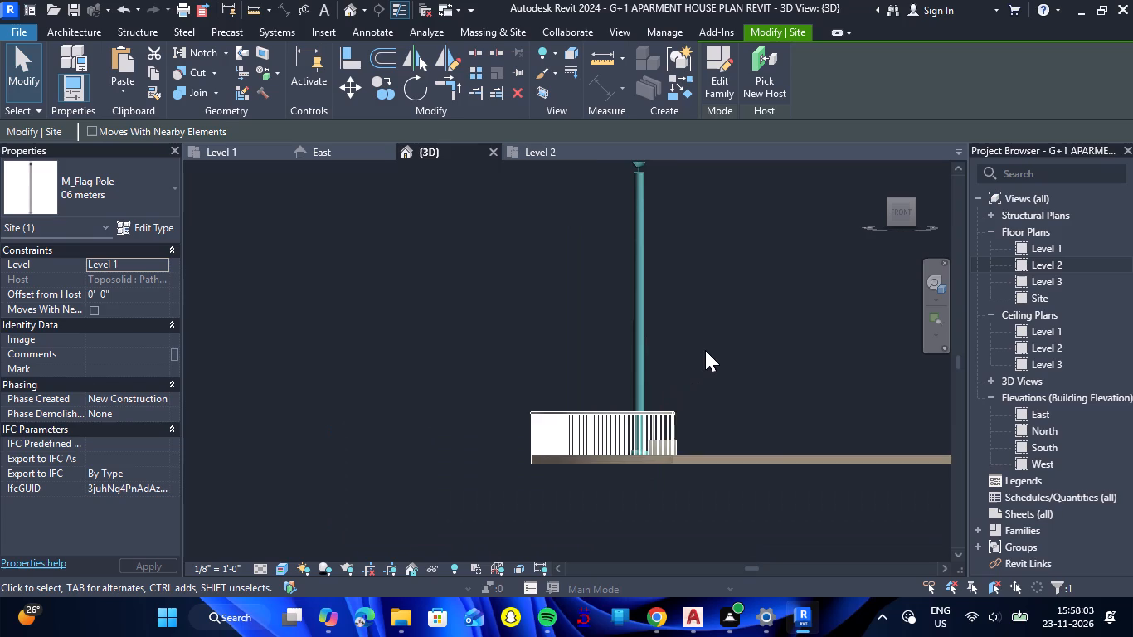
scroll(705, 350, "down", 2)
scroll(677, 201, "up", 3)
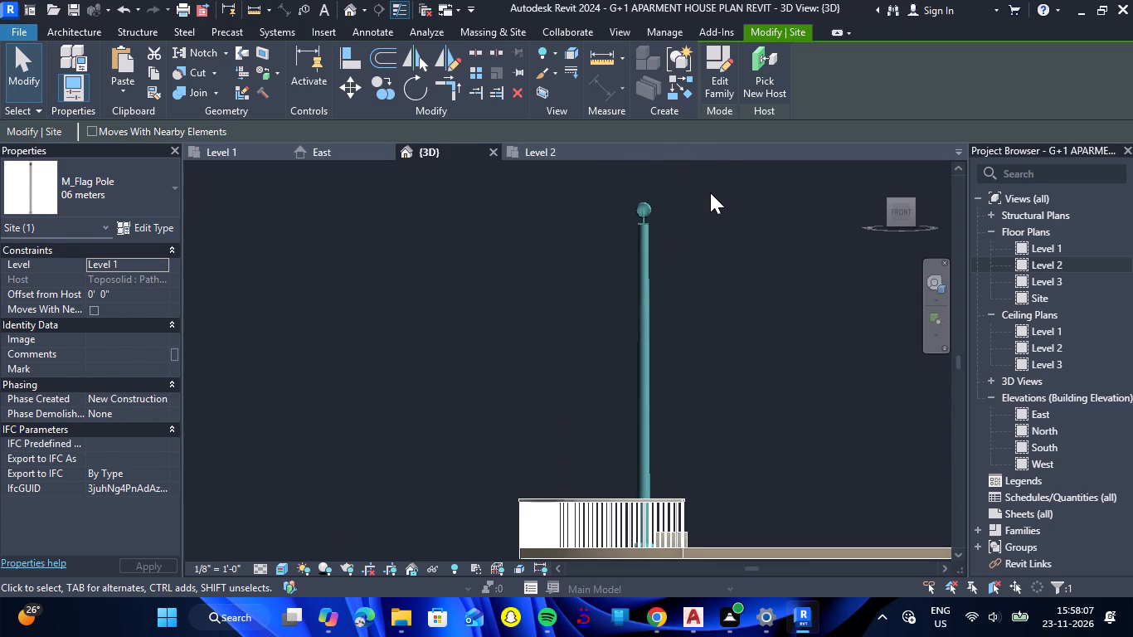
key("Escape")
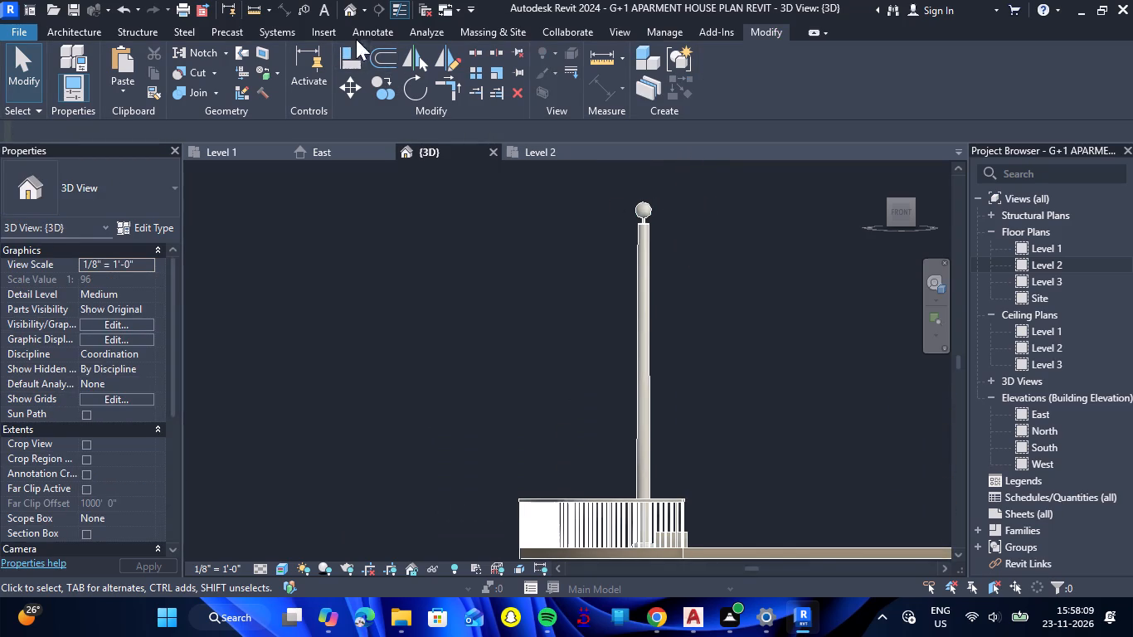
Try to measure from the ball at the flag pole's top in the front view.
left_click(261, 15)
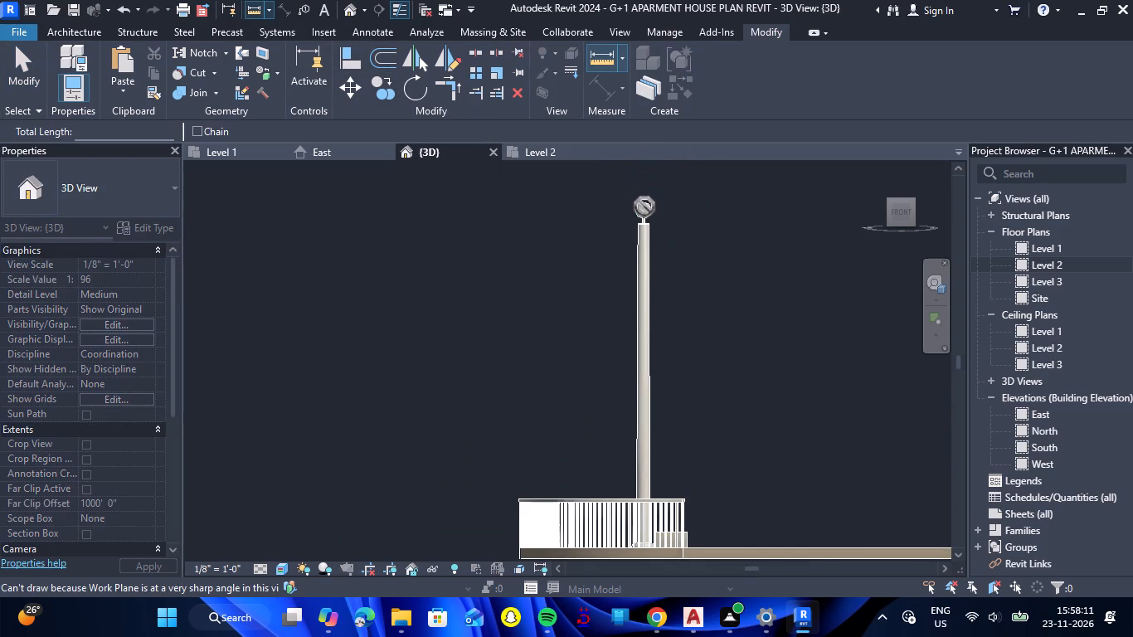
left_click(644, 207)
left_click(691, 209)
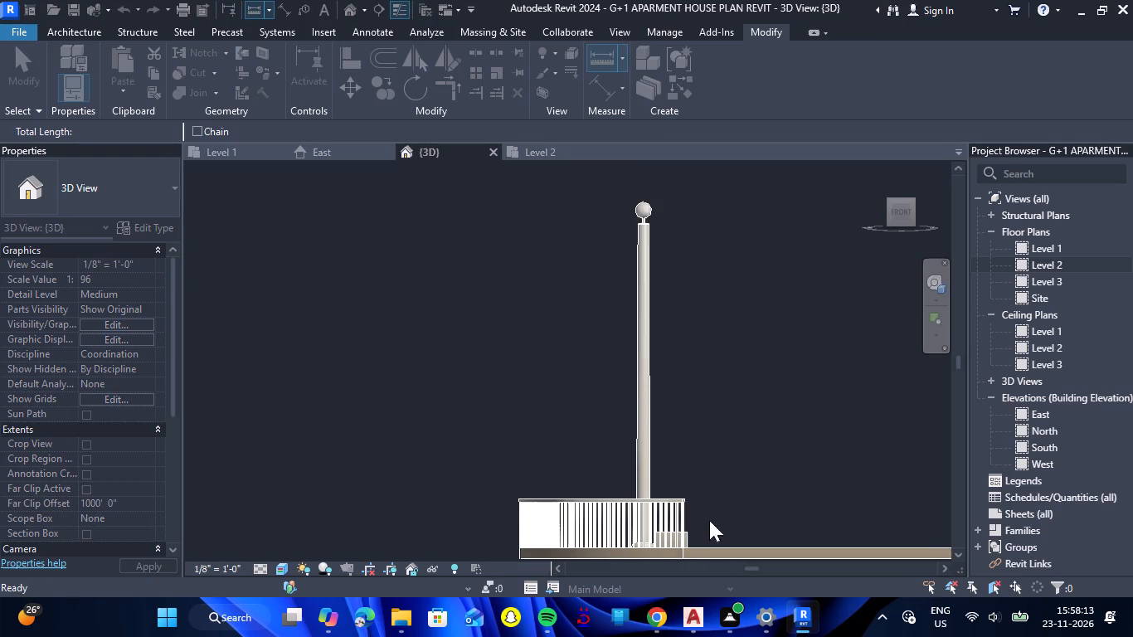
key("Escape")
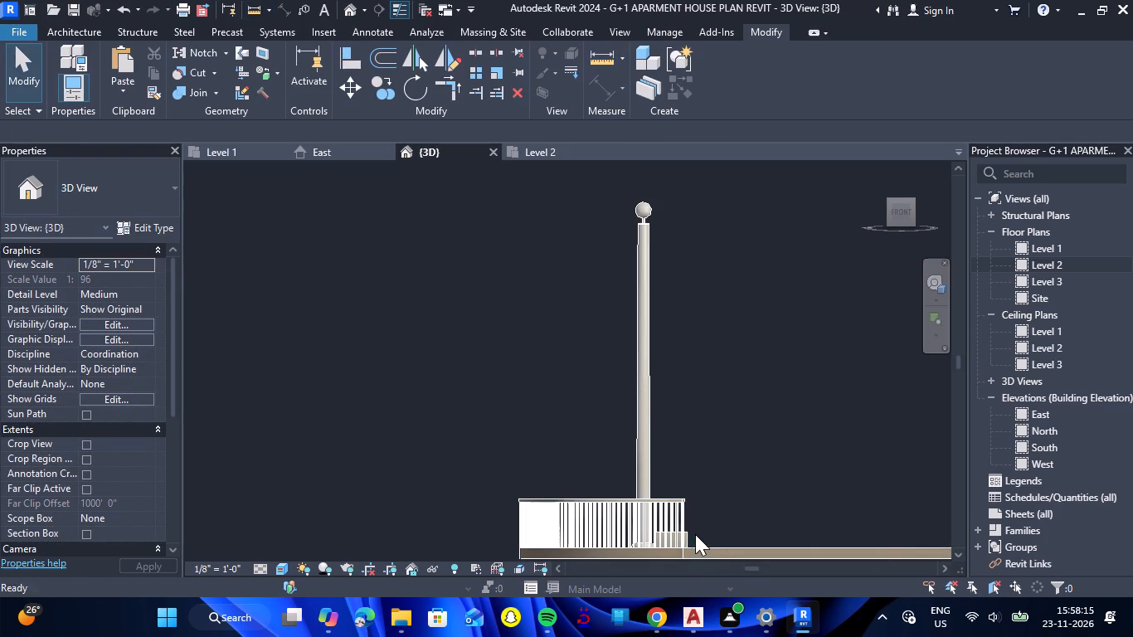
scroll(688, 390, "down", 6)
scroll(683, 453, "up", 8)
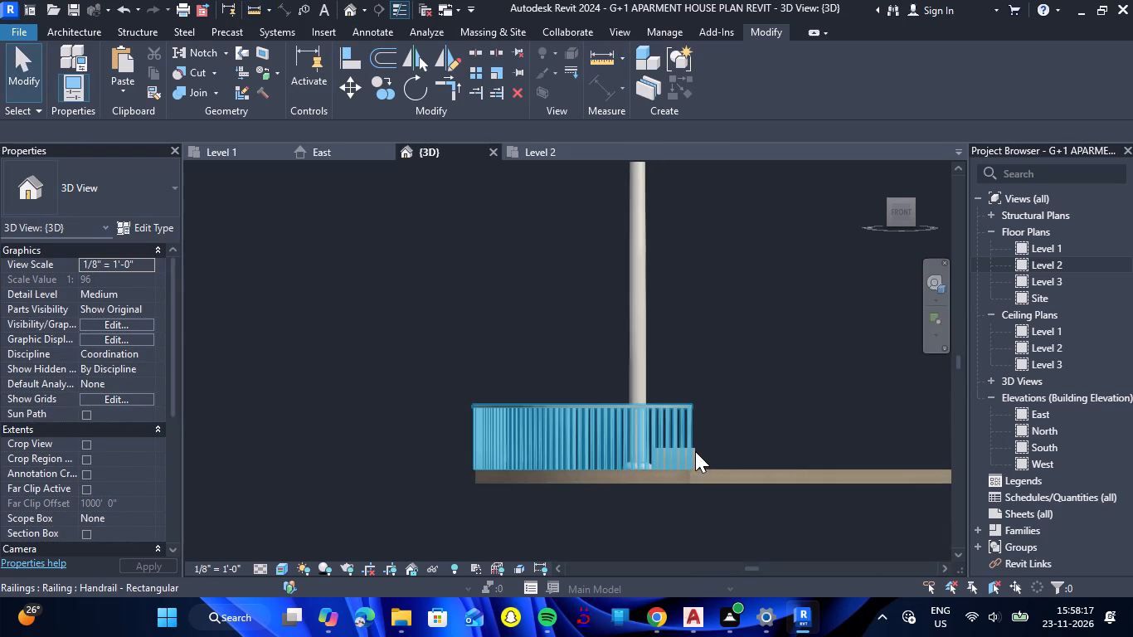
Stretch the FLAG extrusion's near side toward the flag pole and raise its top to a height of about 1' 5".
scroll(695, 451, "up", 13)
left_click(694, 468)
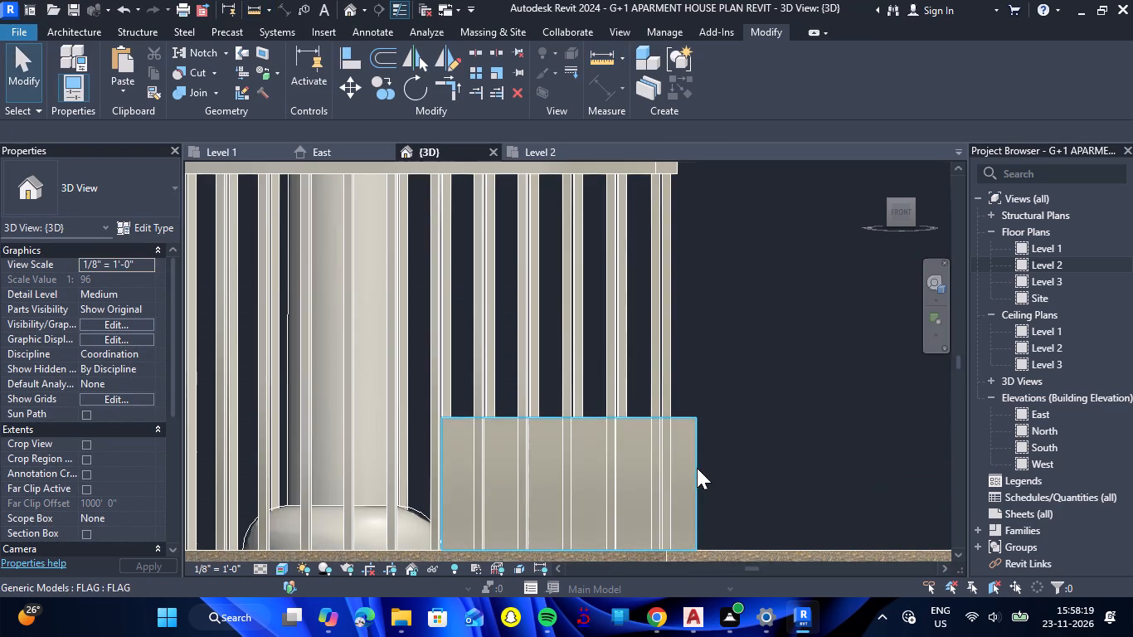
left_click_drag(435, 483, 425, 483)
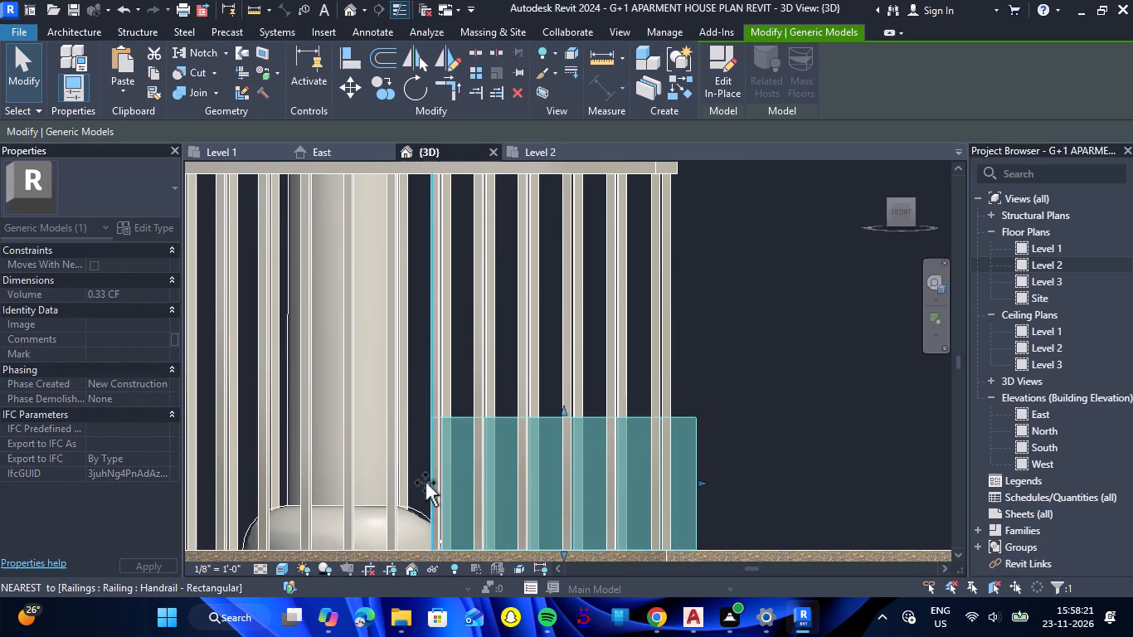
left_click_drag(425, 483, 403, 479)
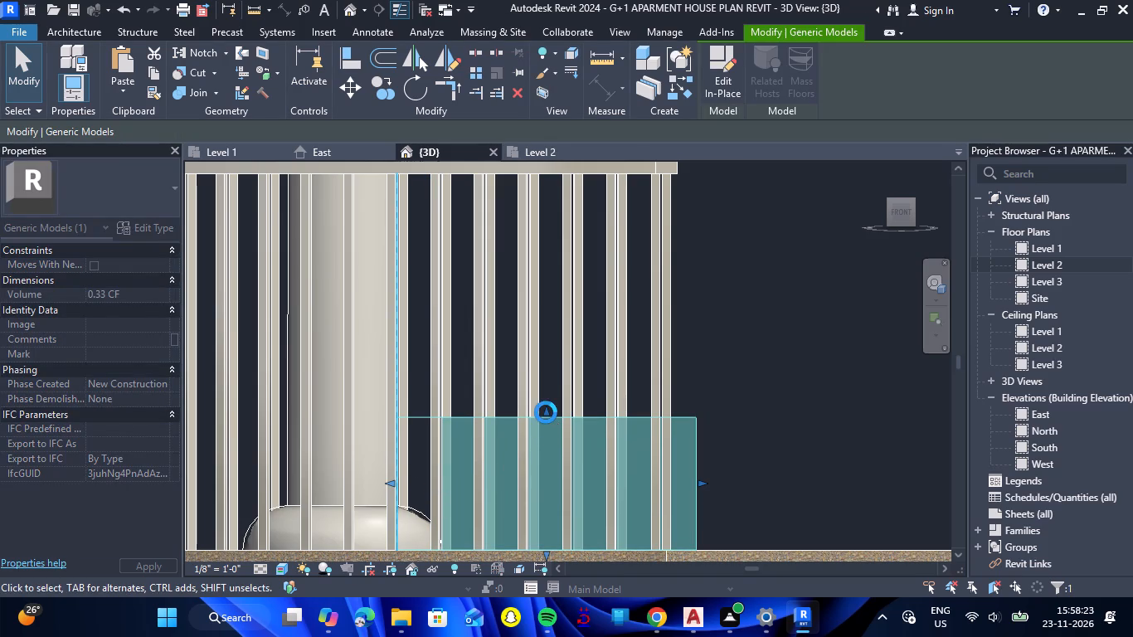
left_click_drag(546, 412, 551, 358)
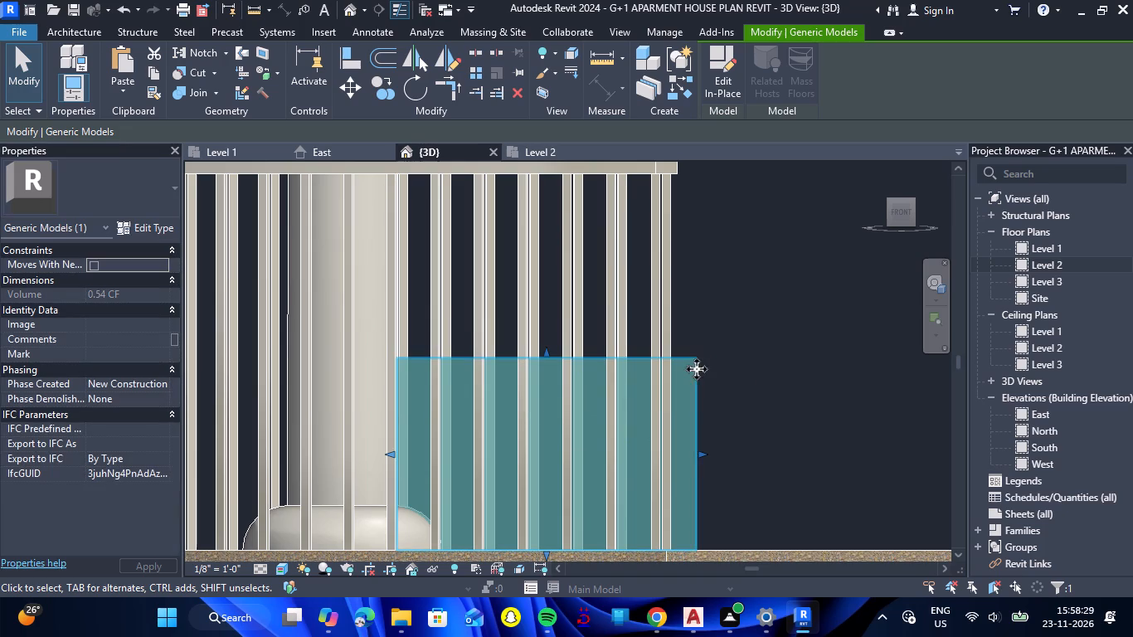
key("Escape")
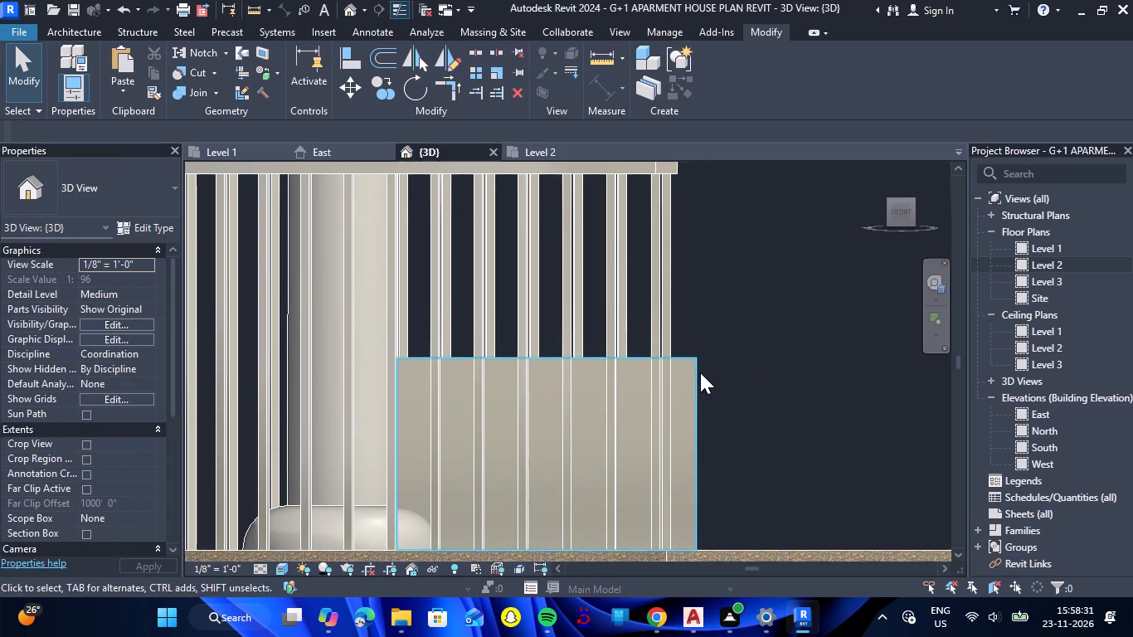
Edit the FLAG model in place, raising the extrusion's top to about 1' 11" and extending its free end away from the pole.
double_click(699, 374)
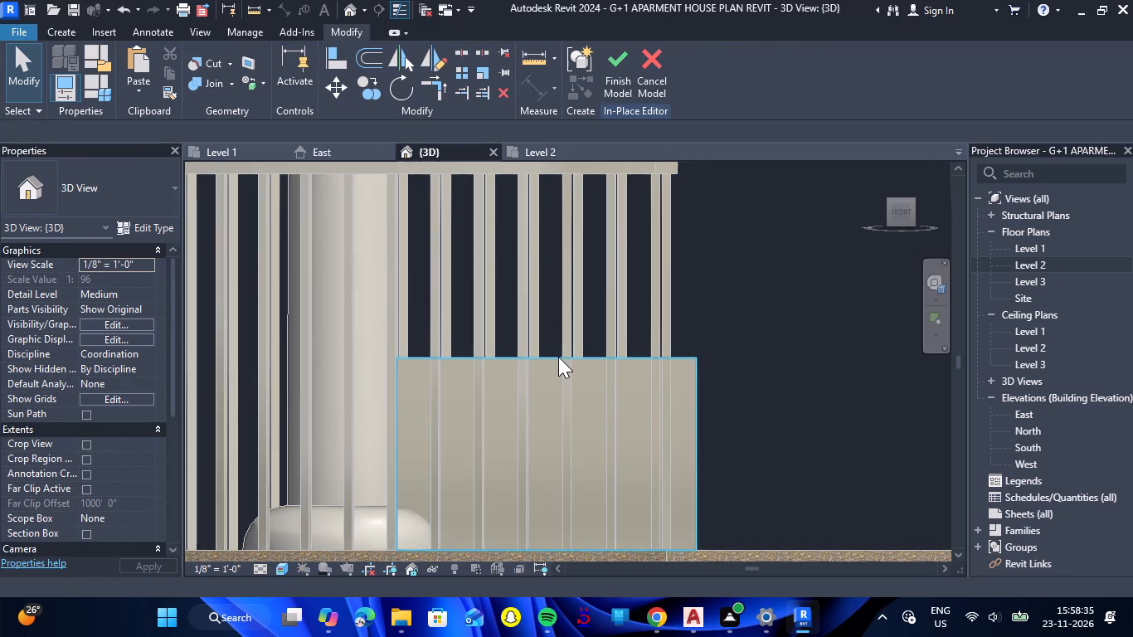
left_click(556, 357)
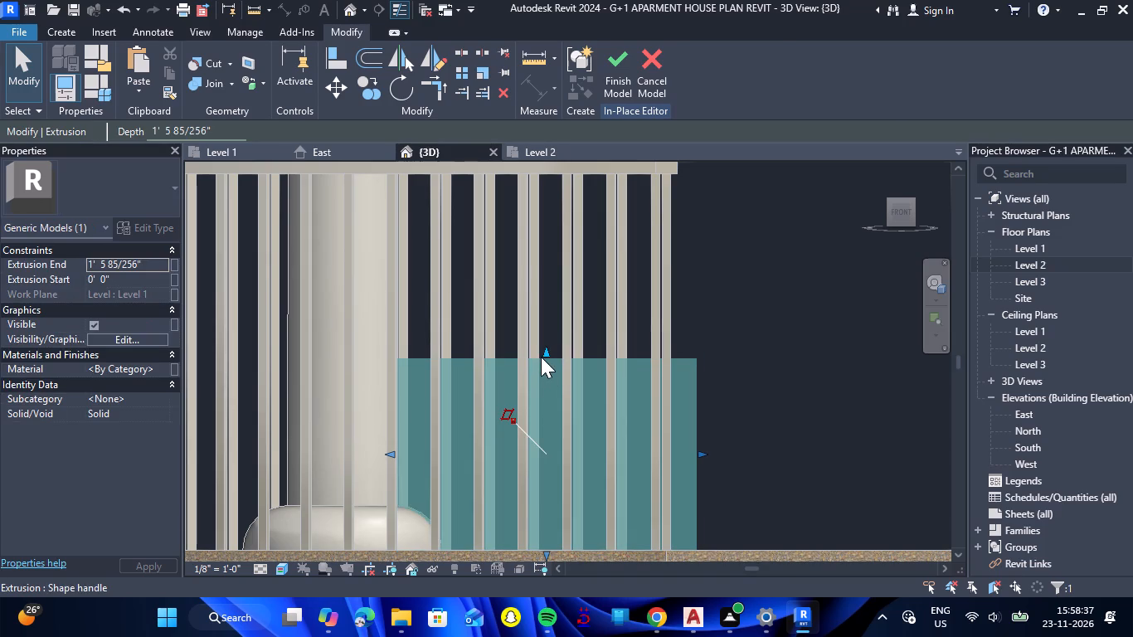
left_click_drag(542, 353, 542, 292)
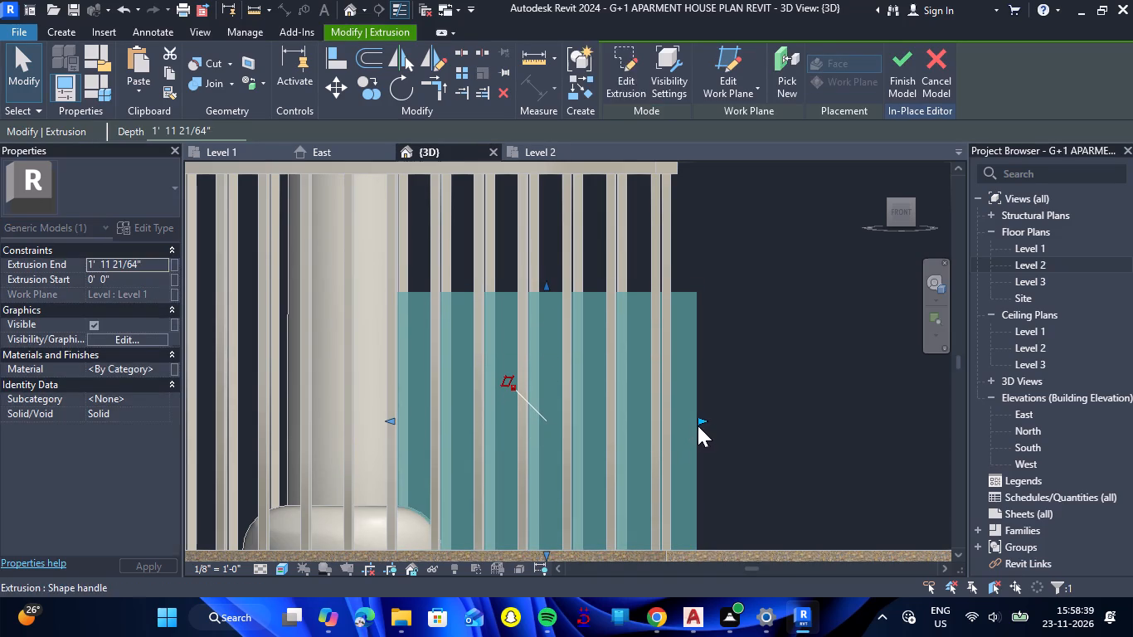
left_click_drag(701, 421, 844, 418)
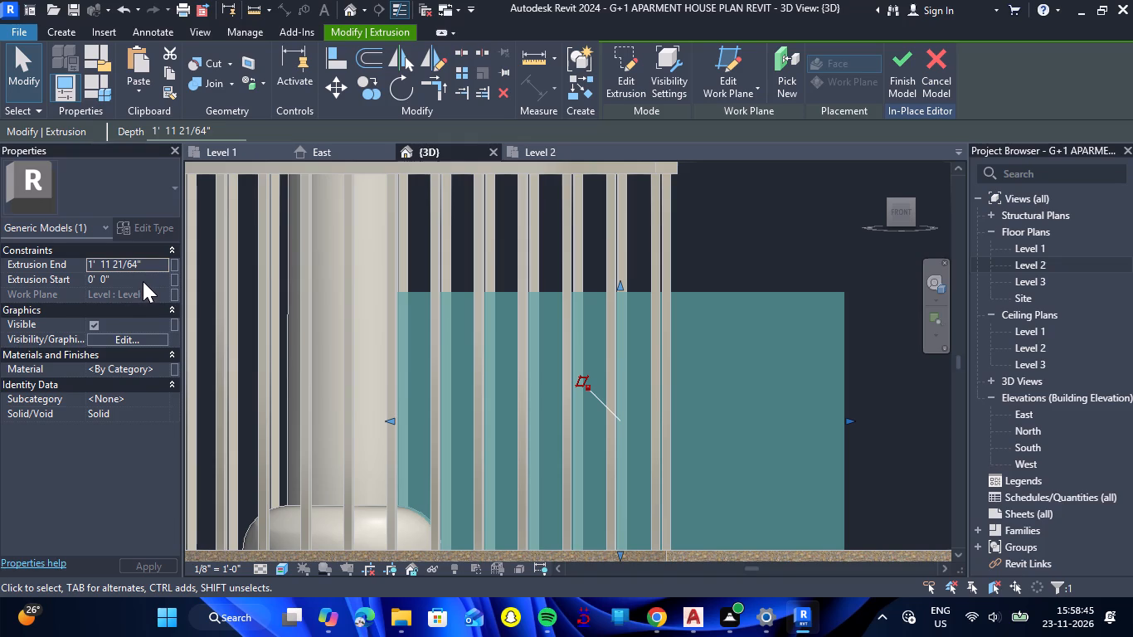
key("Escape")
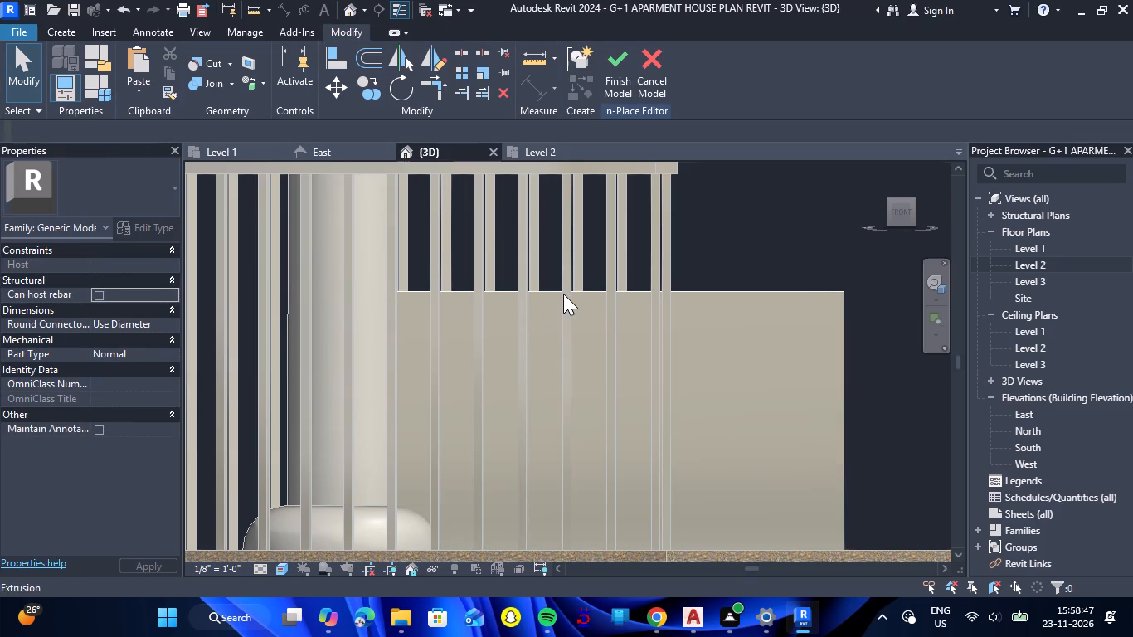
Open the flag extrusion's sketch for editing and show it beside the pole in the Level 1 floor plan.
left_click(581, 295)
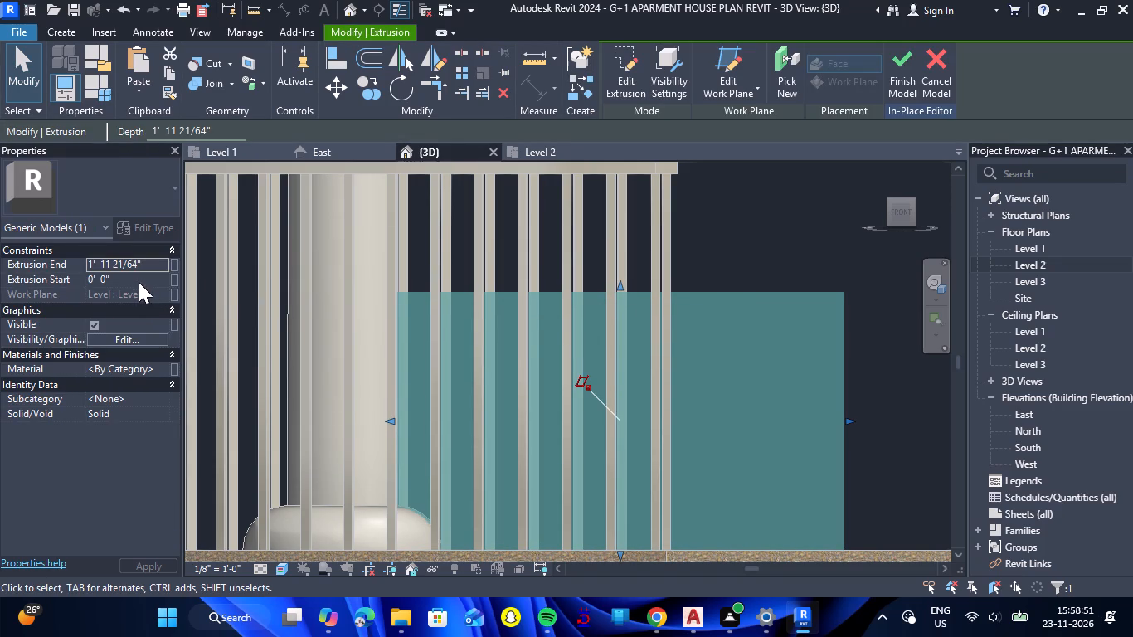
left_click(157, 299)
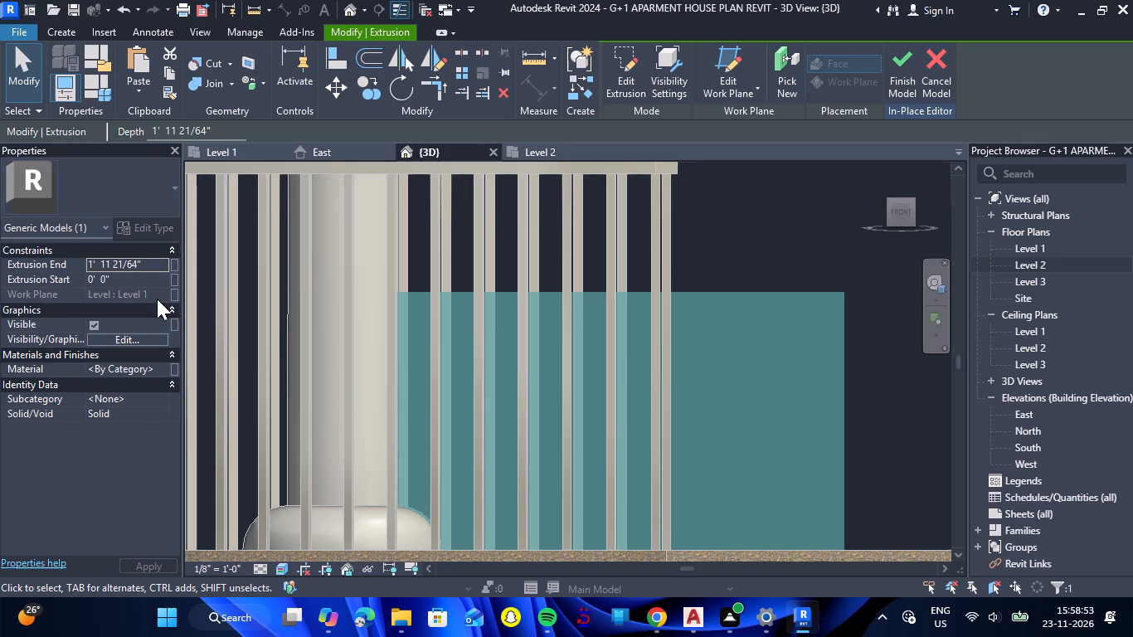
double_click(805, 293)
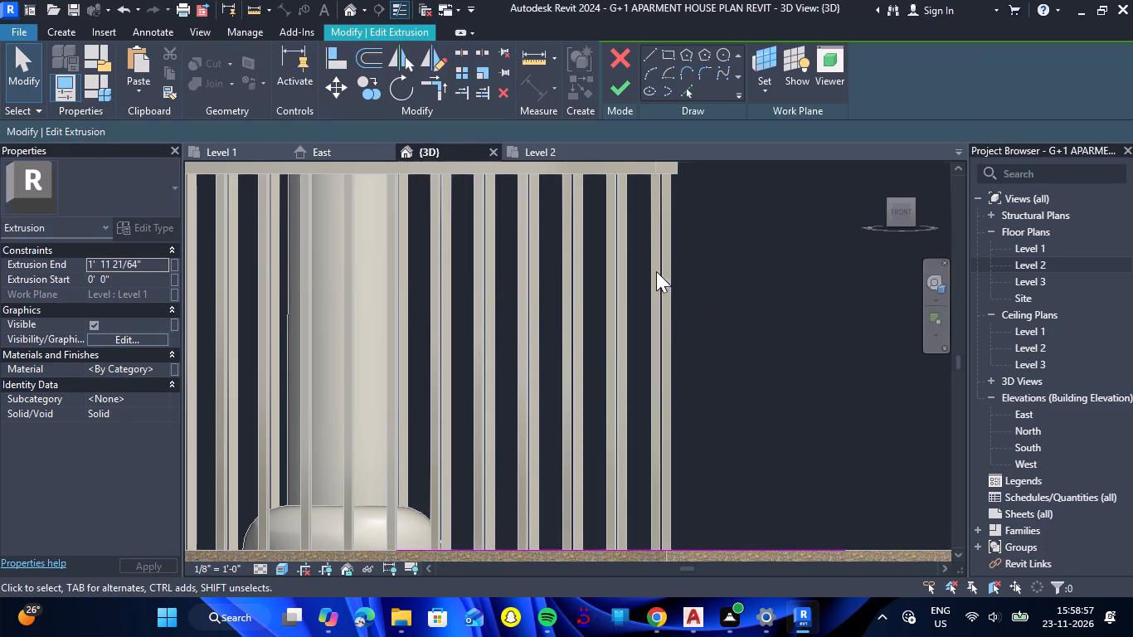
left_click(530, 150)
key("Escape")
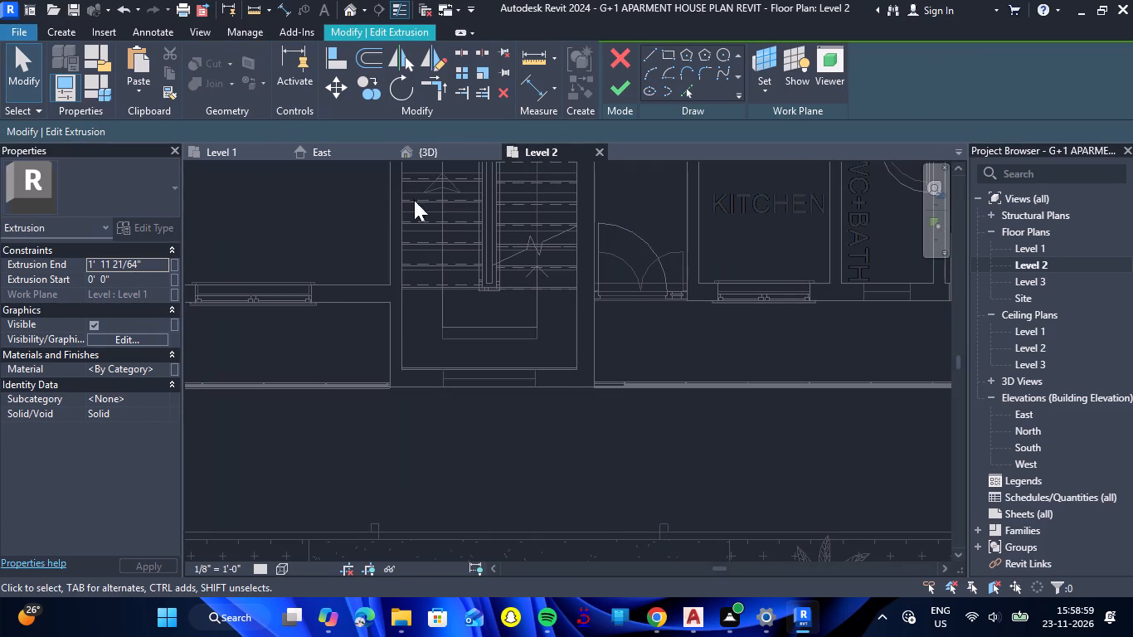
left_click(225, 159)
scroll(442, 314, "up", 7)
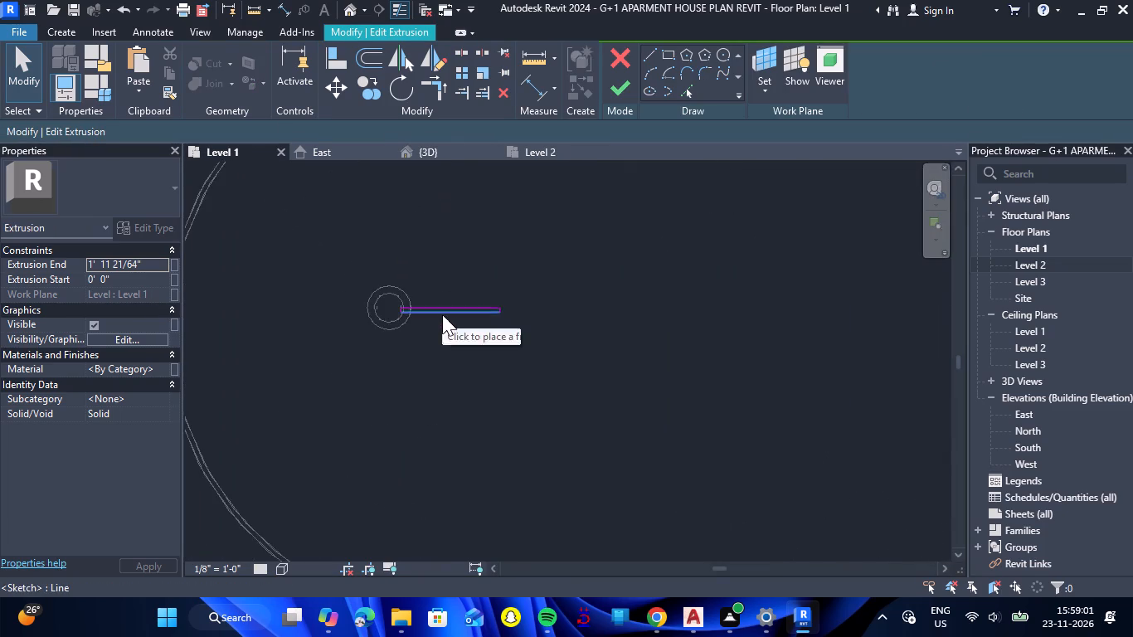
Set the work plane of the flag's rectangular sketch to Level : Level 3 and finish the sketch edit.
scroll(387, 299, "up", 9)
left_click_drag(816, 366, 692, 296)
scroll(460, 319, "up", 11)
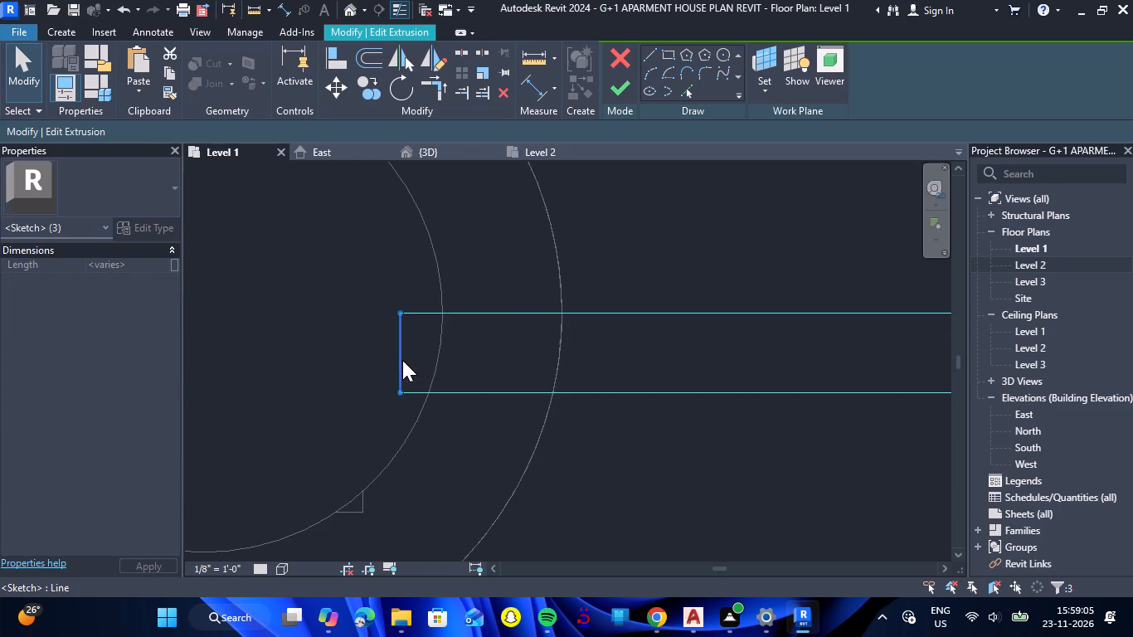
left_click(394, 359, "ctrl")
scroll(537, 260, "down", 1)
scroll(714, 129, "down", 4)
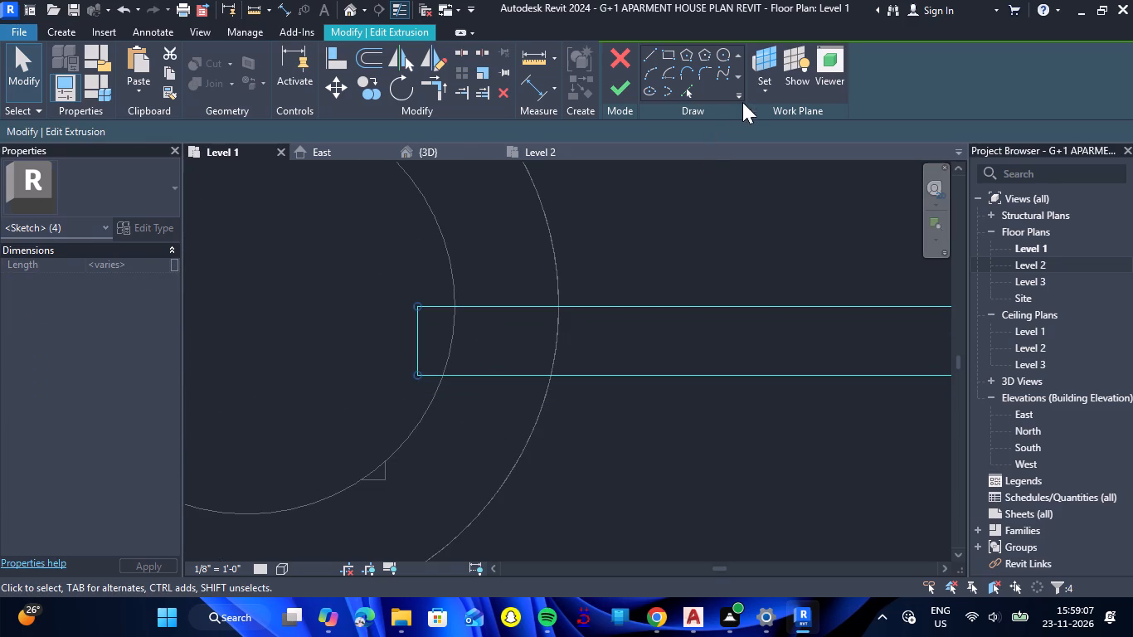
left_click(766, 90)
left_click(803, 129)
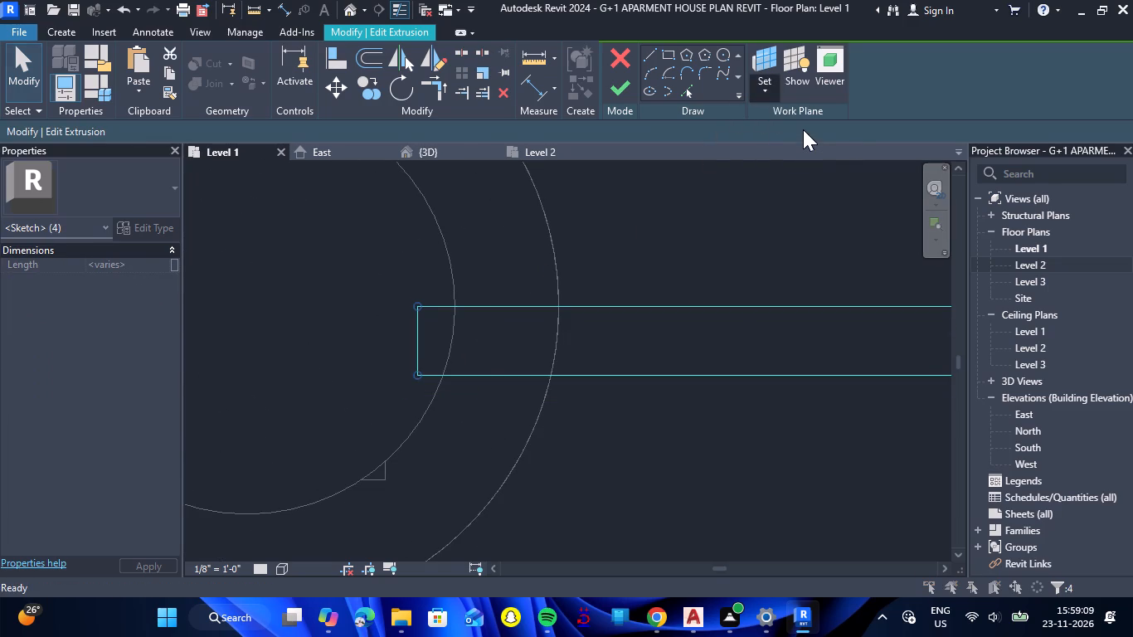
left_click(632, 312)
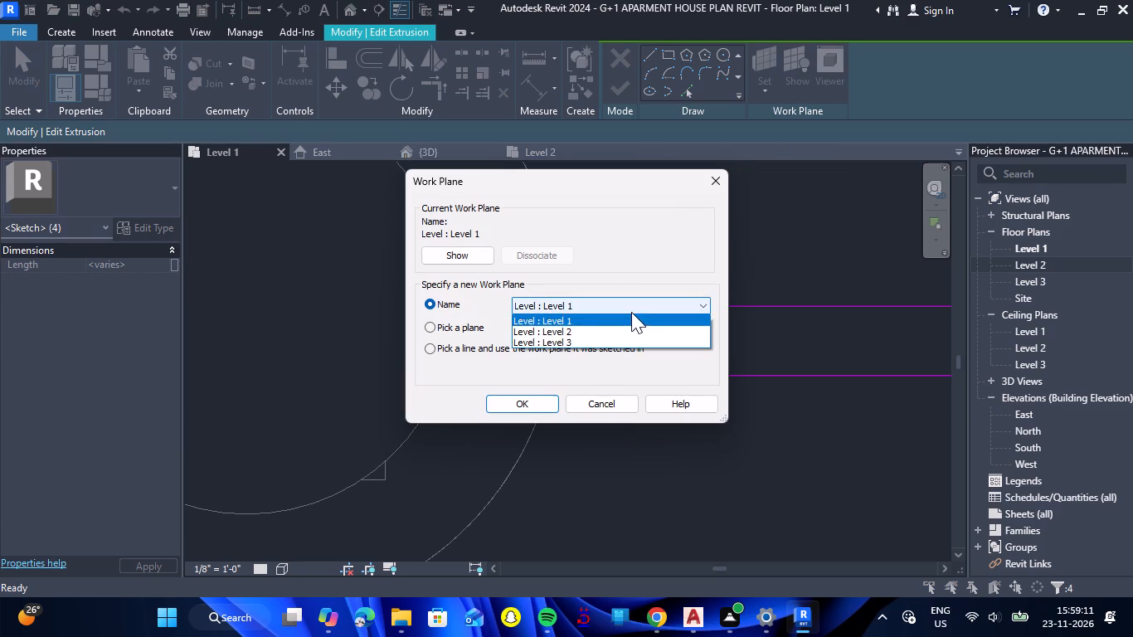
left_click(608, 343)
left_click(534, 396)
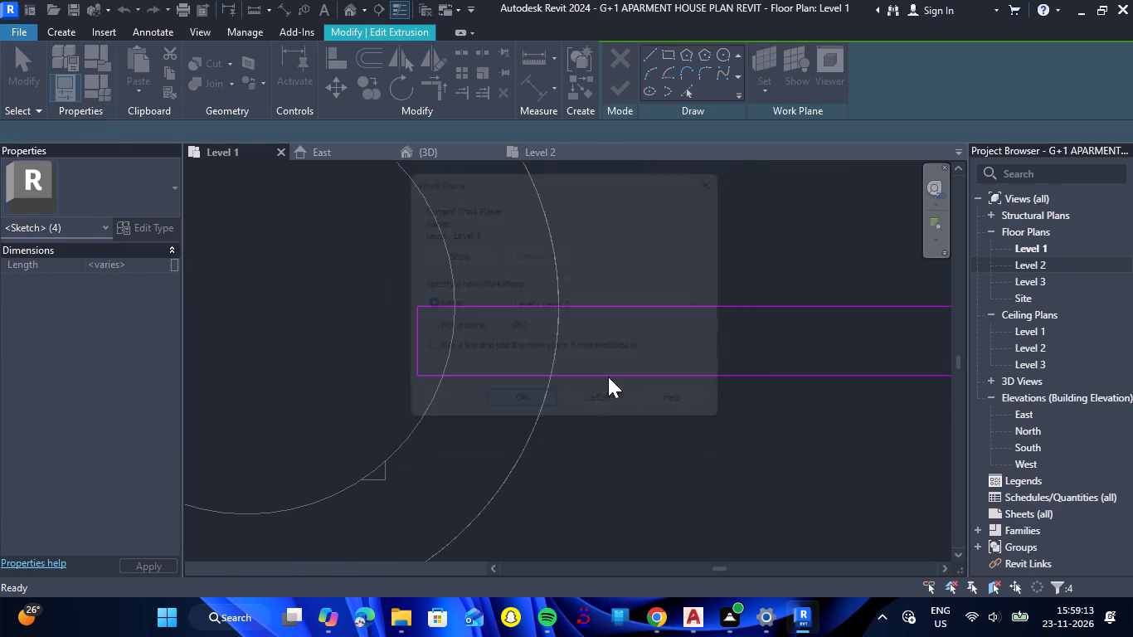
scroll(571, 257, "down", 5)
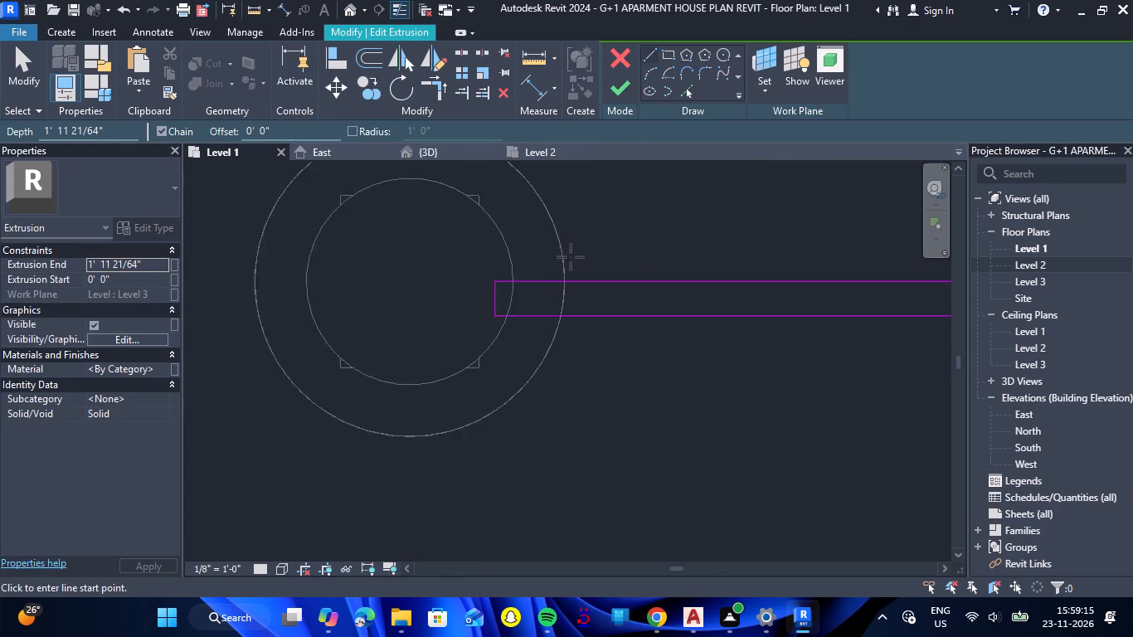
scroll(571, 257, "down", 1)
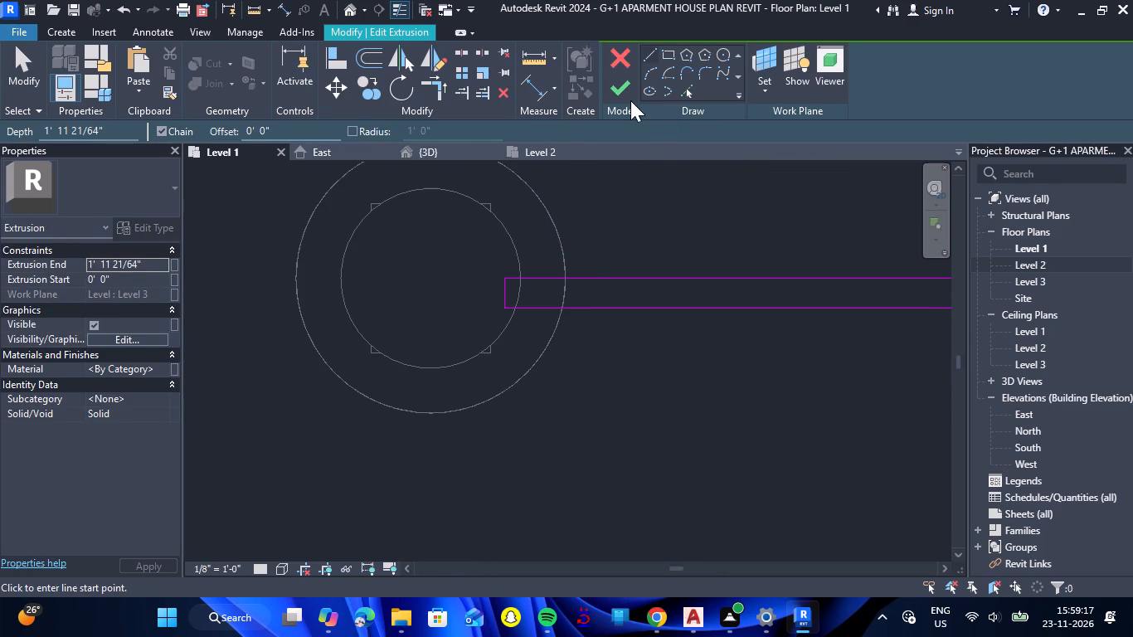
left_click(626, 89)
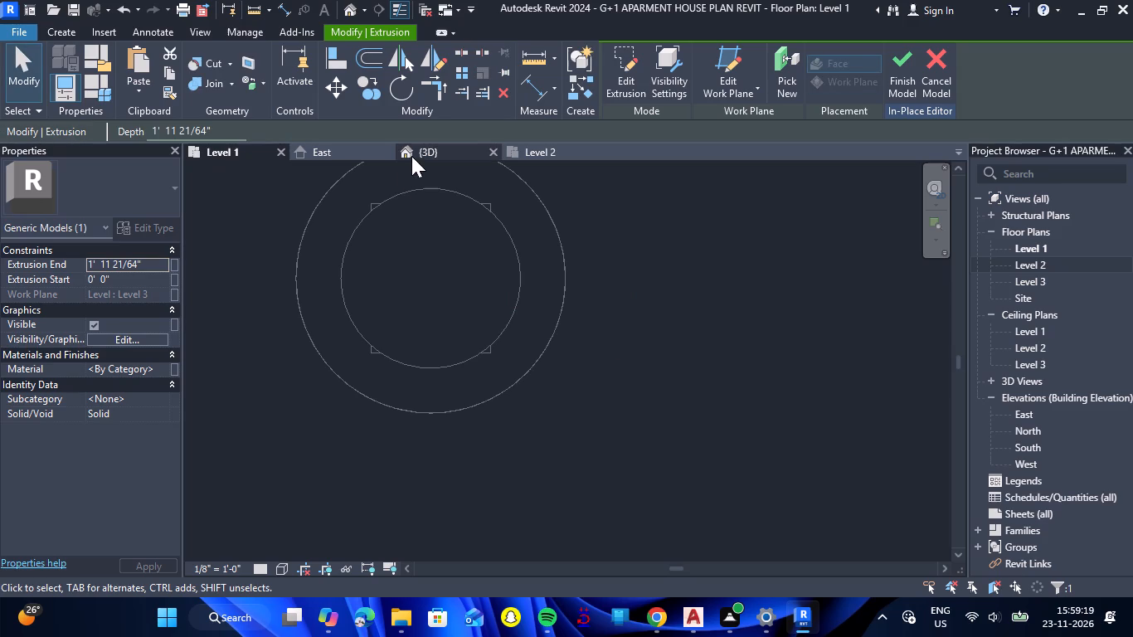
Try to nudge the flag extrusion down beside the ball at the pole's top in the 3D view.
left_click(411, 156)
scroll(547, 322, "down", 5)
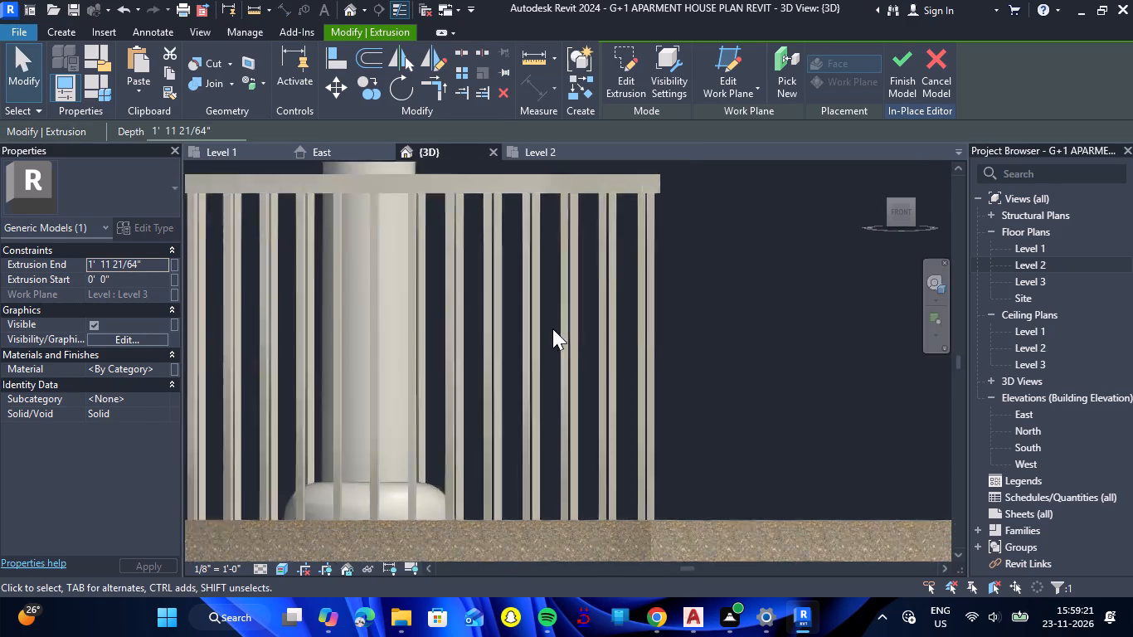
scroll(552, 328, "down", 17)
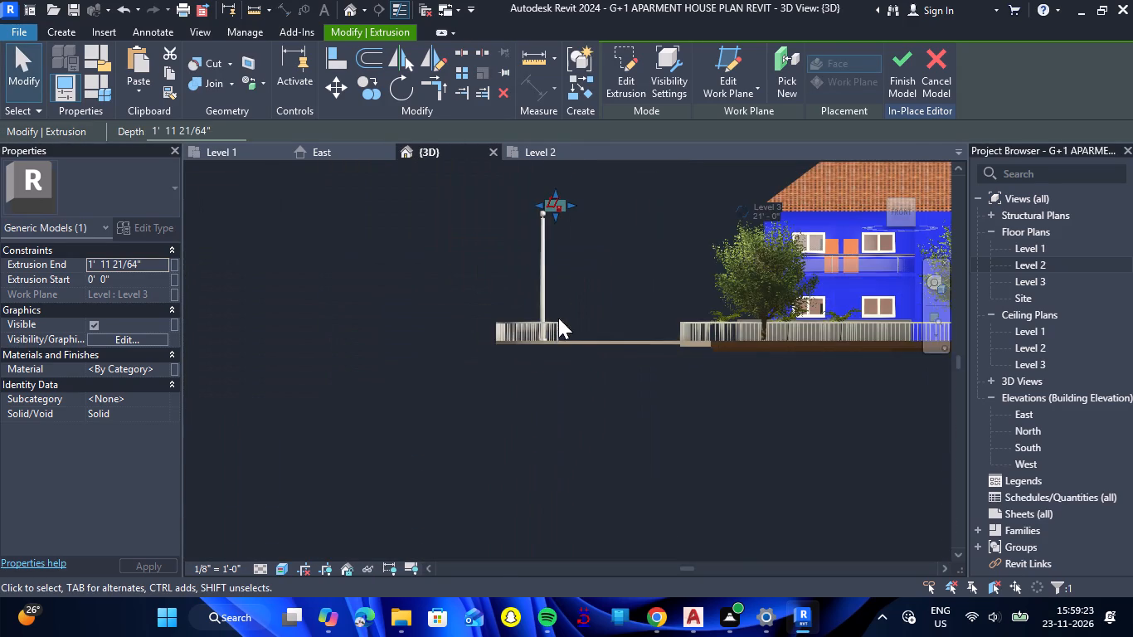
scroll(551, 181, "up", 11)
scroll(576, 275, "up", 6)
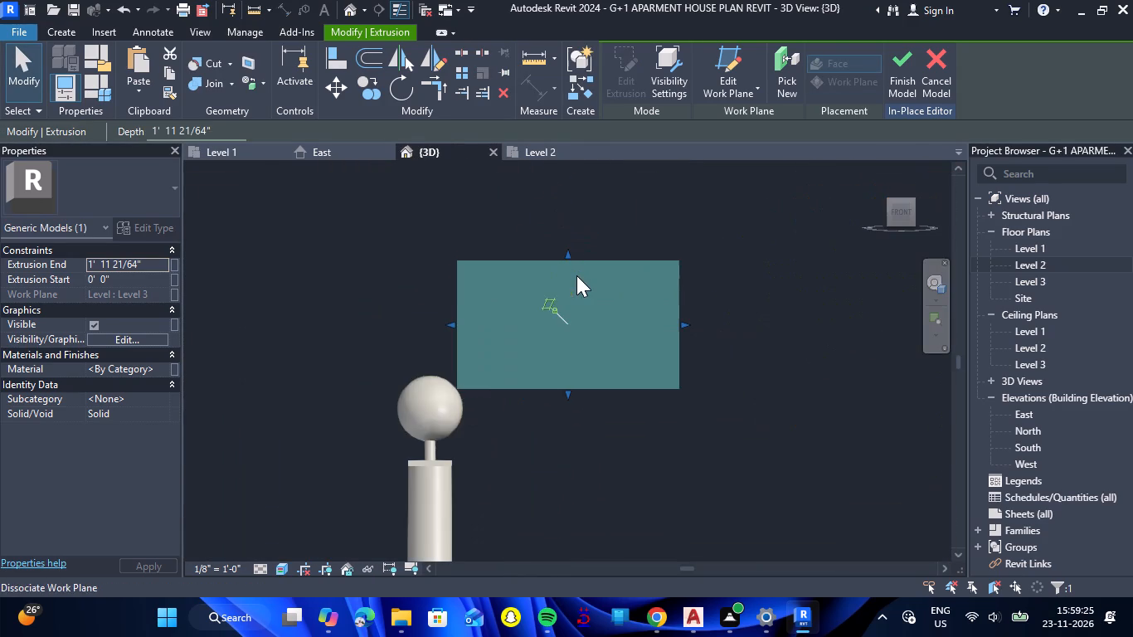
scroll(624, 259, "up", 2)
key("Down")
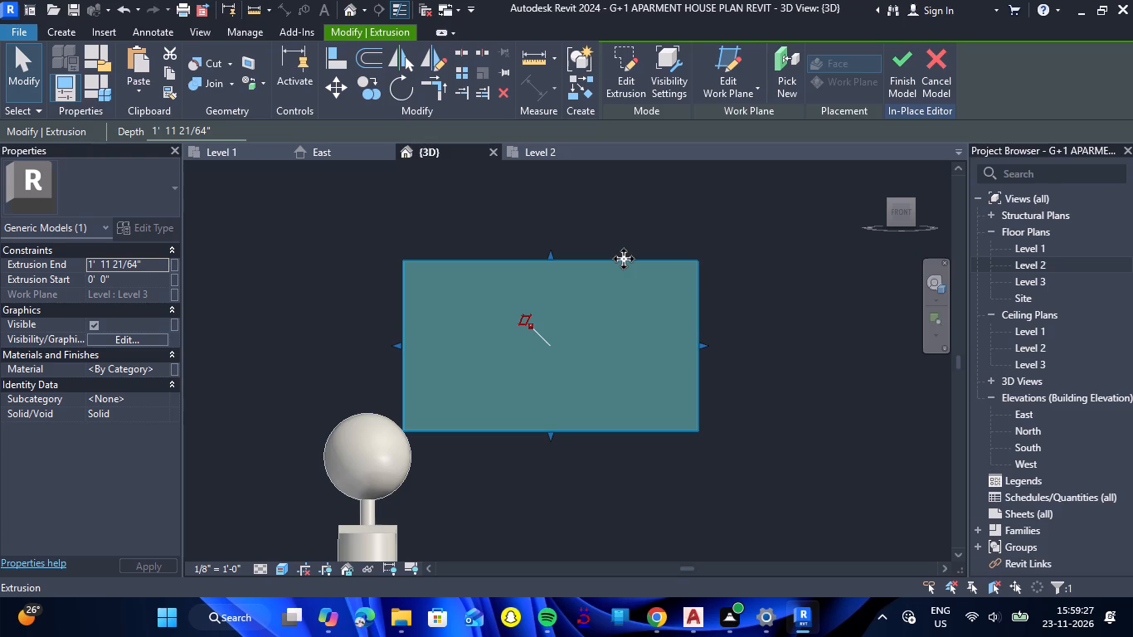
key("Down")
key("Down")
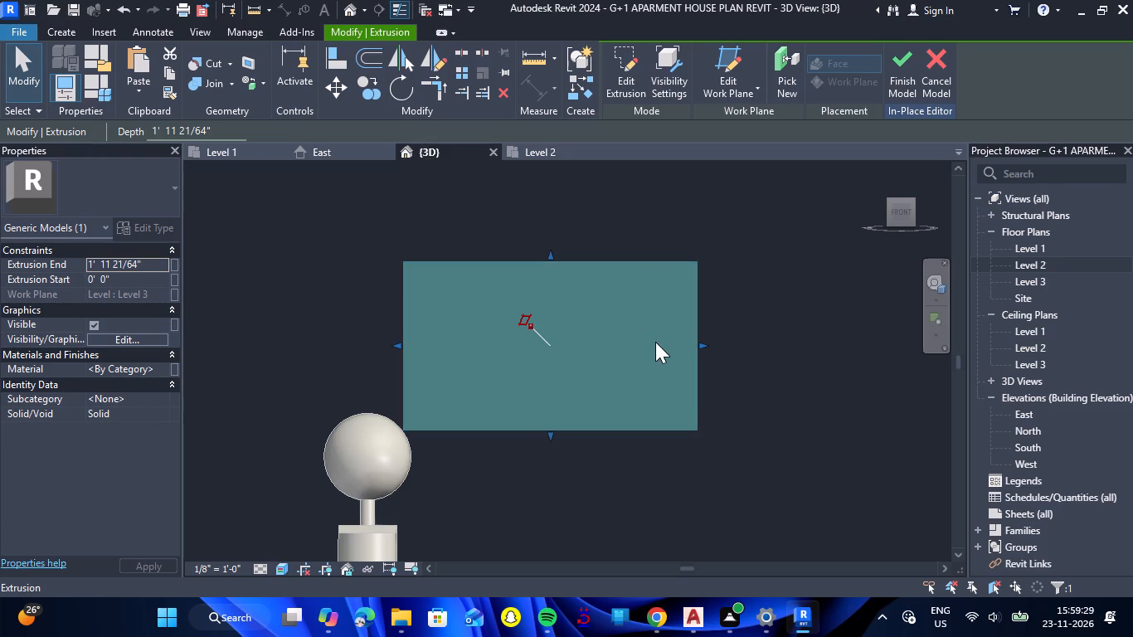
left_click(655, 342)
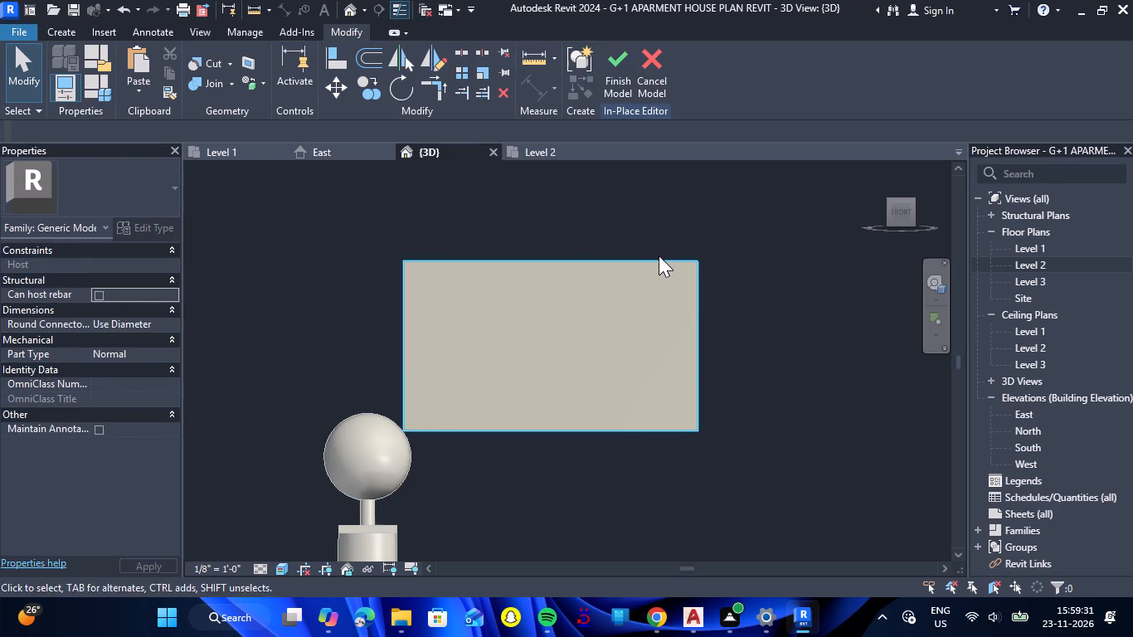
Change the flag extrusion's work plane to Level : Level 2.
left_click(661, 258)
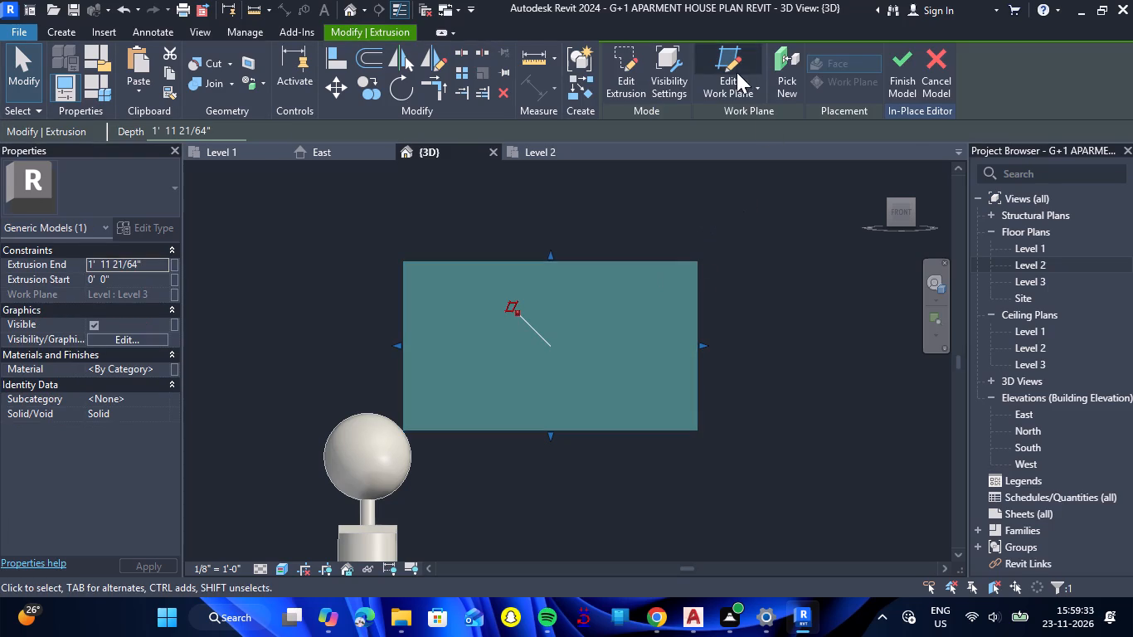
left_click(615, 94)
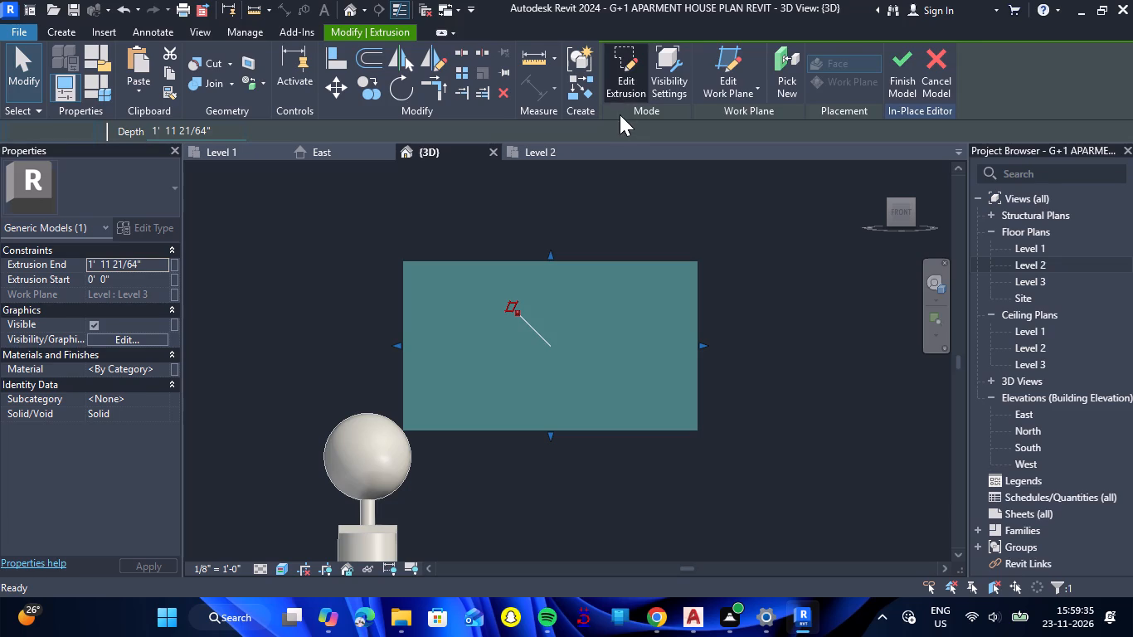
left_click(620, 94)
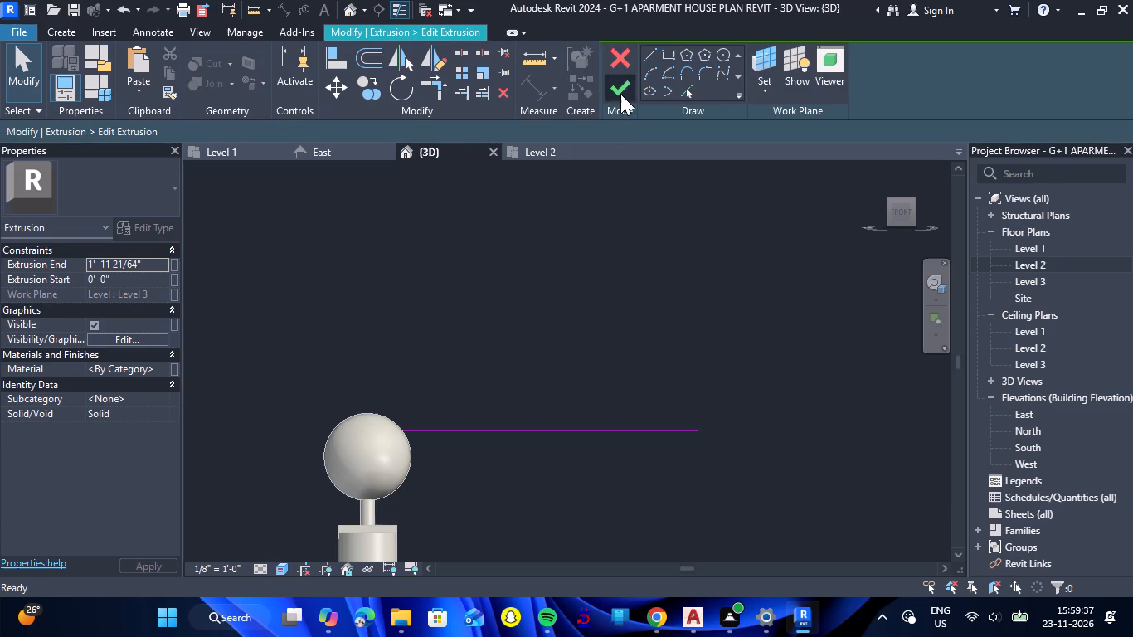
left_click(742, 97)
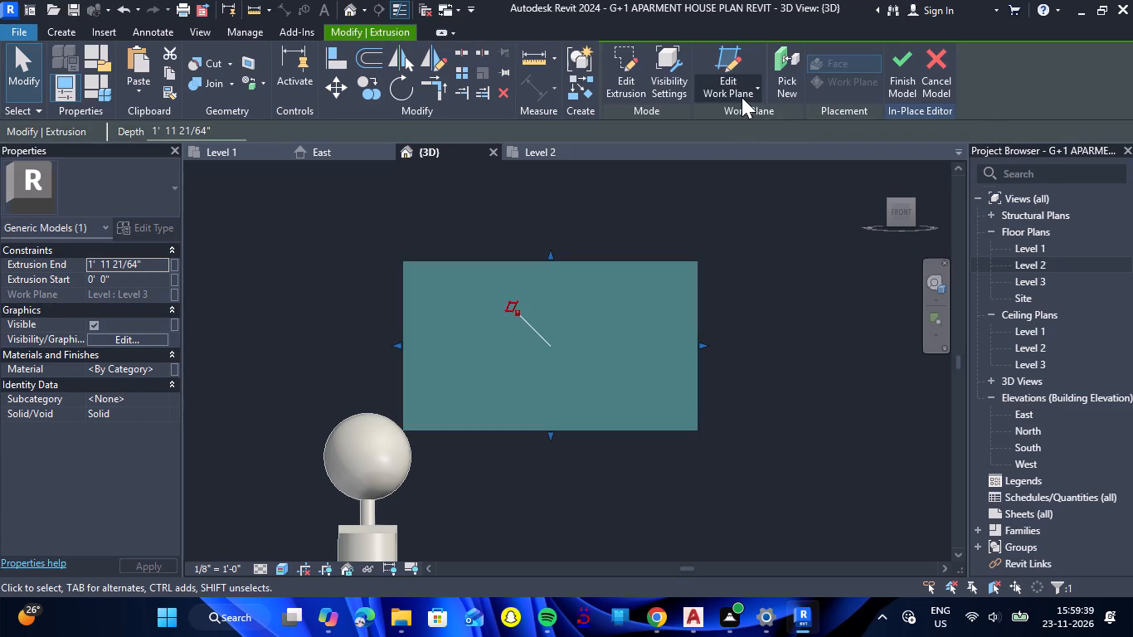
left_click(751, 131)
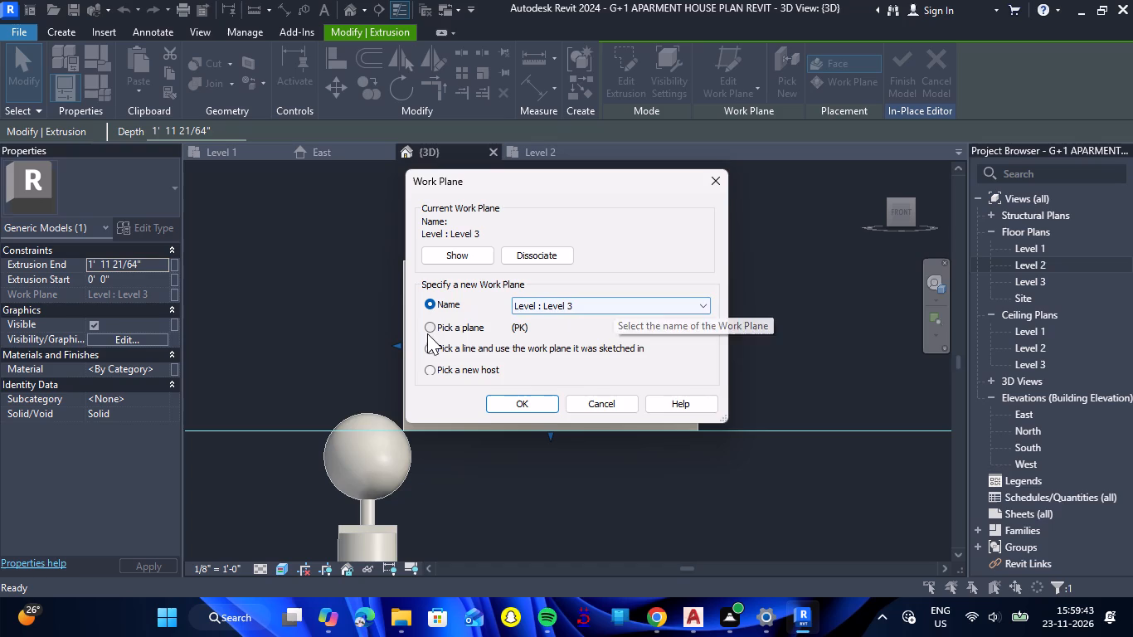
left_click(584, 314)
left_click(586, 332)
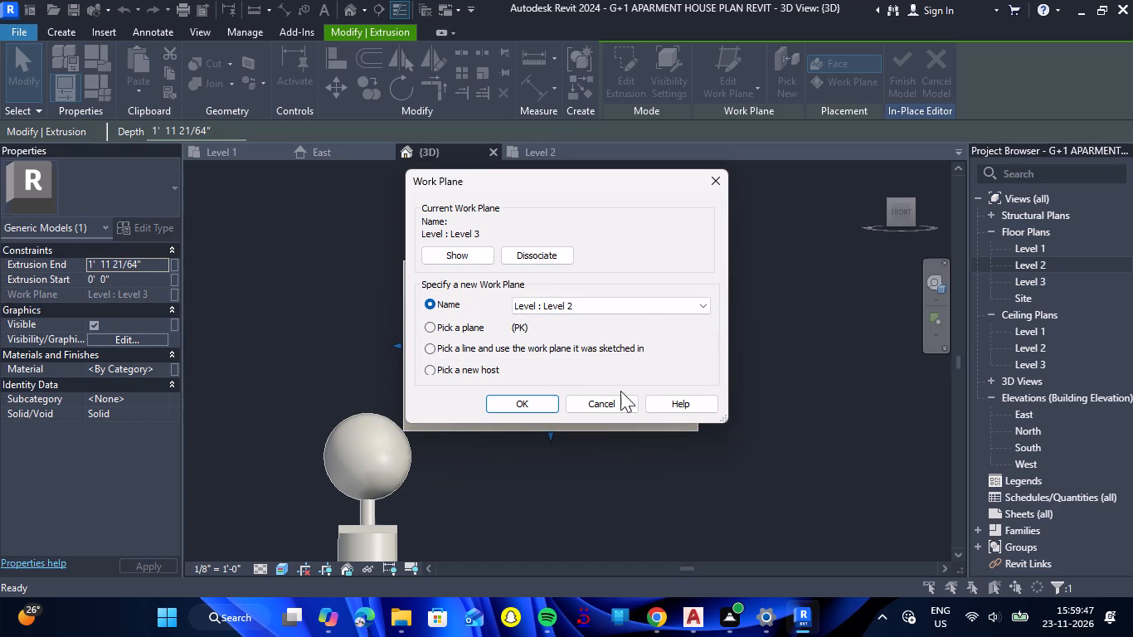
left_click(528, 412)
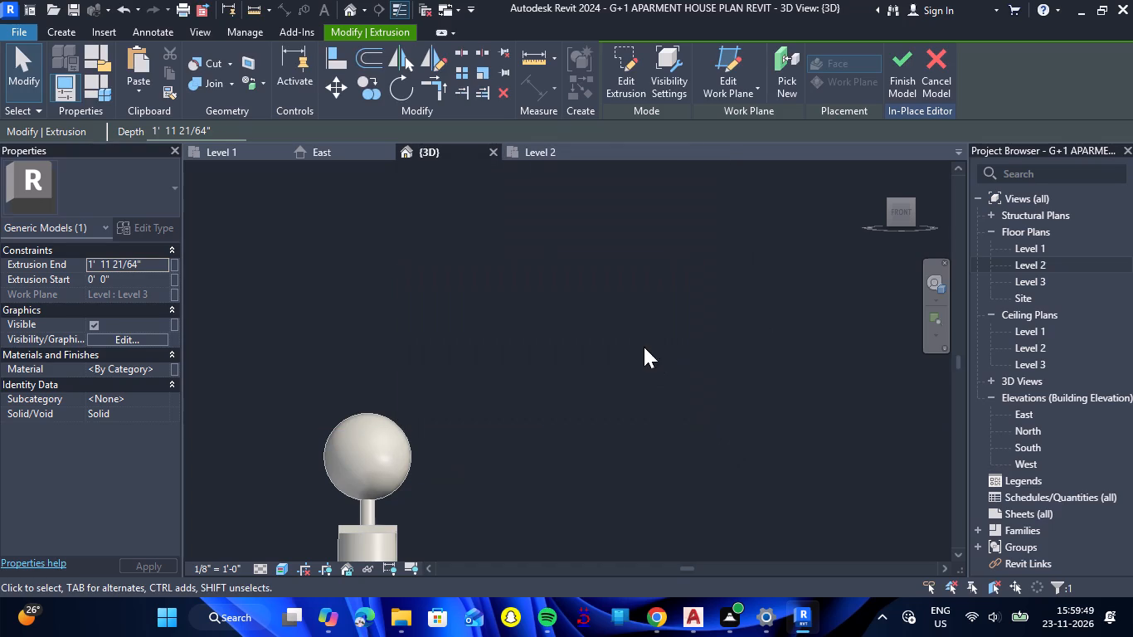
scroll(637, 295, "down", 15)
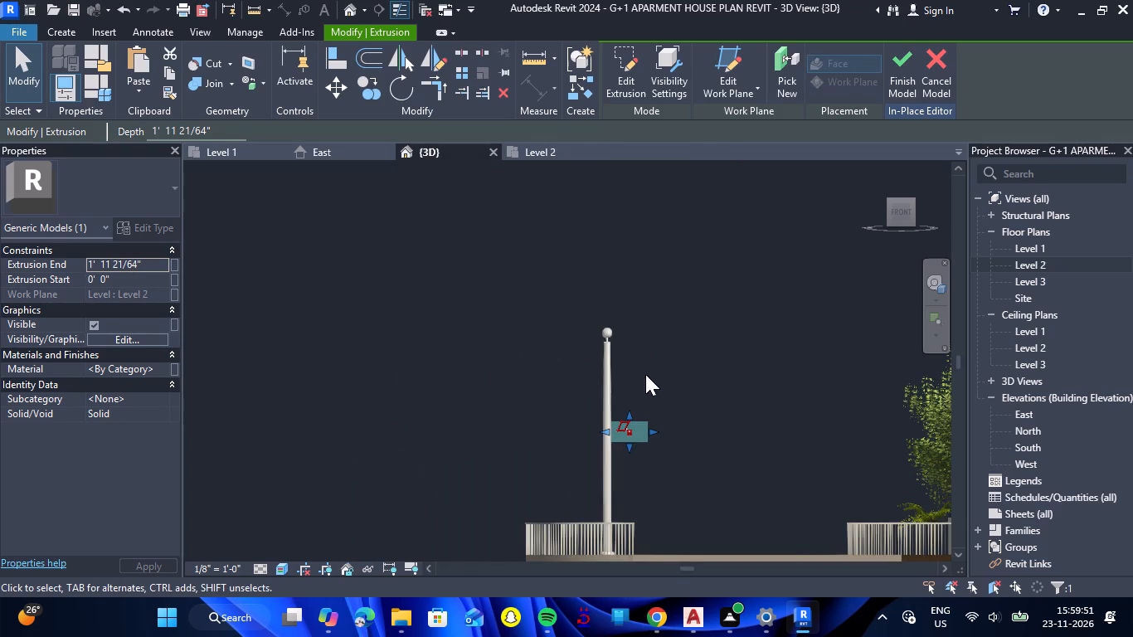
scroll(640, 456, "up", 6)
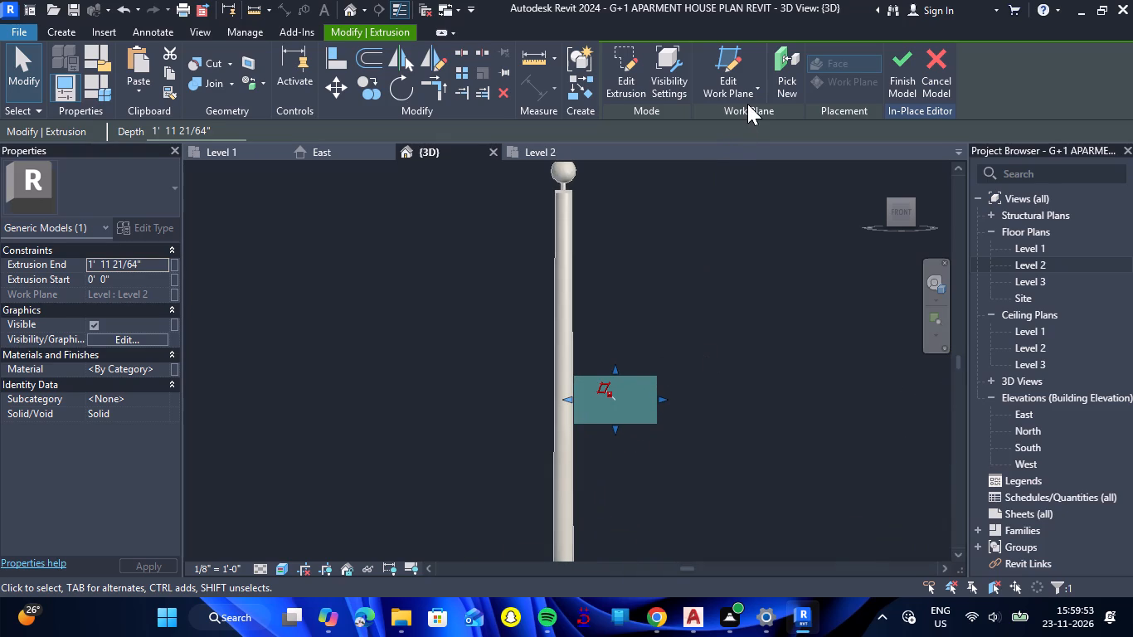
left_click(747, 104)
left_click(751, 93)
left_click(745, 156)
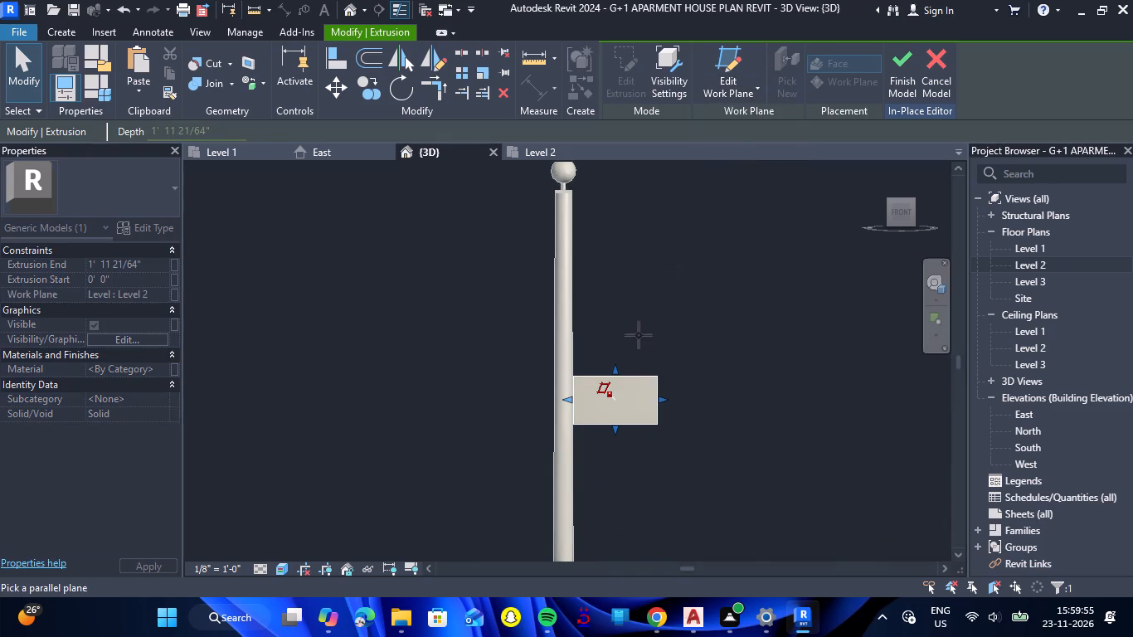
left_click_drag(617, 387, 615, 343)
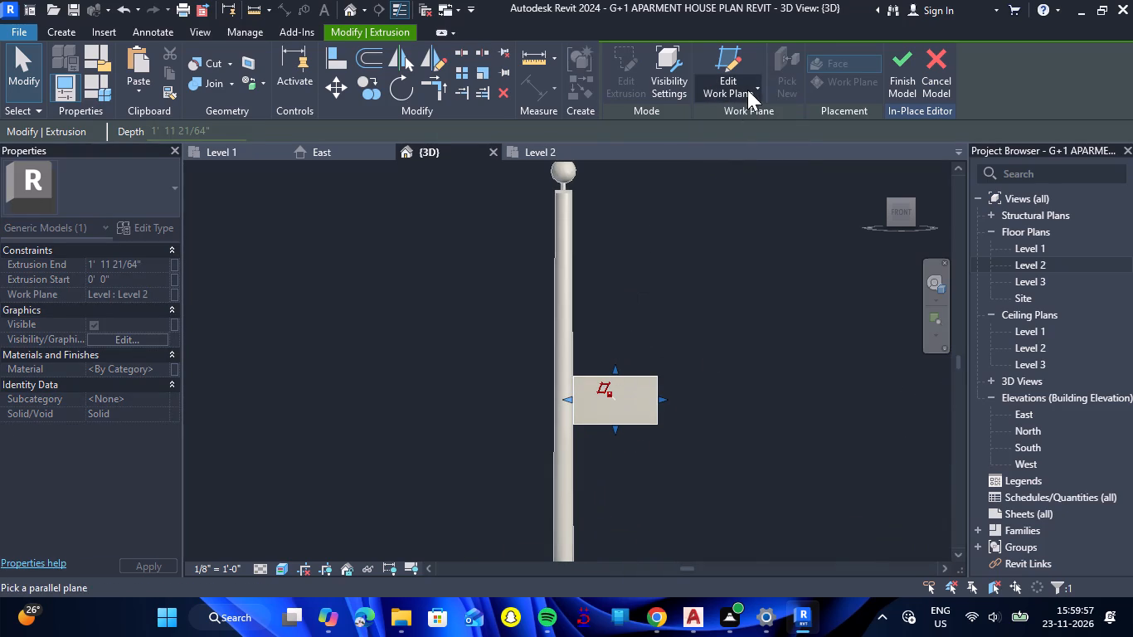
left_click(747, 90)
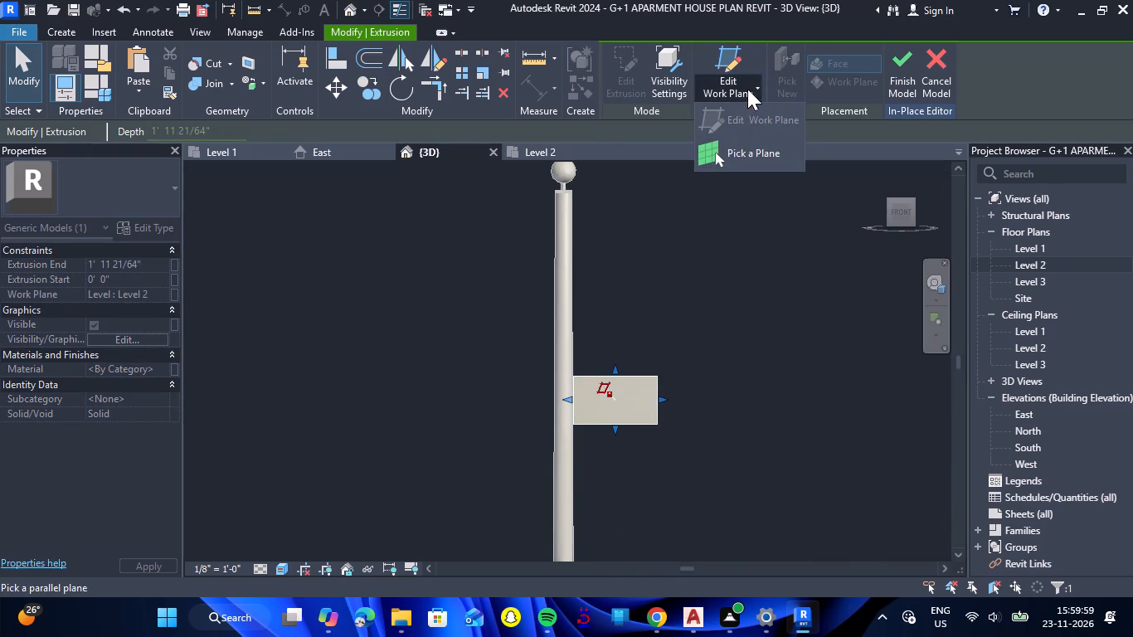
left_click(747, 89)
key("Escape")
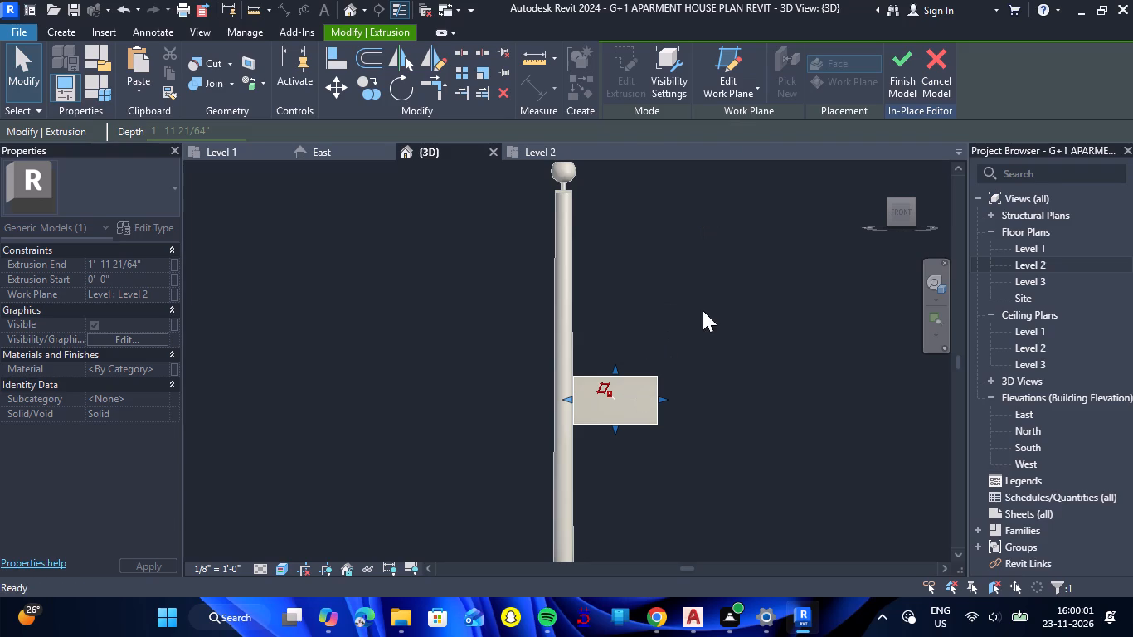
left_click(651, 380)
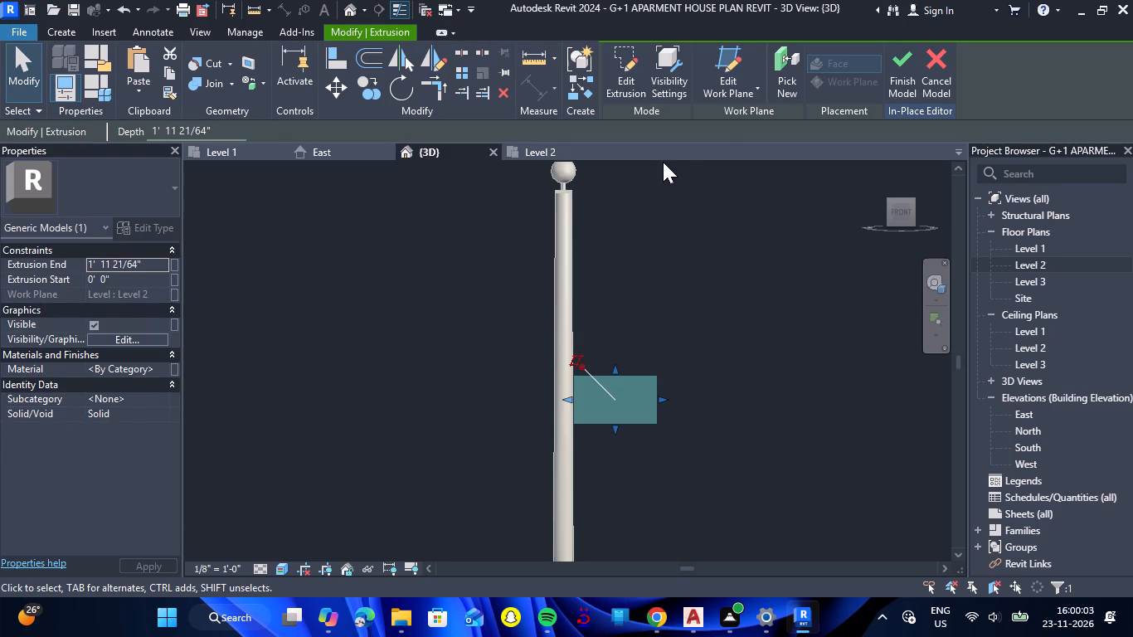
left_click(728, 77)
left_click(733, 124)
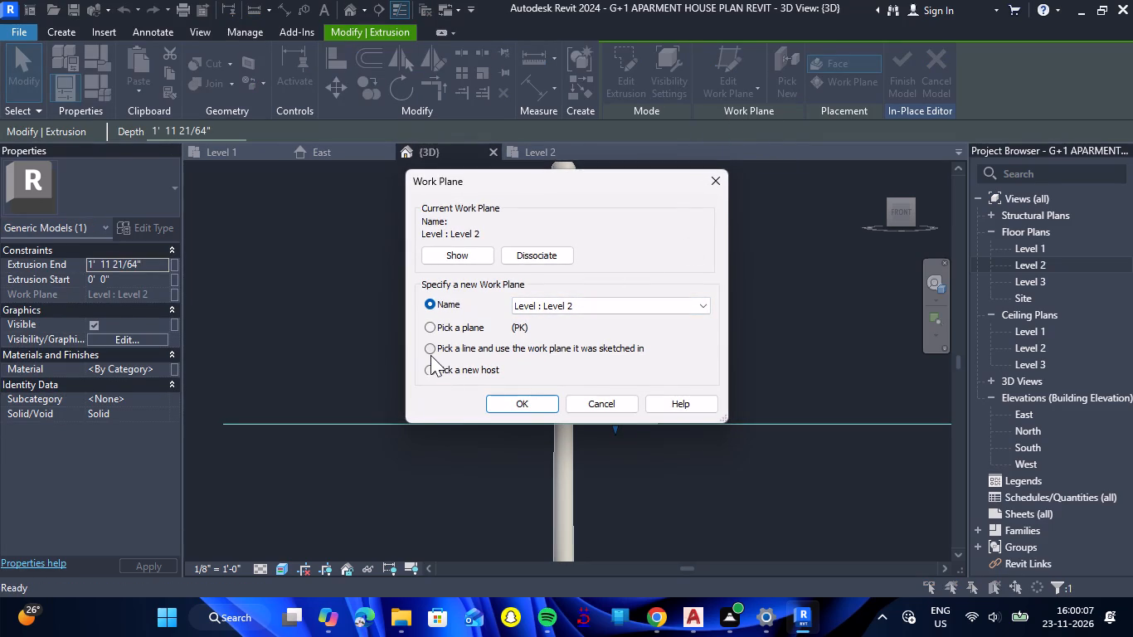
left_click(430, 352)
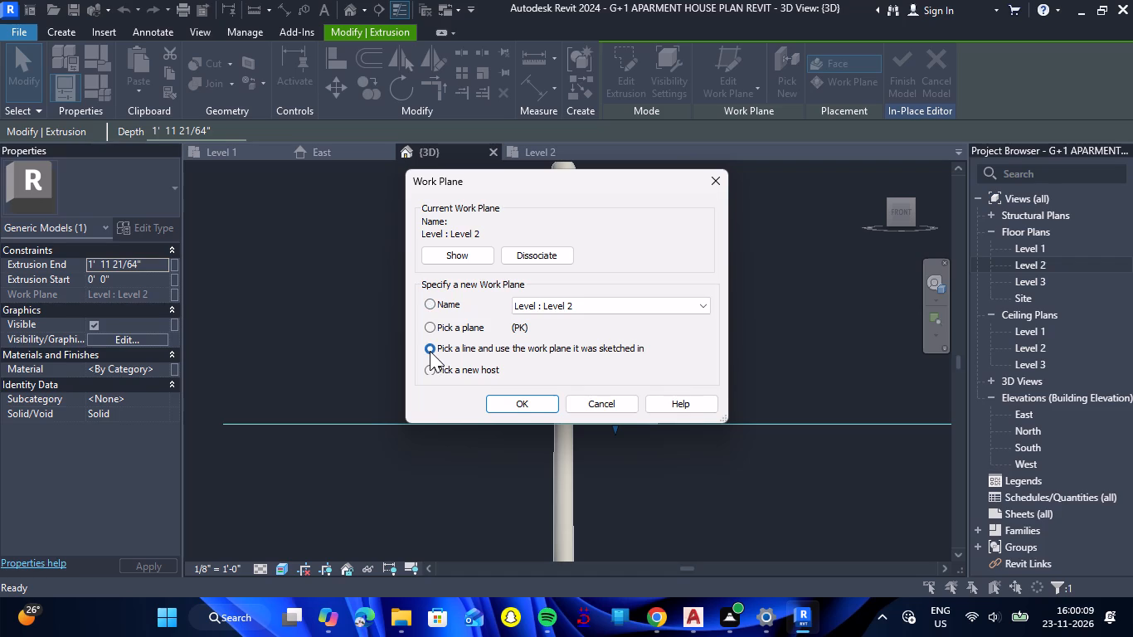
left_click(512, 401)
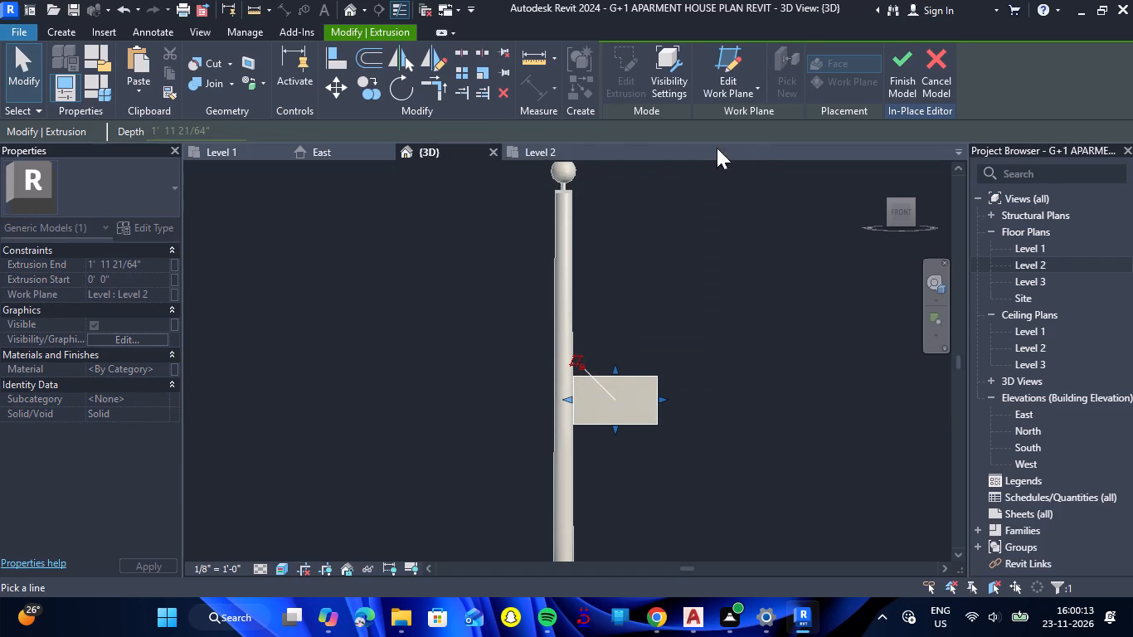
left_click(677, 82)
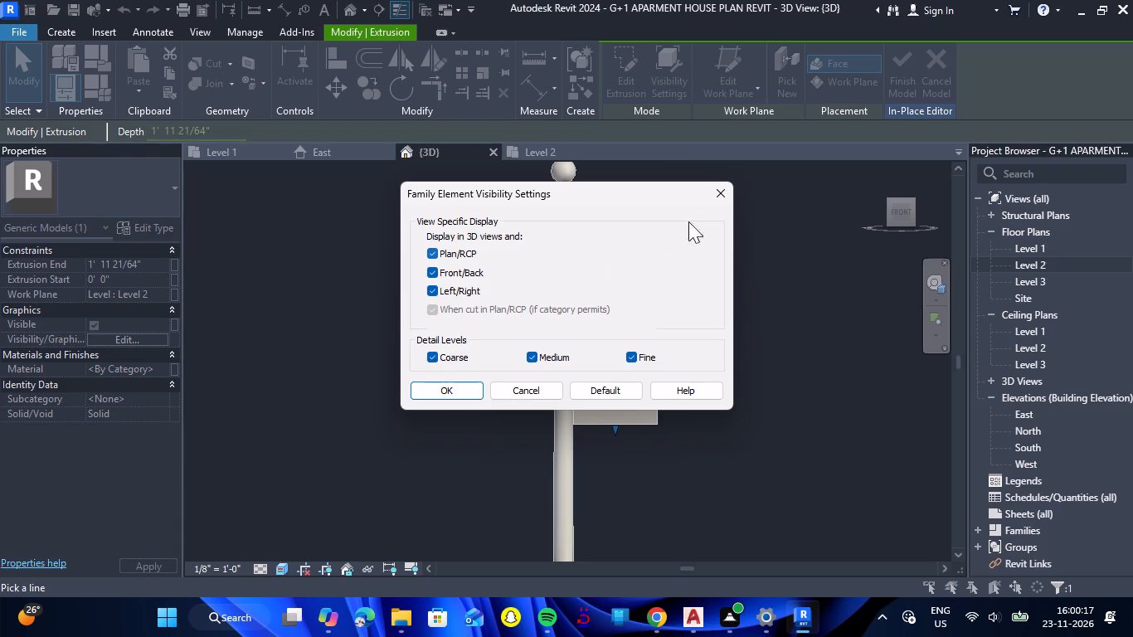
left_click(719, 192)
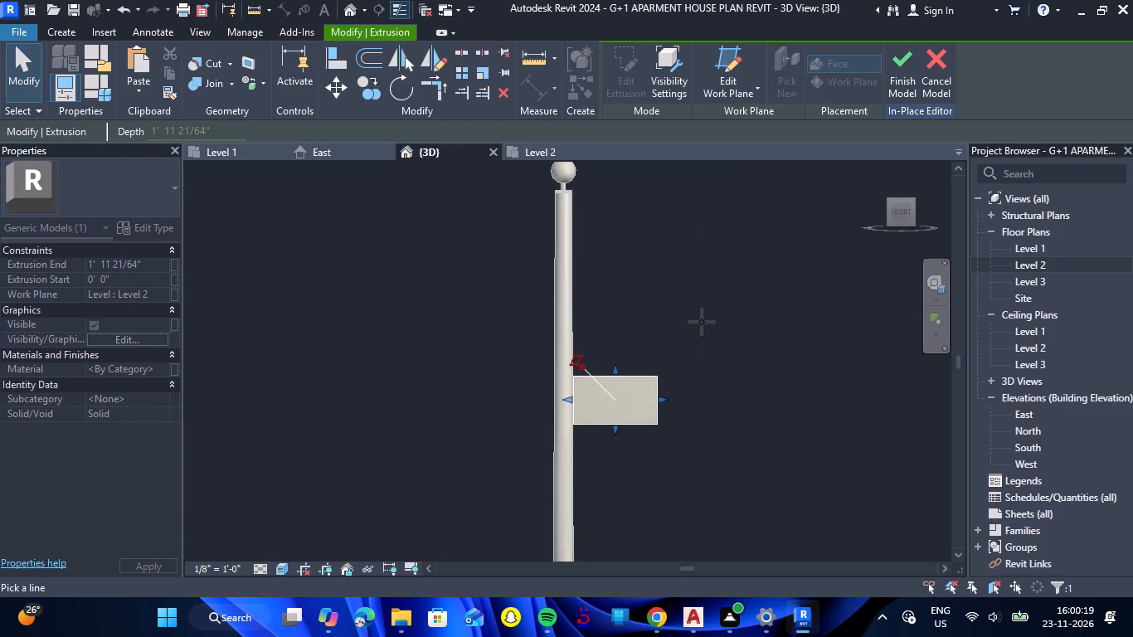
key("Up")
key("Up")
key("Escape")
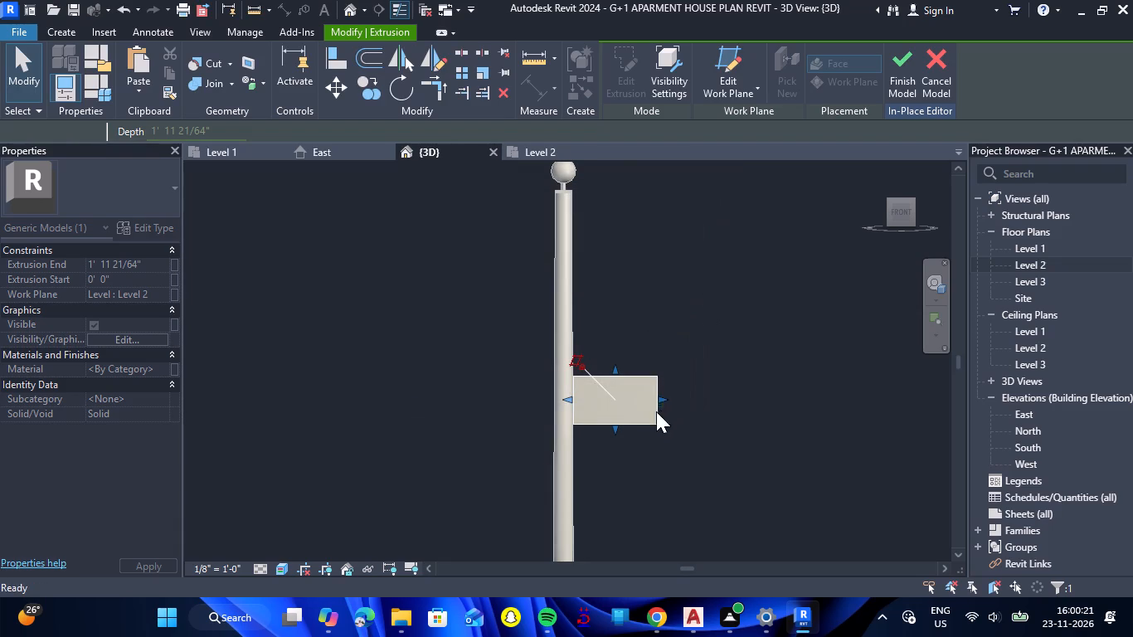
Edit the flag extrusion's sketch, set Extrusion Start to 10' 0", and finish the sketch edit.
double_click(649, 424)
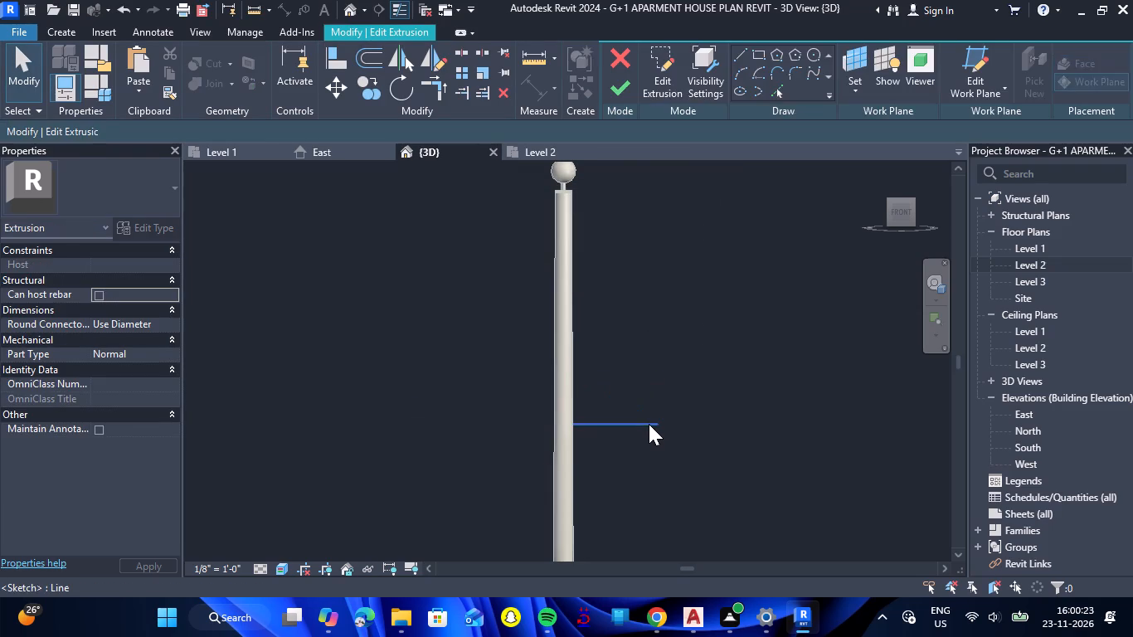
key("Up")
key("Up")
key("Up")
key("Up")
key("Up")
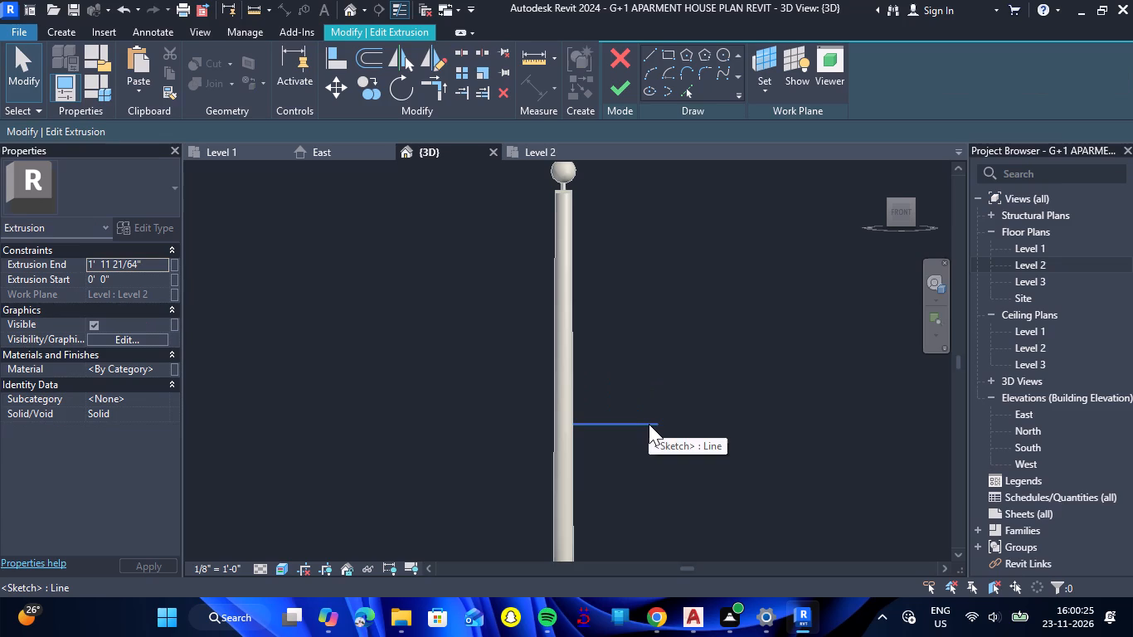
left_click(128, 280)
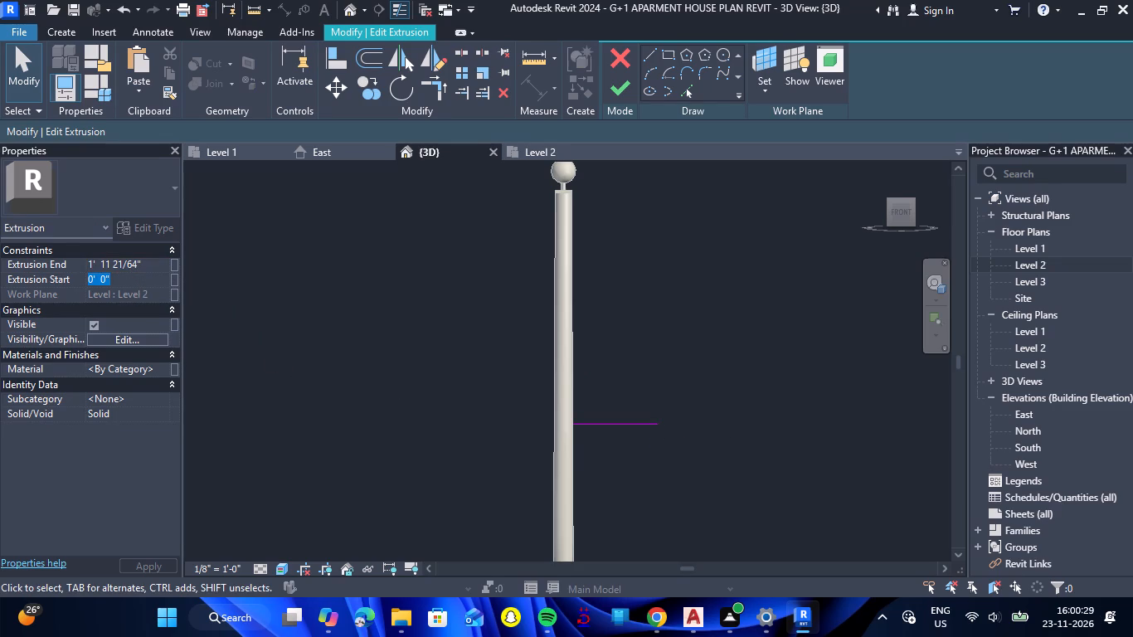
type("10'")
key("Return")
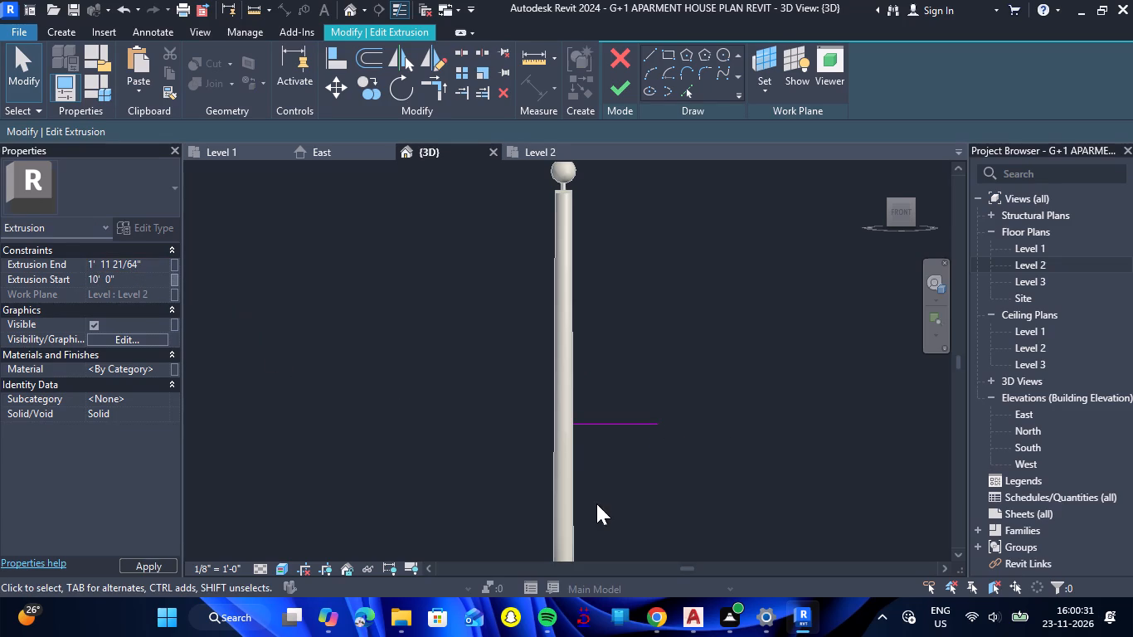
left_click(626, 95)
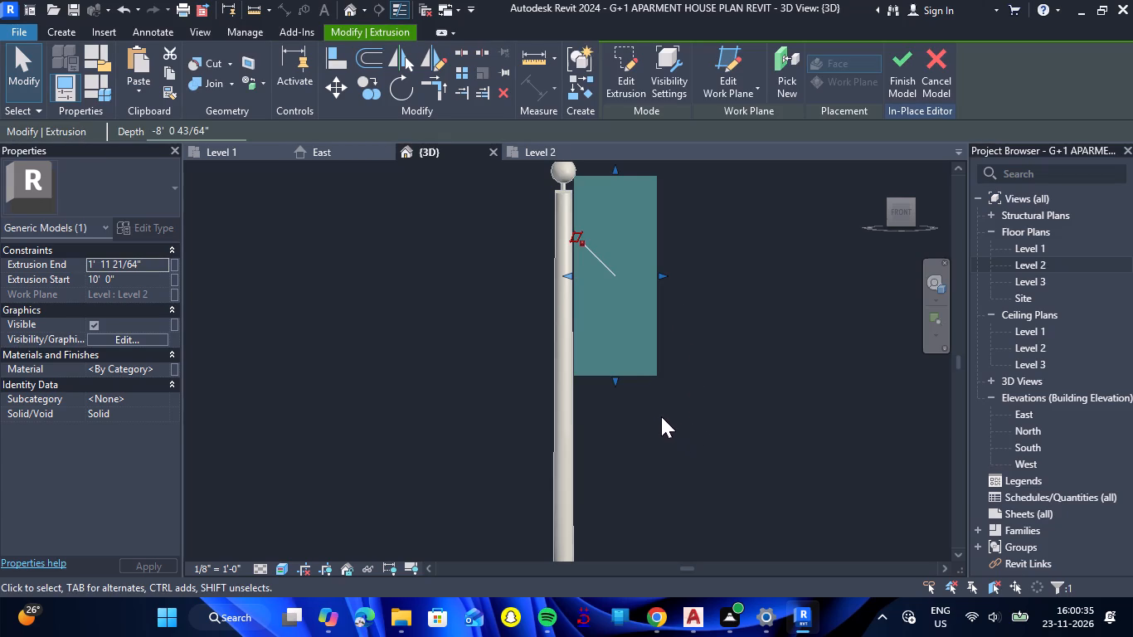
Raise the flag's bottom edge to an extrusion end of about 6' 10" and stretch its free end to about twice the width.
scroll(531, 333, "down", 1)
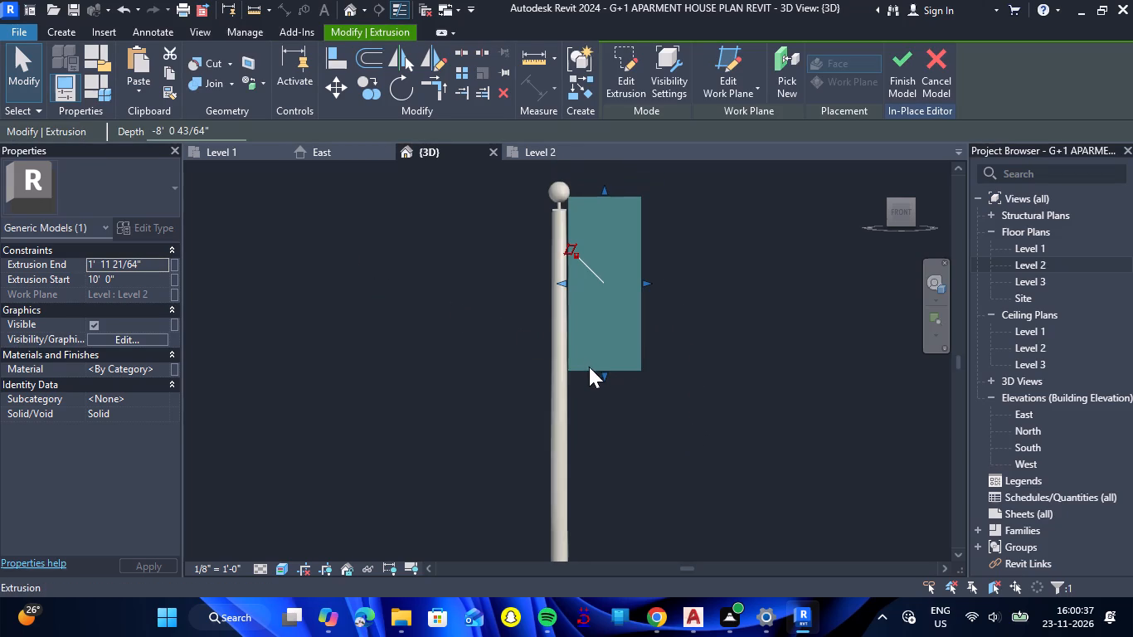
left_click_drag(602, 376, 602, 265)
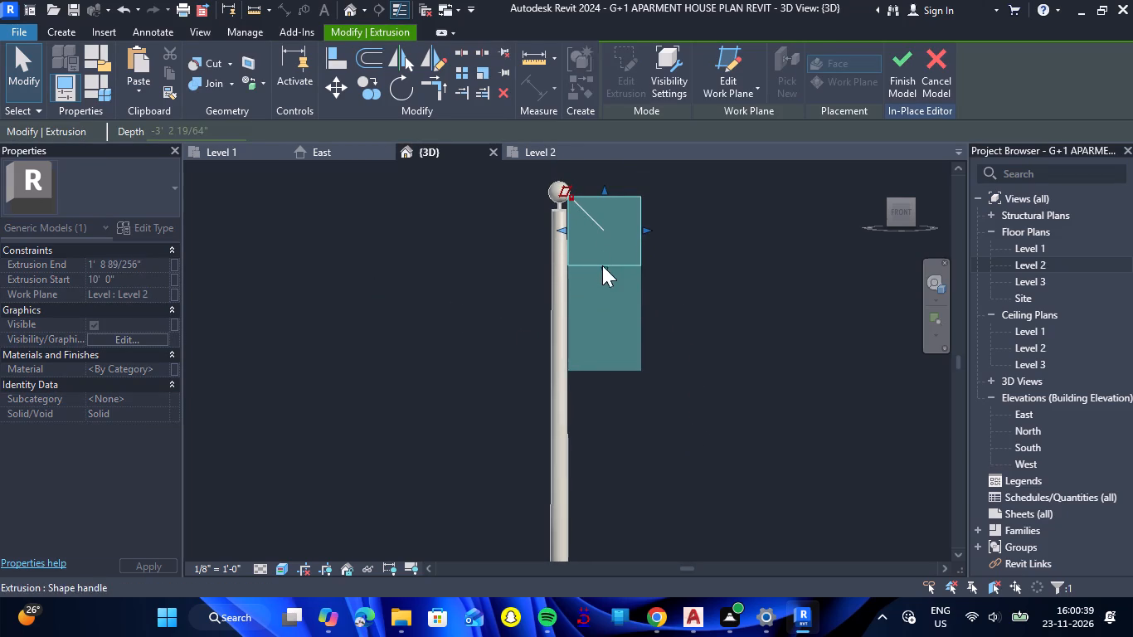
left_click_drag(646, 227, 768, 246)
left_click_drag(779, 229, 739, 233)
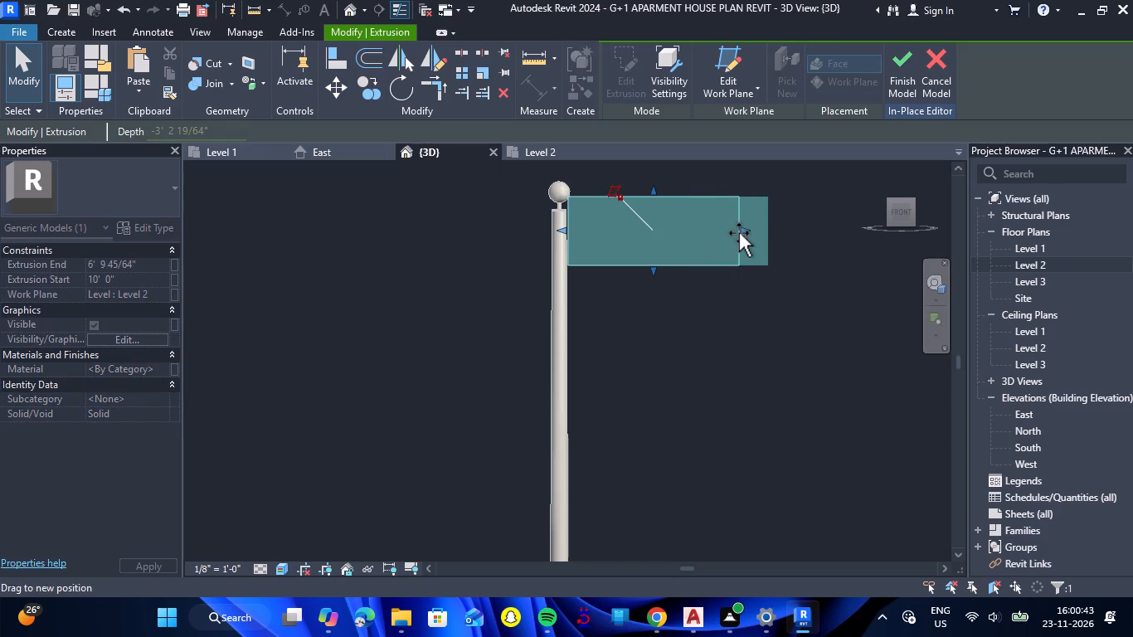
left_click_drag(739, 233, 713, 235)
Lower the flag's bottom edge to an extrusion end of about 4' 6" and its top edge to an extrusion start of about 8' 10".
left_click_drag(638, 266, 639, 311)
key("Down")
key("Down")
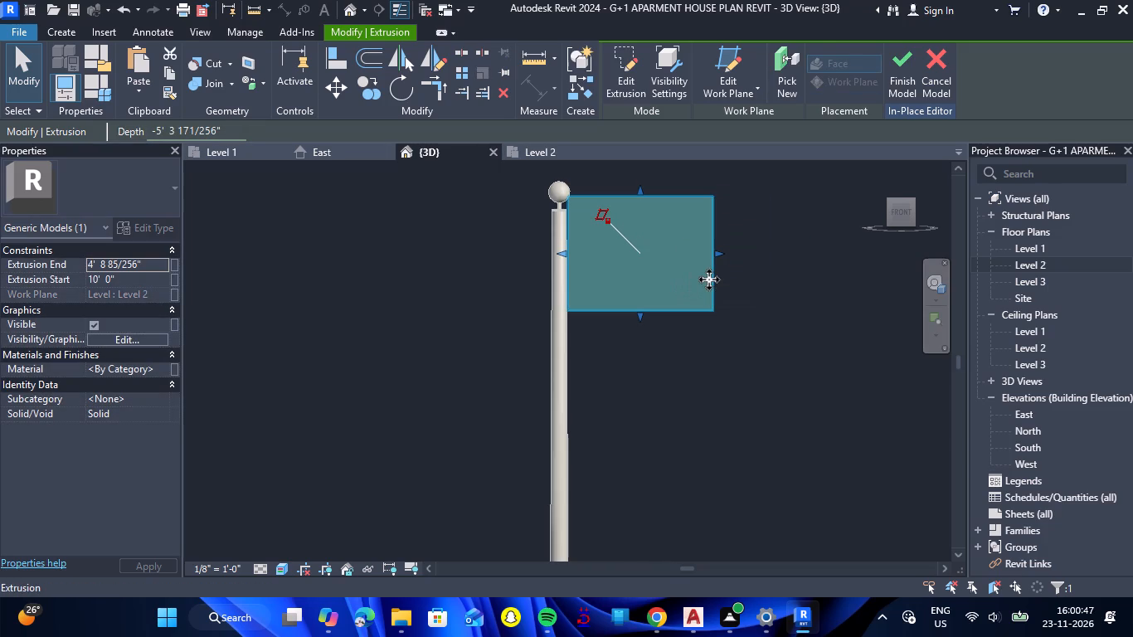
key("Down")
left_click(142, 277)
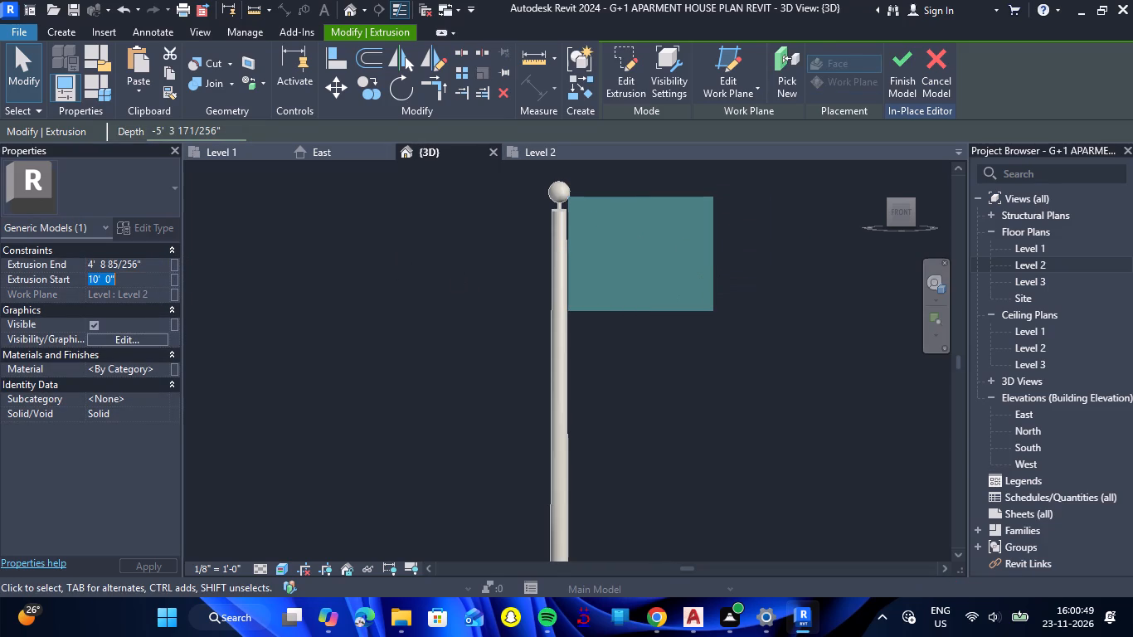
key("Escape")
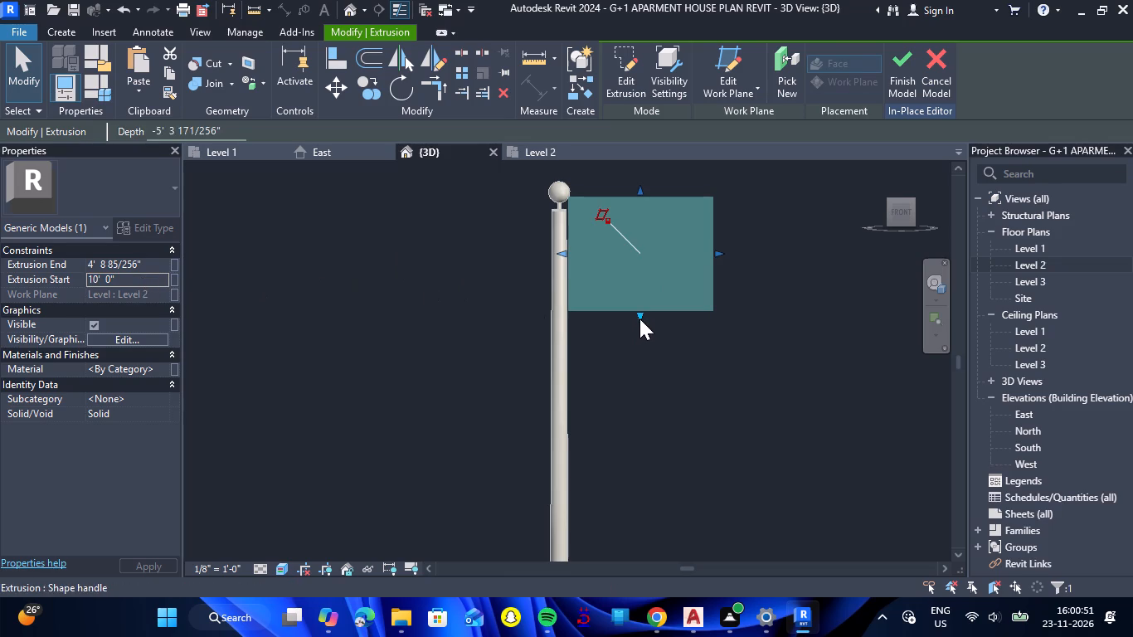
left_click_drag(639, 318, 639, 362)
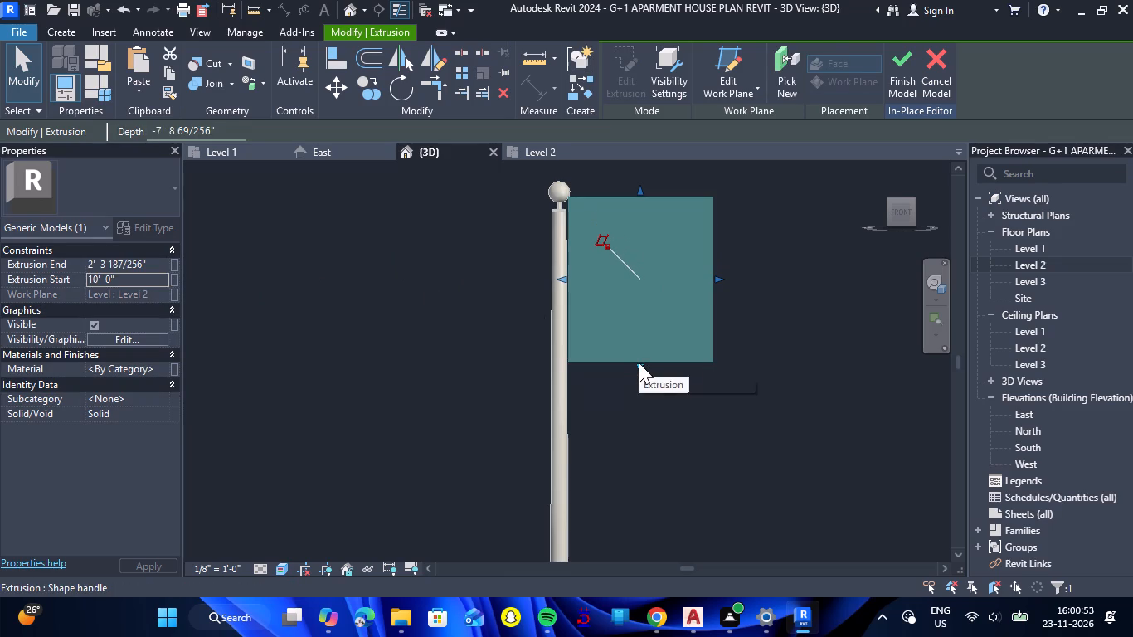
left_click_drag(644, 373, 644, 314)
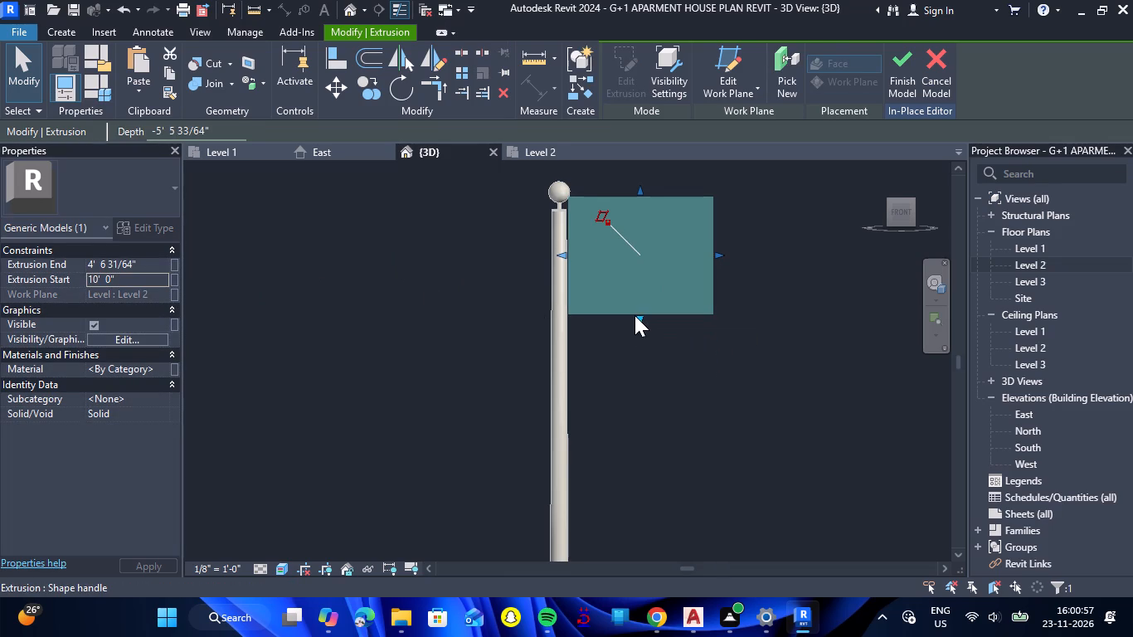
left_click_drag(644, 190, 639, 222)
key("Escape")
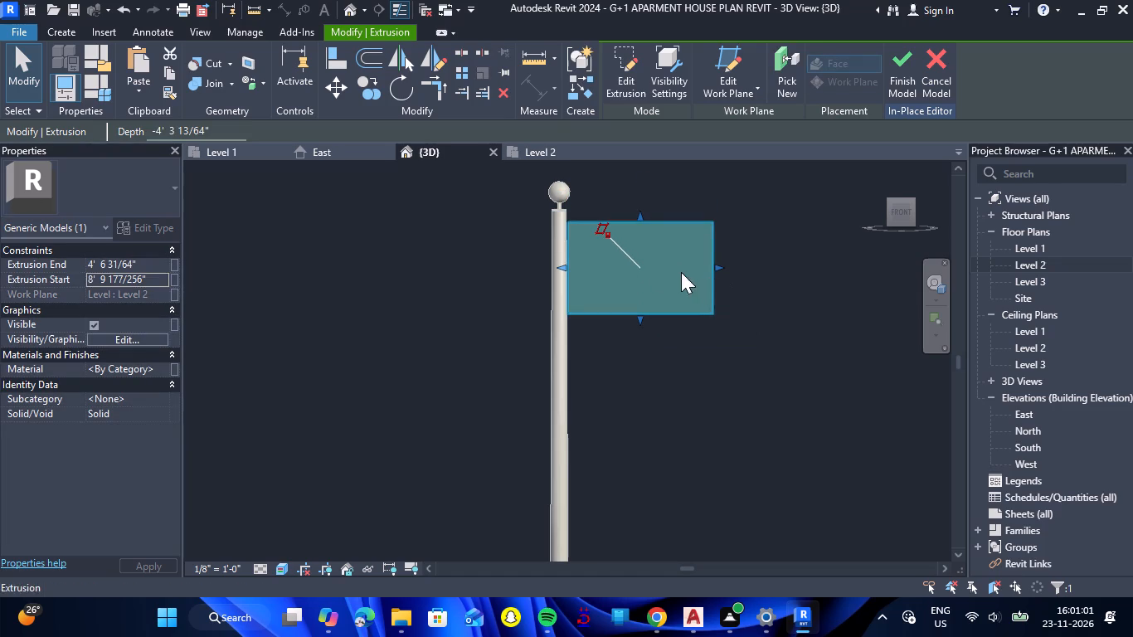
scroll(638, 250, "up", 6)
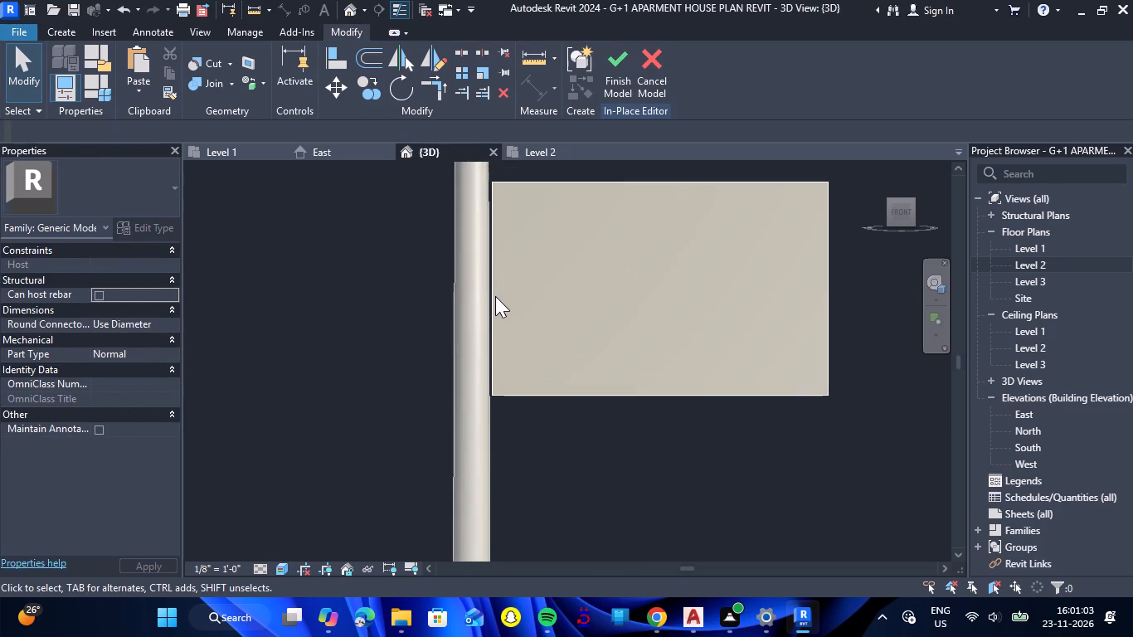
Stretch the flag extrusion's pole-side edge until it overlaps the flag pole, and finish the in-place model.
left_click(495, 296)
left_click_drag(487, 288, 462, 289)
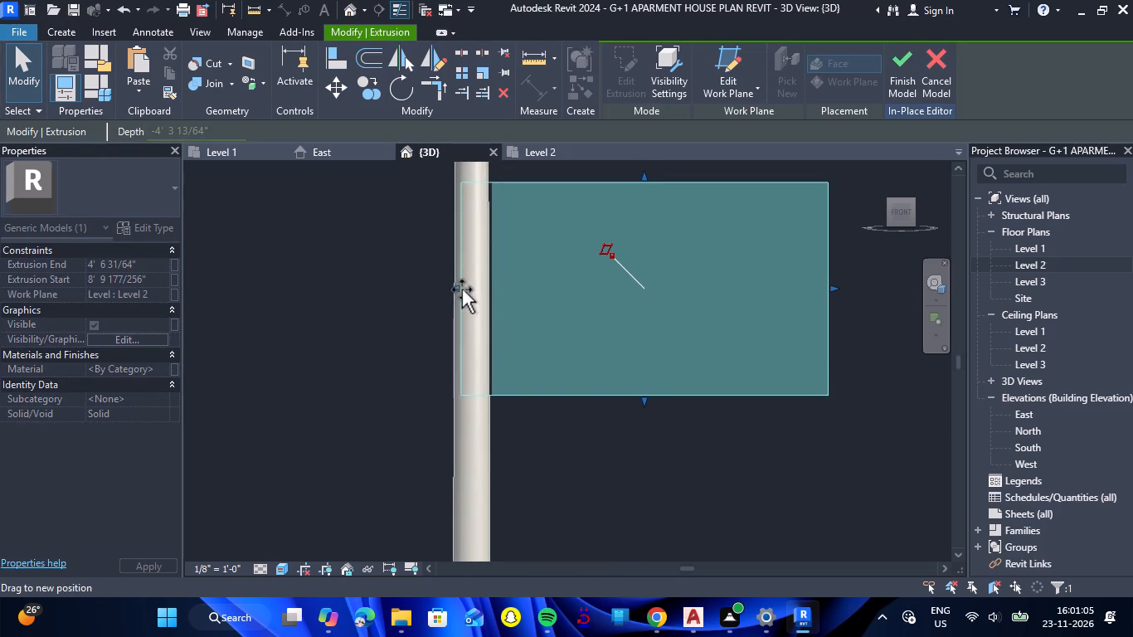
left_click_drag(462, 289, 460, 290)
left_click(543, 439)
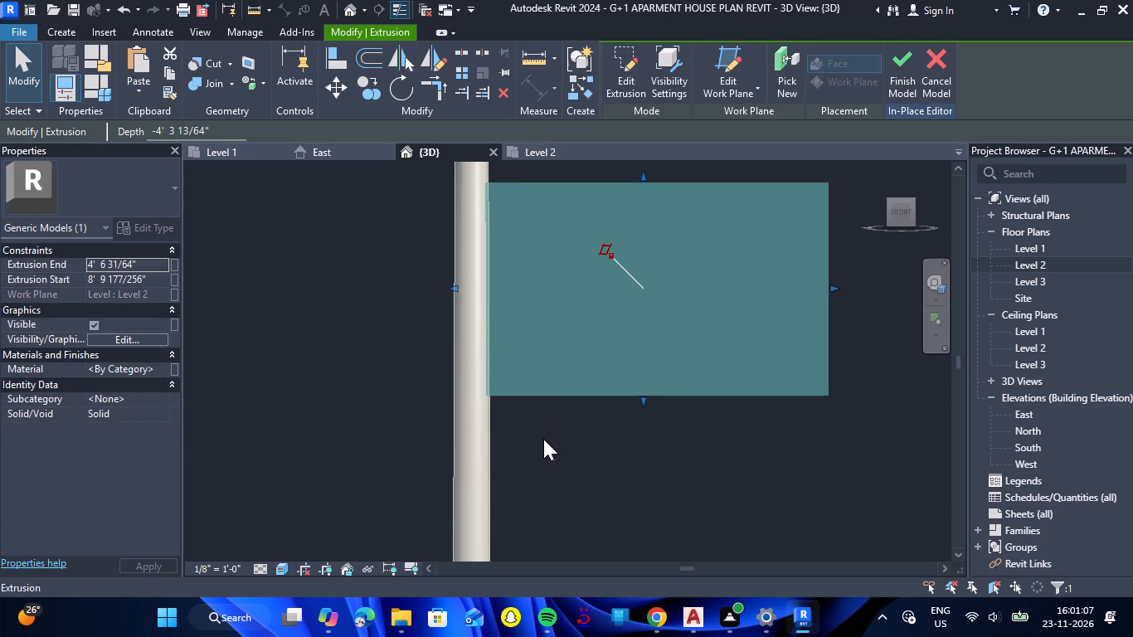
key("Escape")
scroll(538, 410, "down", 5)
scroll(657, 294, "up", 2)
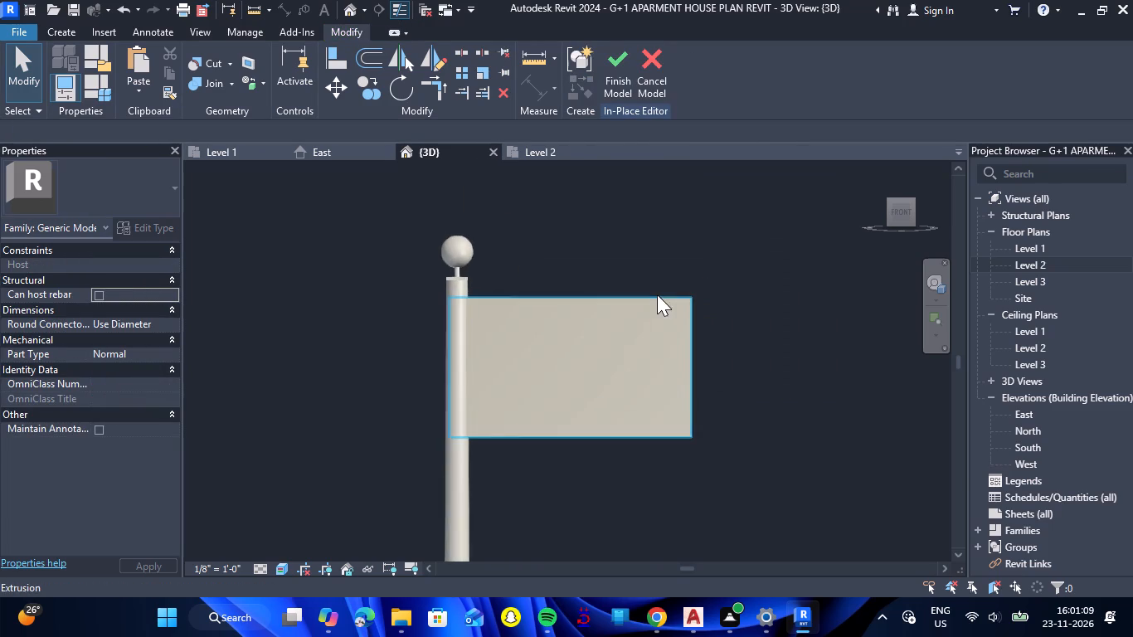
left_click(596, 69)
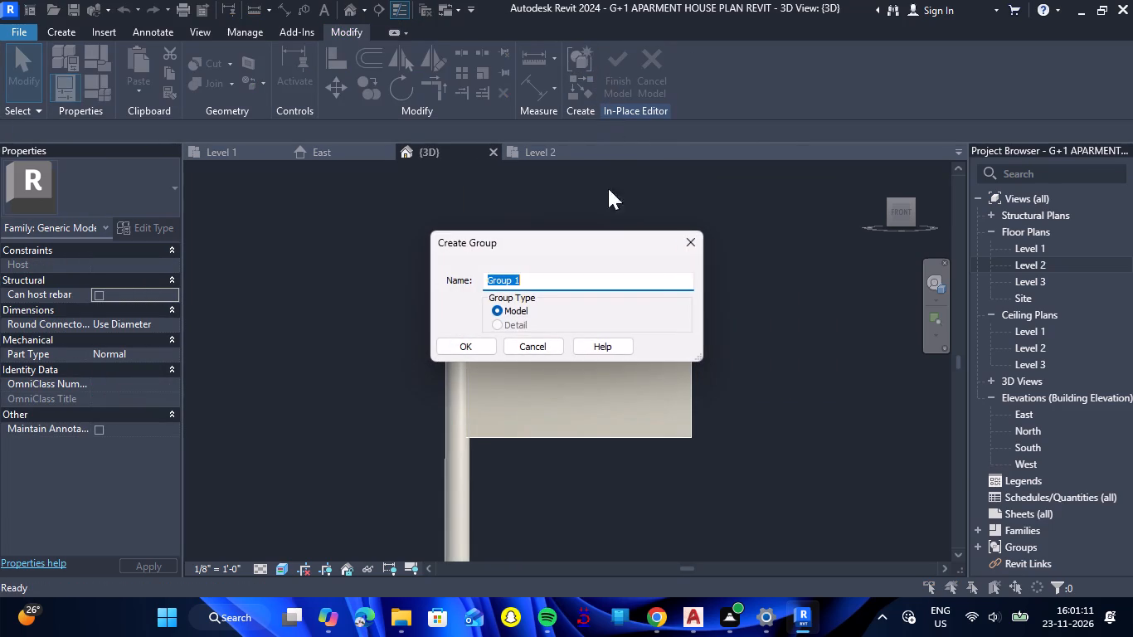
left_click(691, 236)
left_click(620, 73)
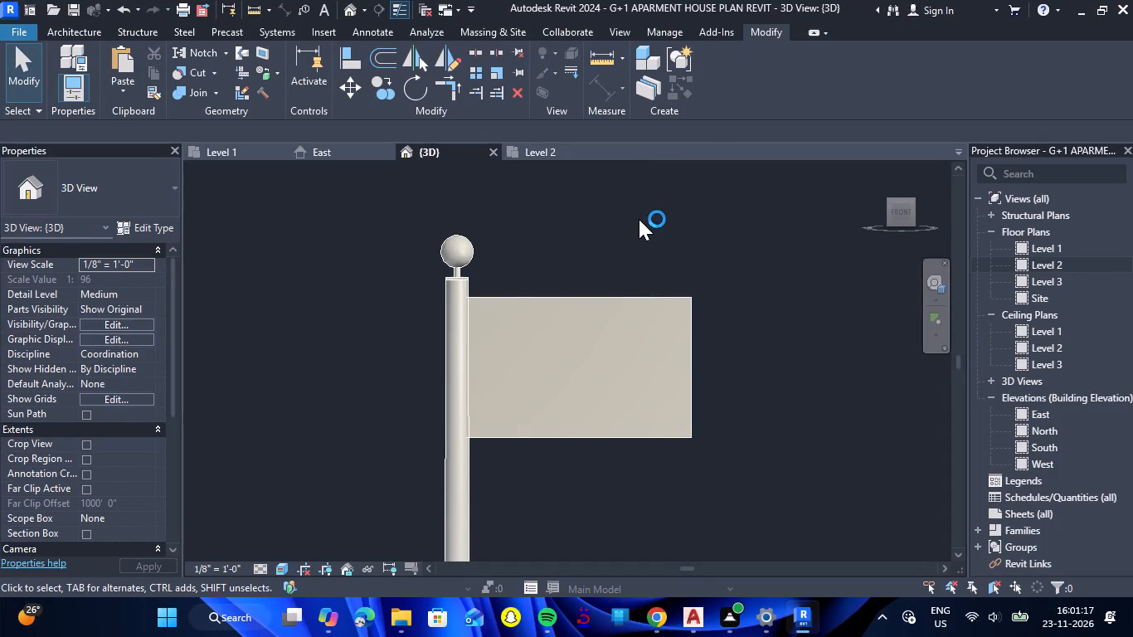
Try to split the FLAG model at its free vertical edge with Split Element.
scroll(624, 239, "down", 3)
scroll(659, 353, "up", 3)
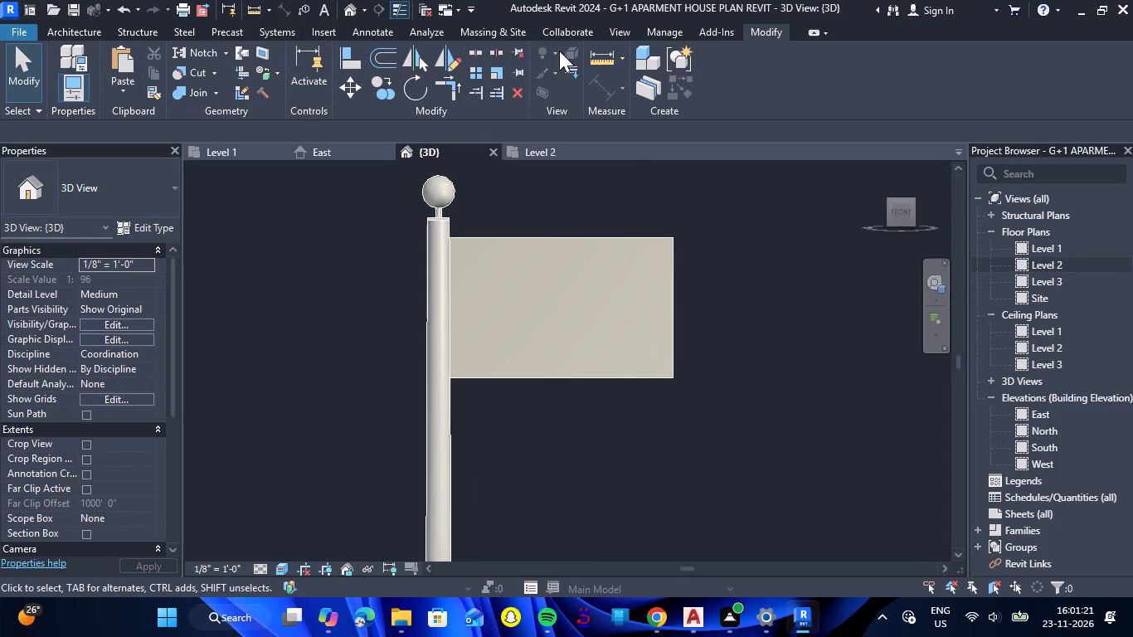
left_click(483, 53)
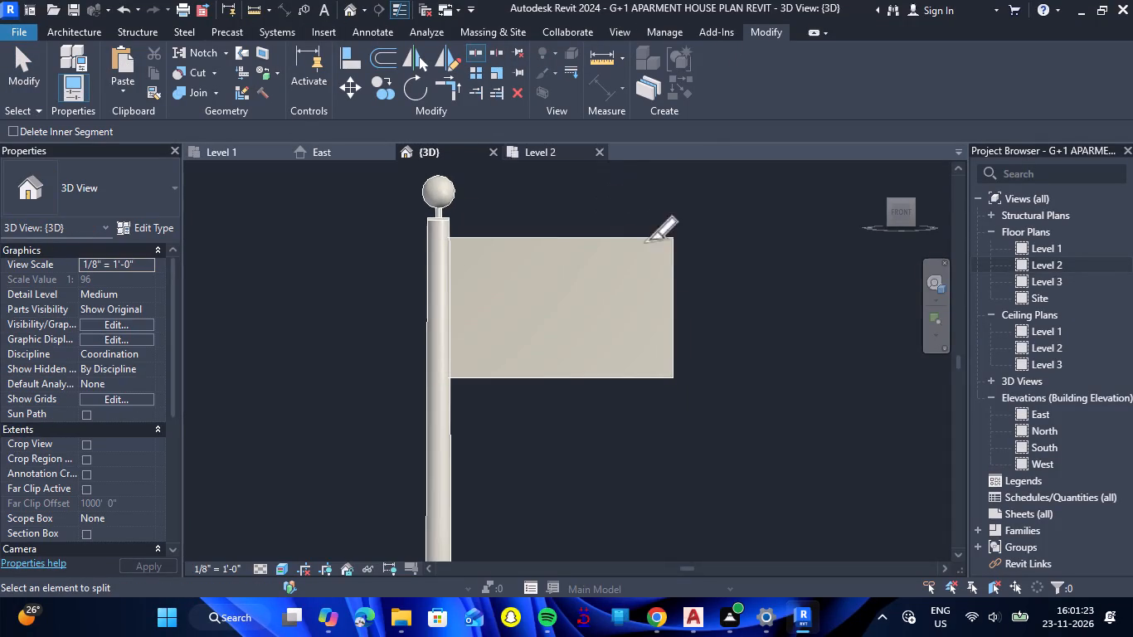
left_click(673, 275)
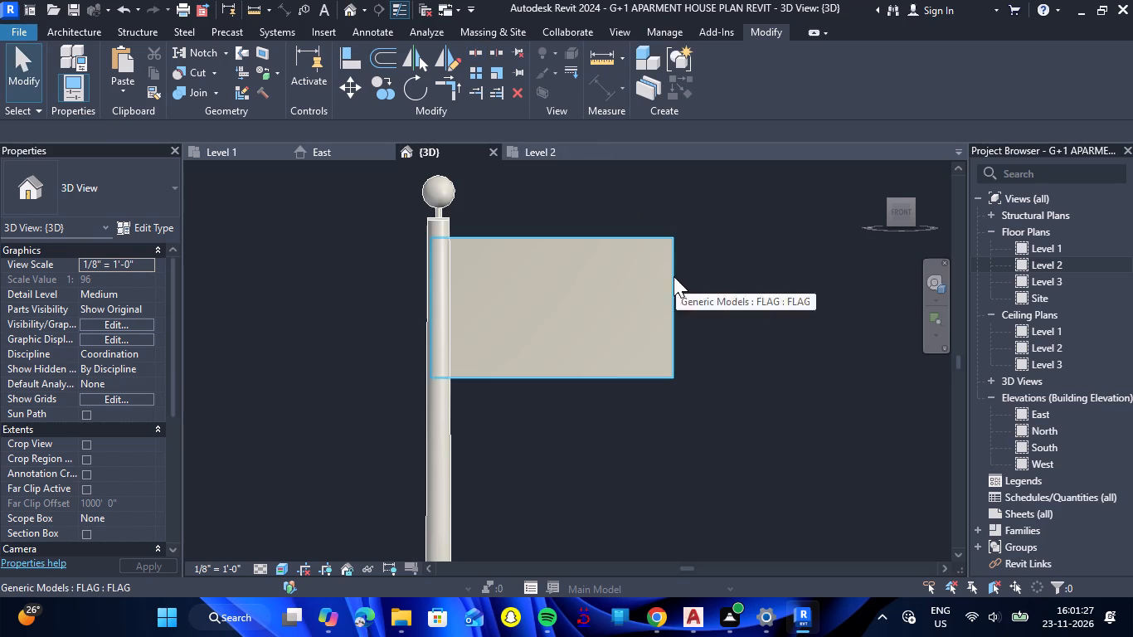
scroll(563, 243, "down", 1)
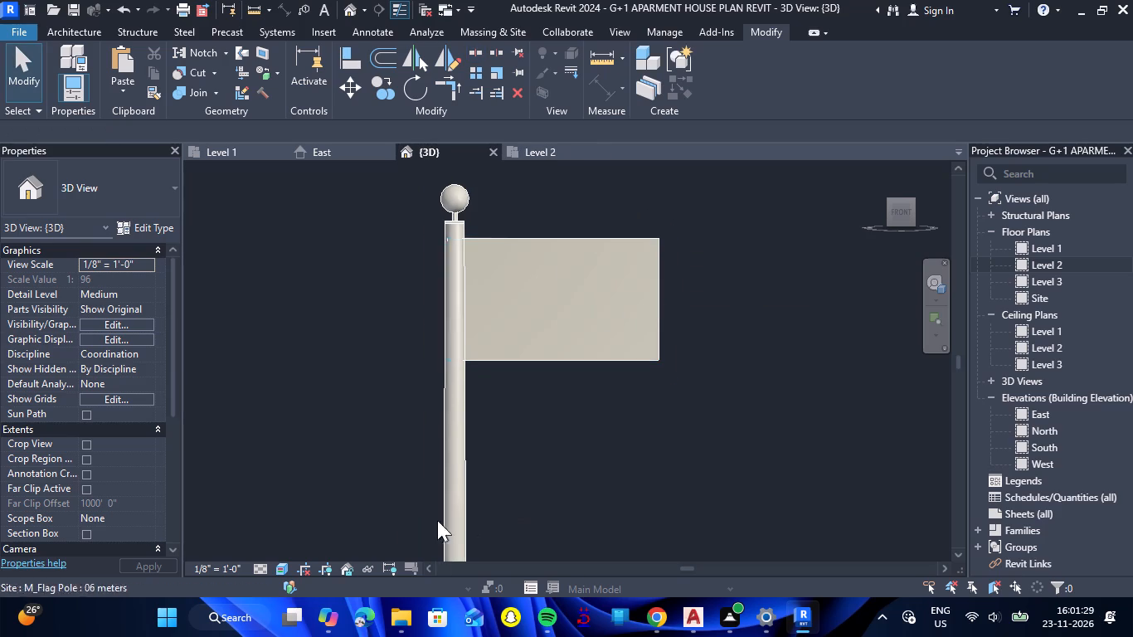
Switch to Chrome, search for india flag png in a new tab, and open the Wikimedia Commons flag image preview.
left_click(667, 613)
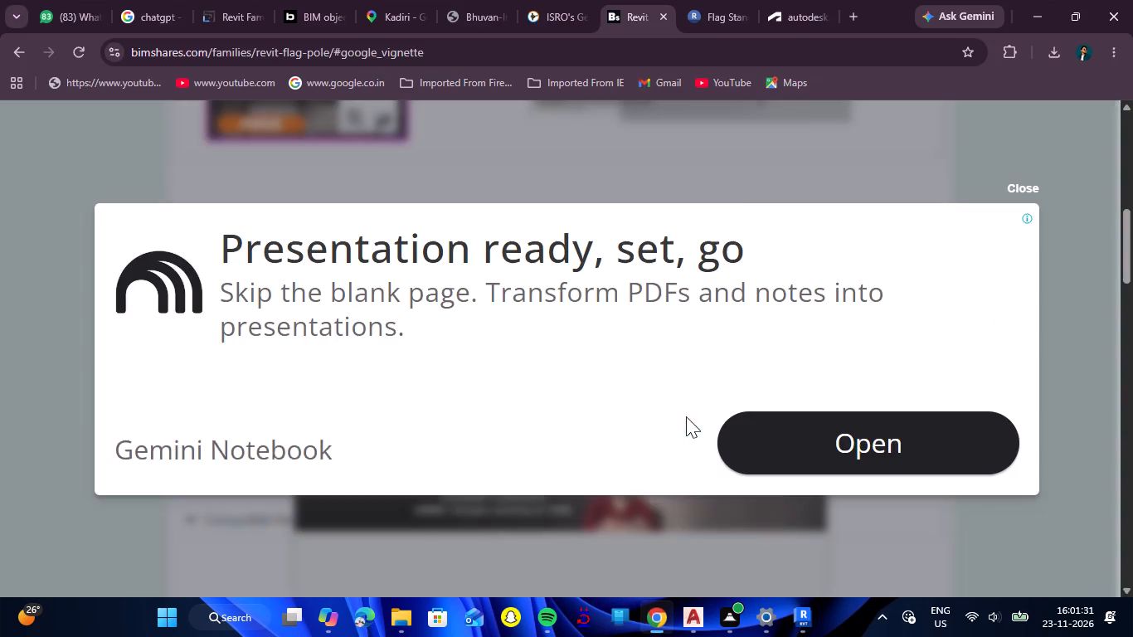
left_click(864, 14)
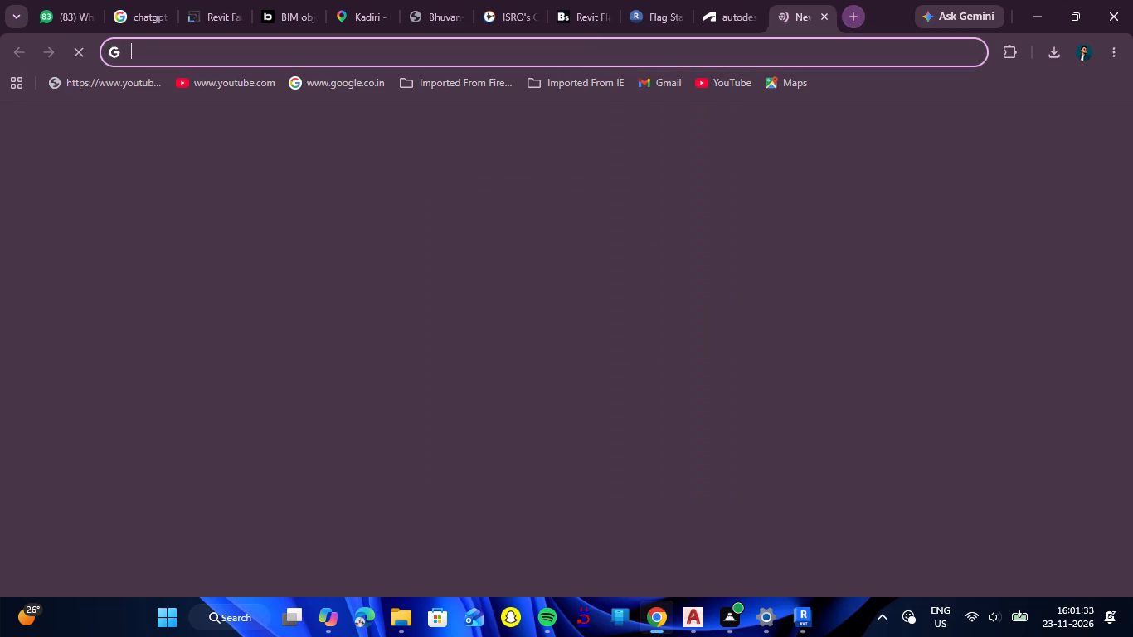
left_click(856, 54)
type("INDIA FLAG")
key("space")
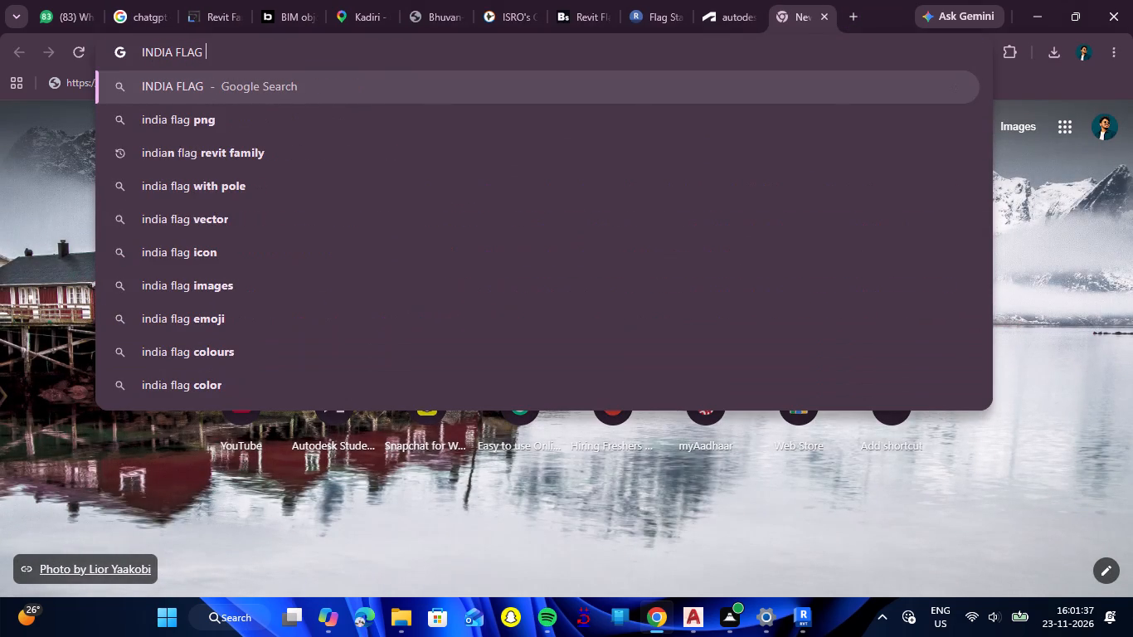
left_click(613, 120)
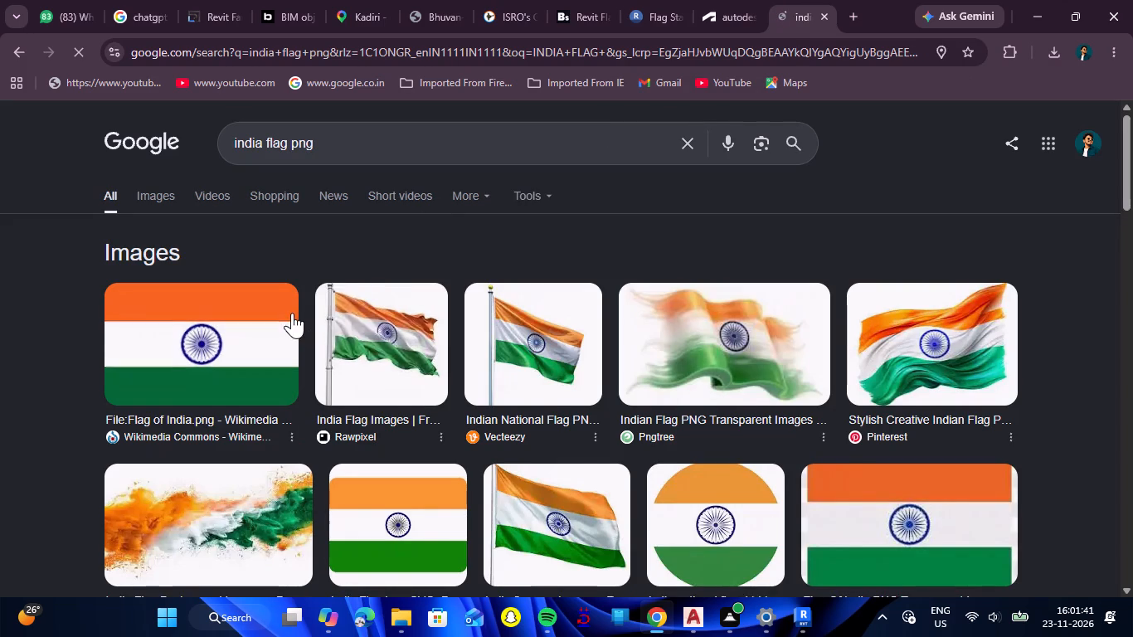
scroll(292, 313, "down", 2)
scroll(280, 307, "up", 1)
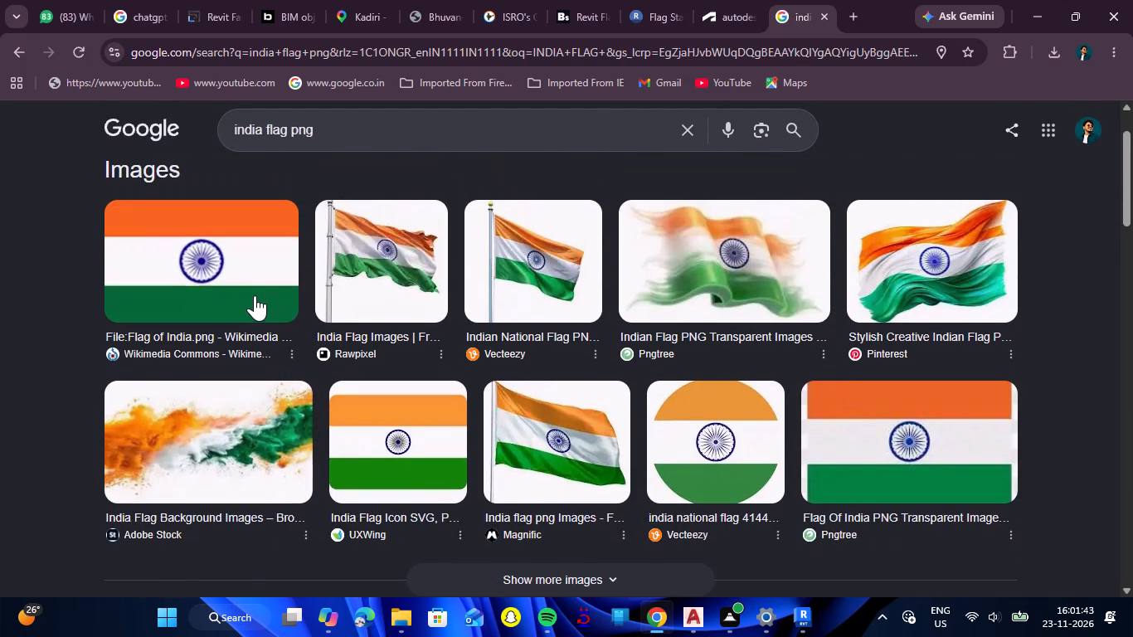
left_click(246, 286)
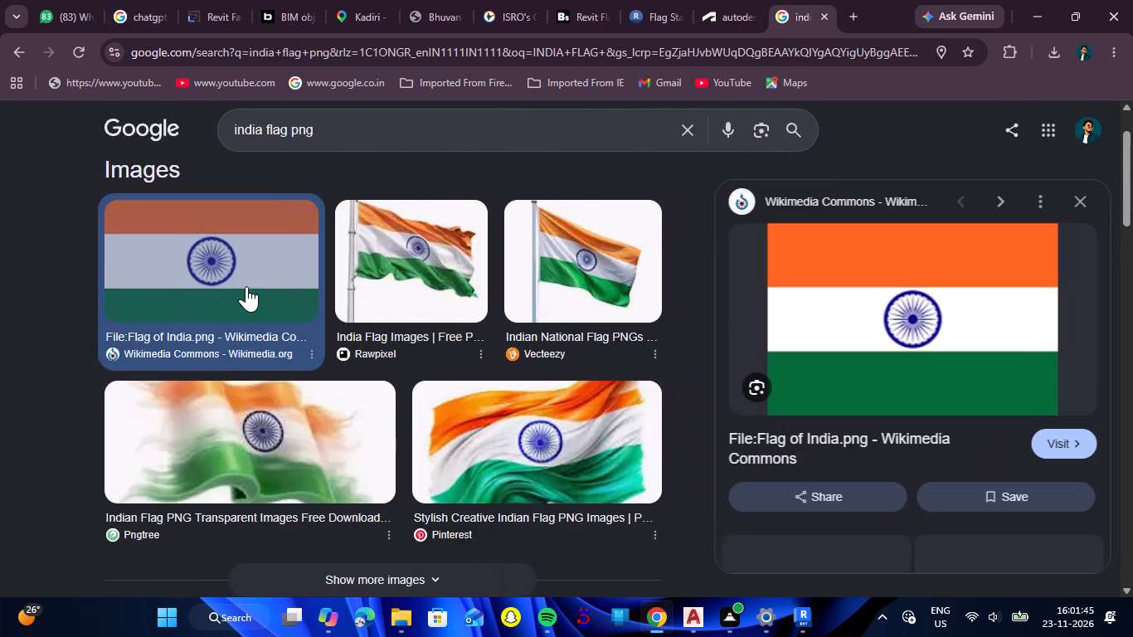
Save the previewed flag picture as a PNG image named INDIA FLAG in the desktop's Revit 2024 folder.
right_click(867, 307)
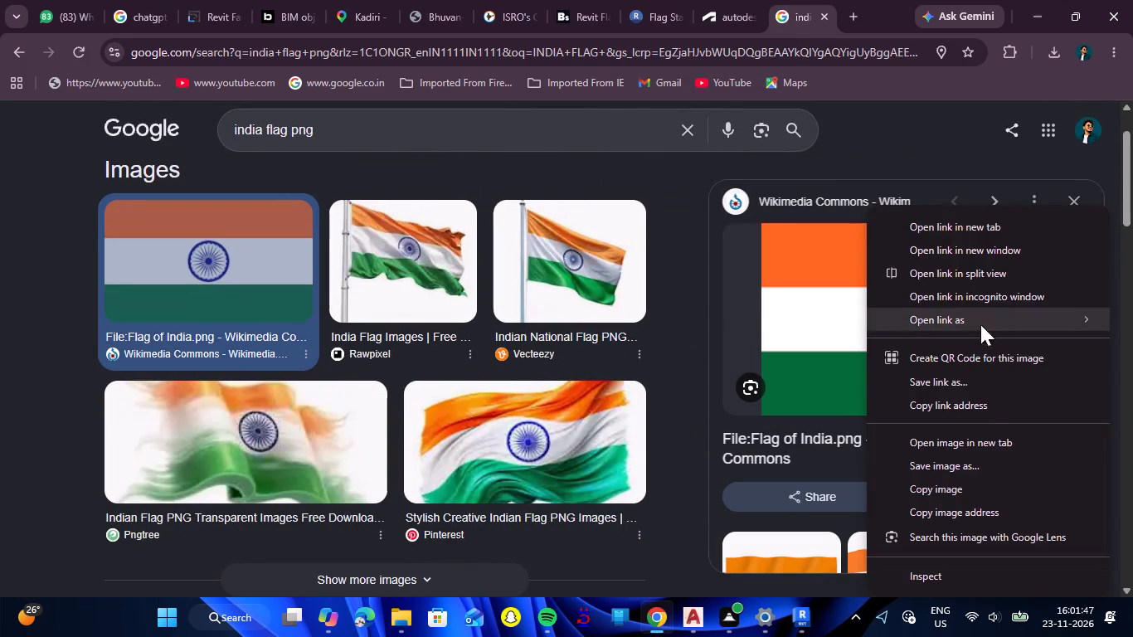
left_click(970, 474)
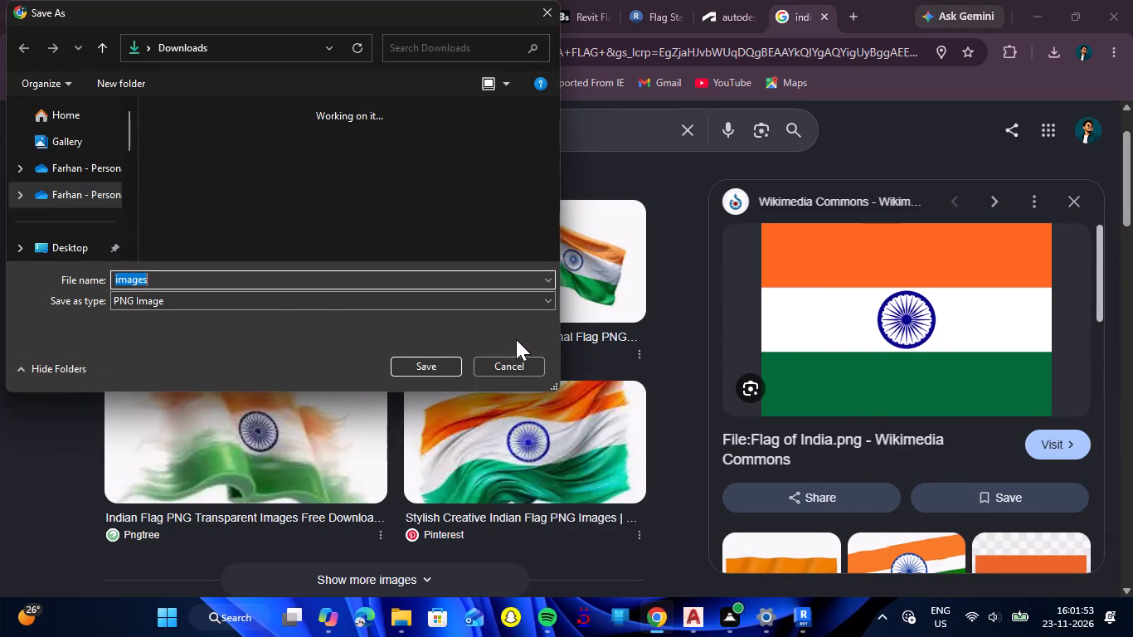
left_click(63, 152)
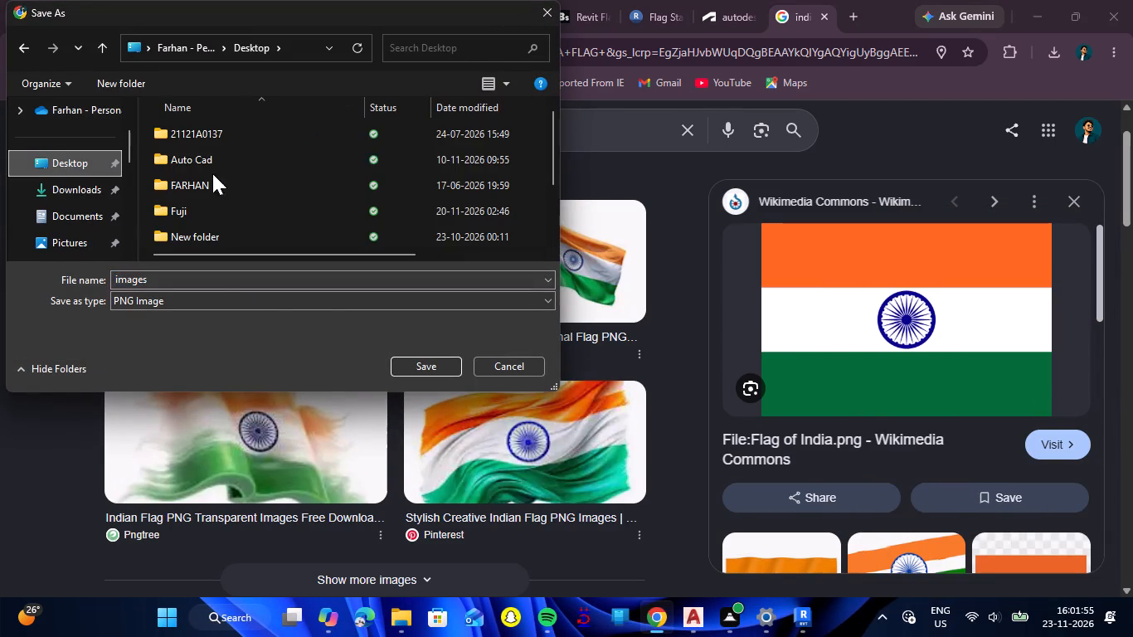
scroll(223, 170, "down", 12)
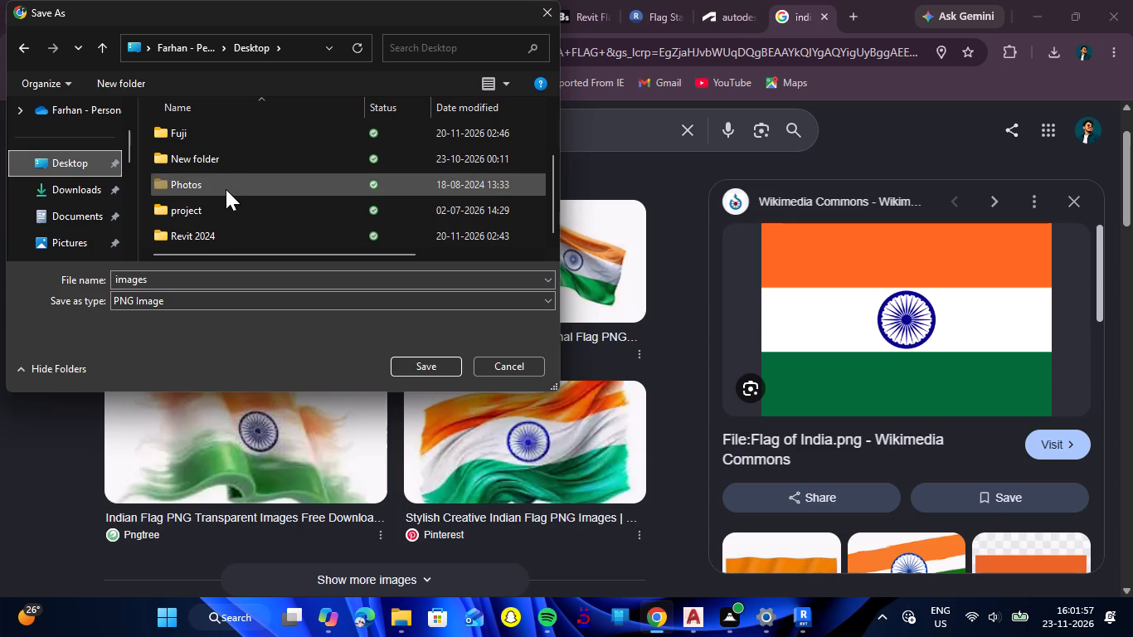
double_click(225, 229)
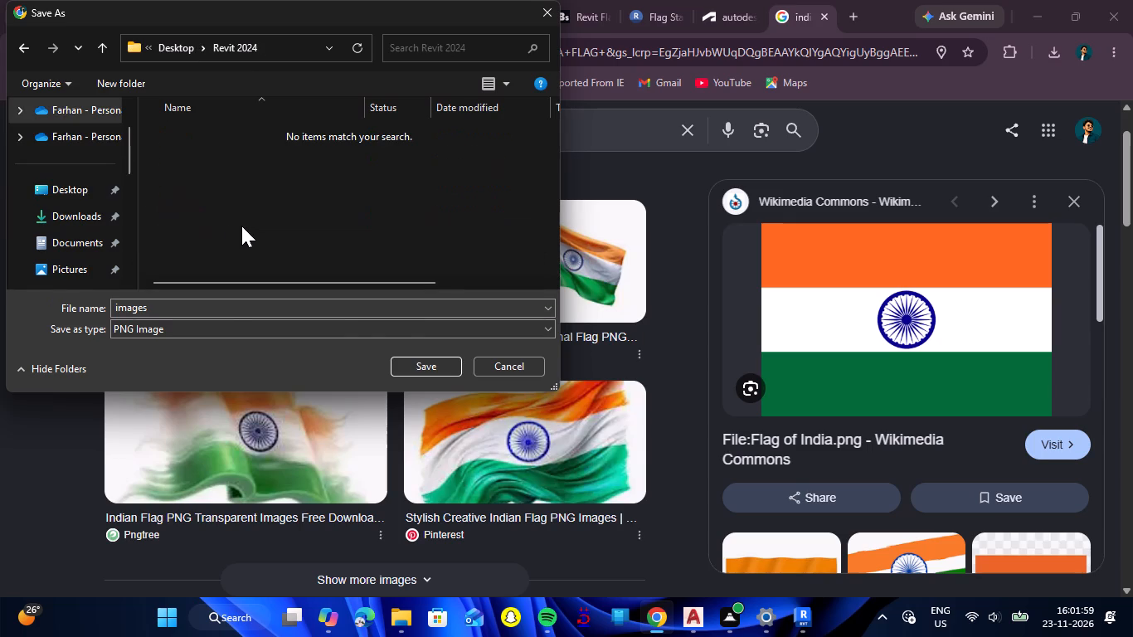
left_click(363, 298)
left_click(360, 307)
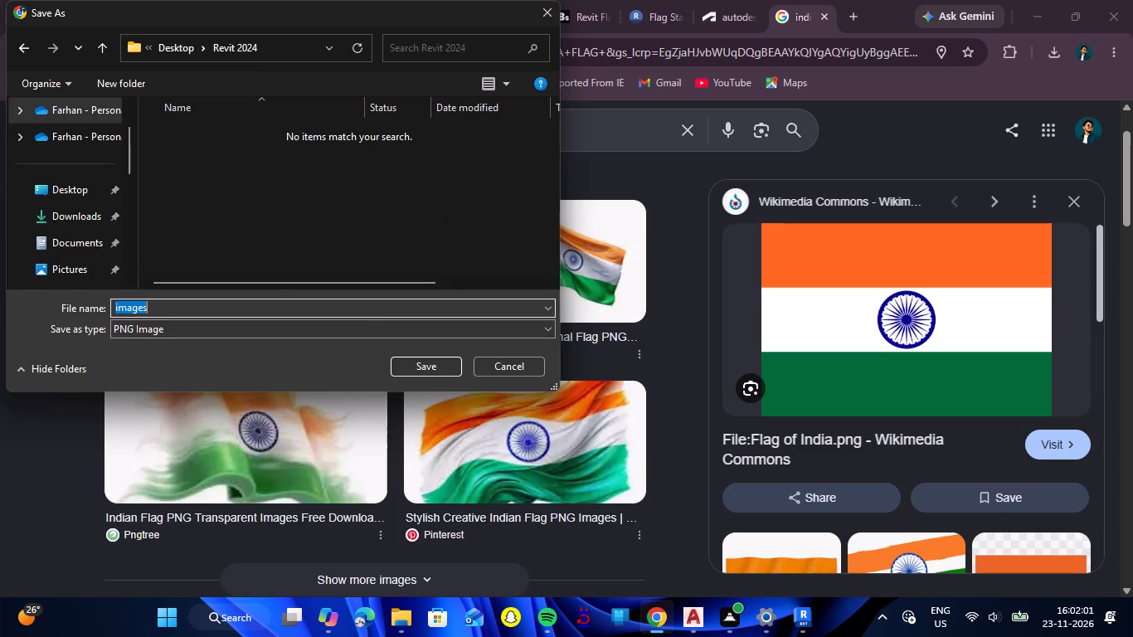
key("f")
key("BackSpace")
type("INDIA FLAG")
key("Return")
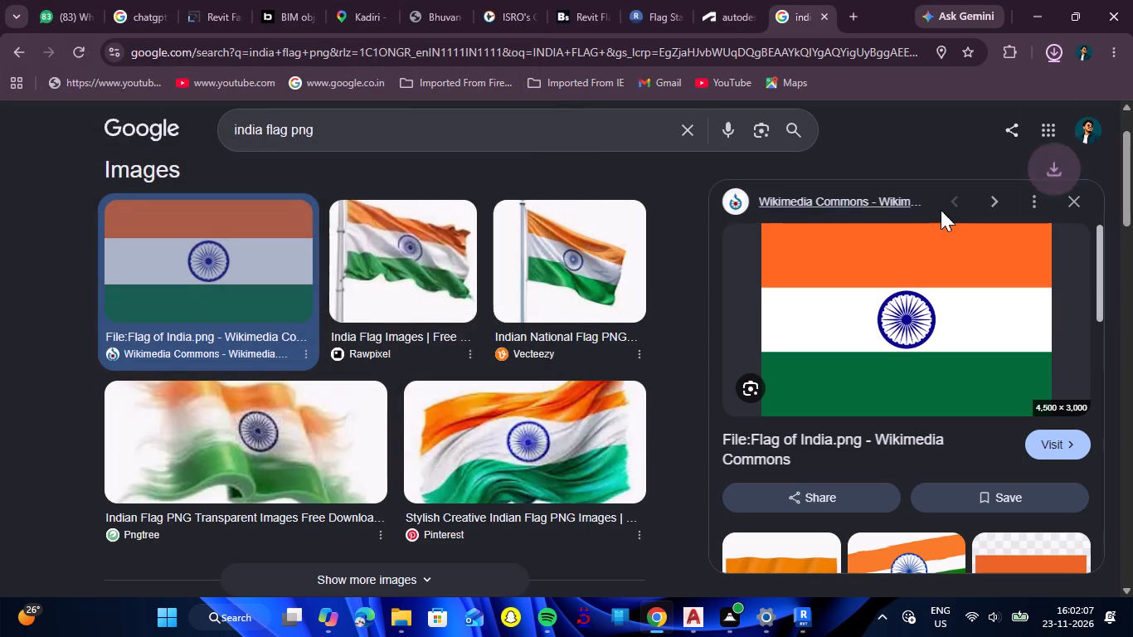
Switch back to Revit and open the project's Materials browser.
left_click(1039, 18)
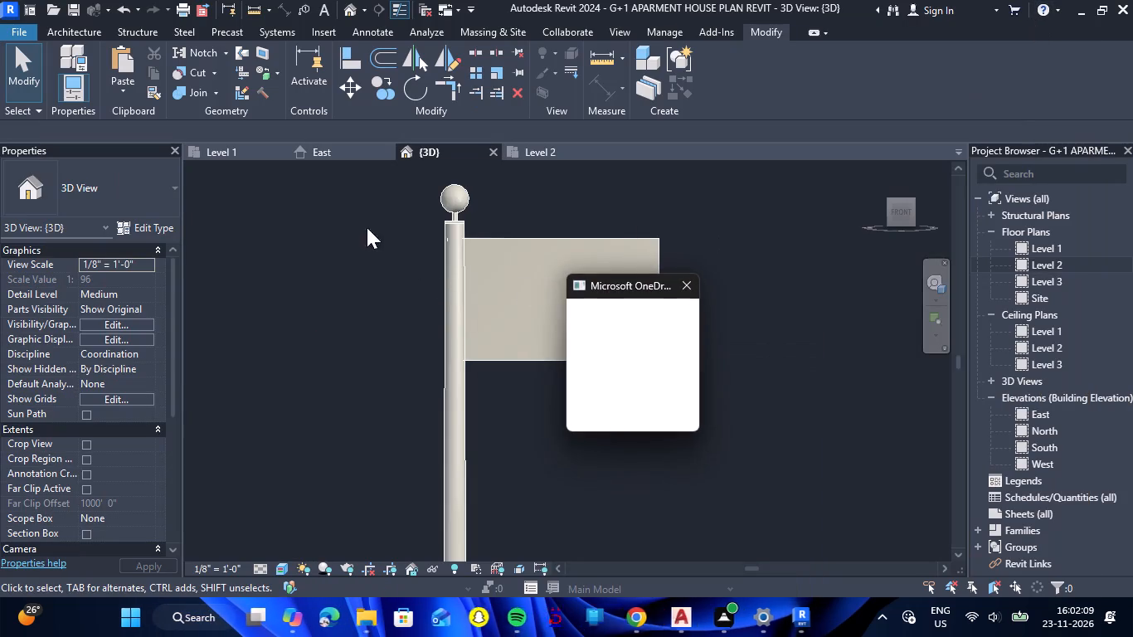
left_click(689, 286)
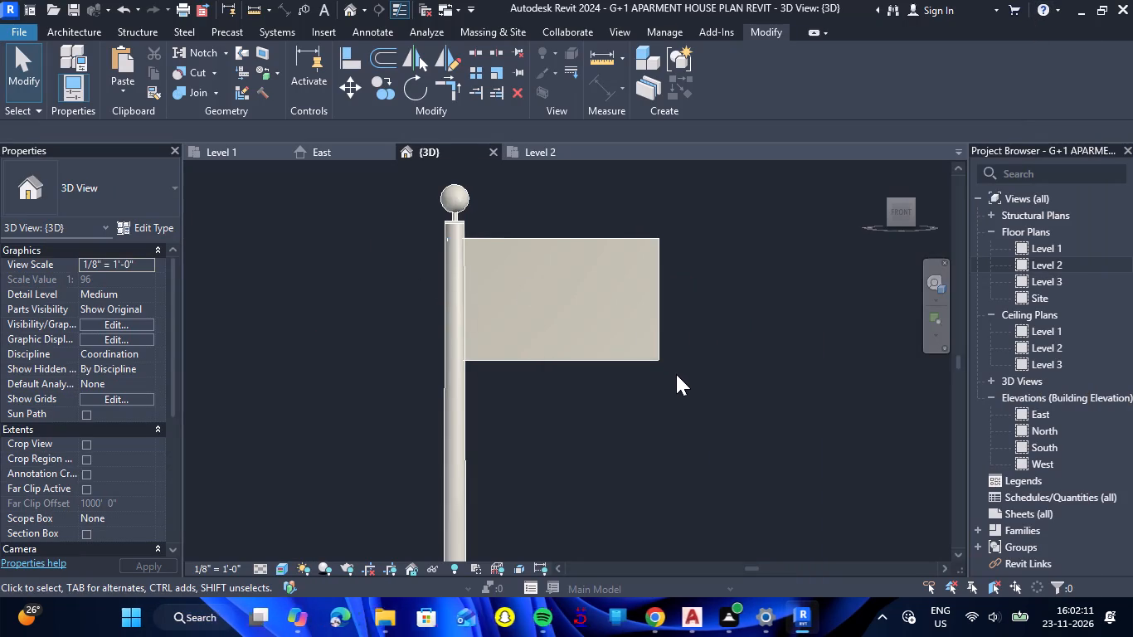
type("PT")
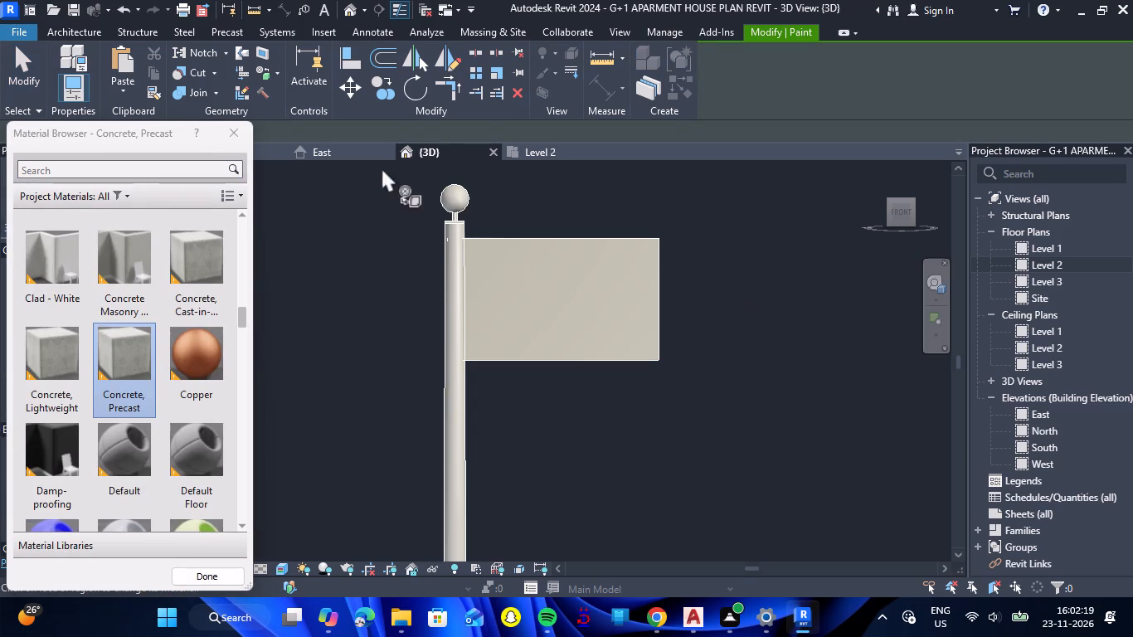
left_click(241, 134)
left_click(676, 34)
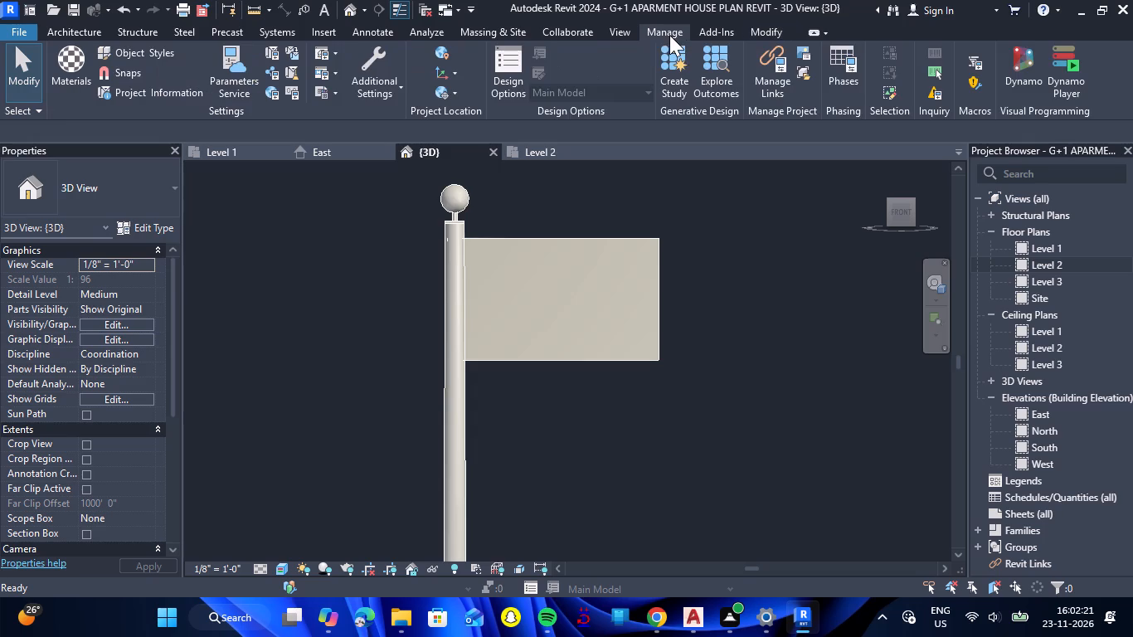
left_click(80, 45)
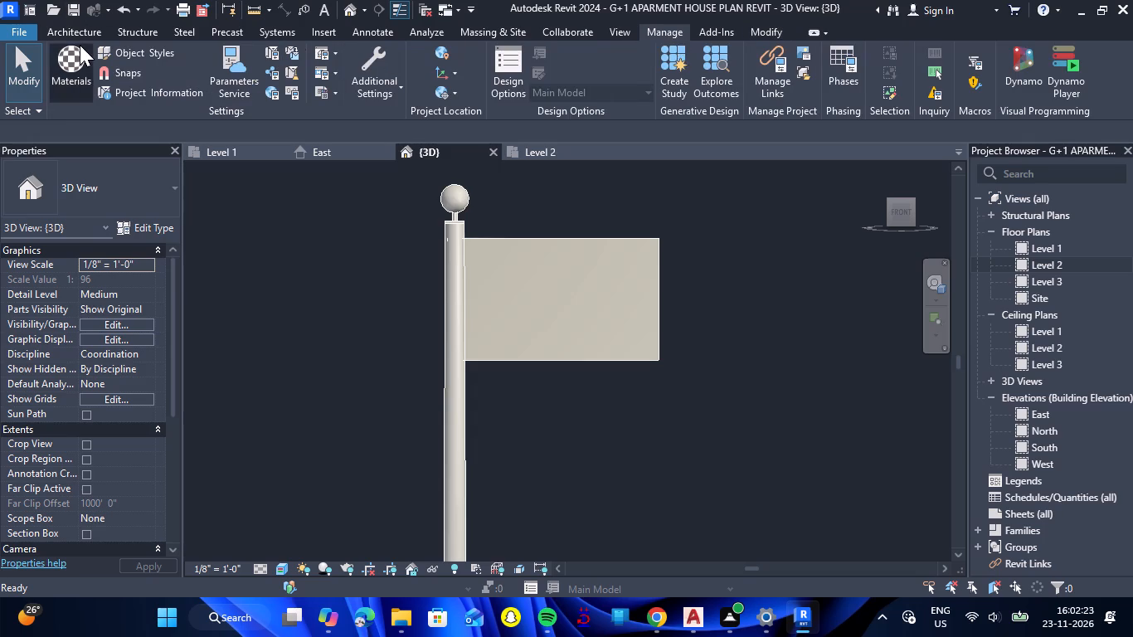
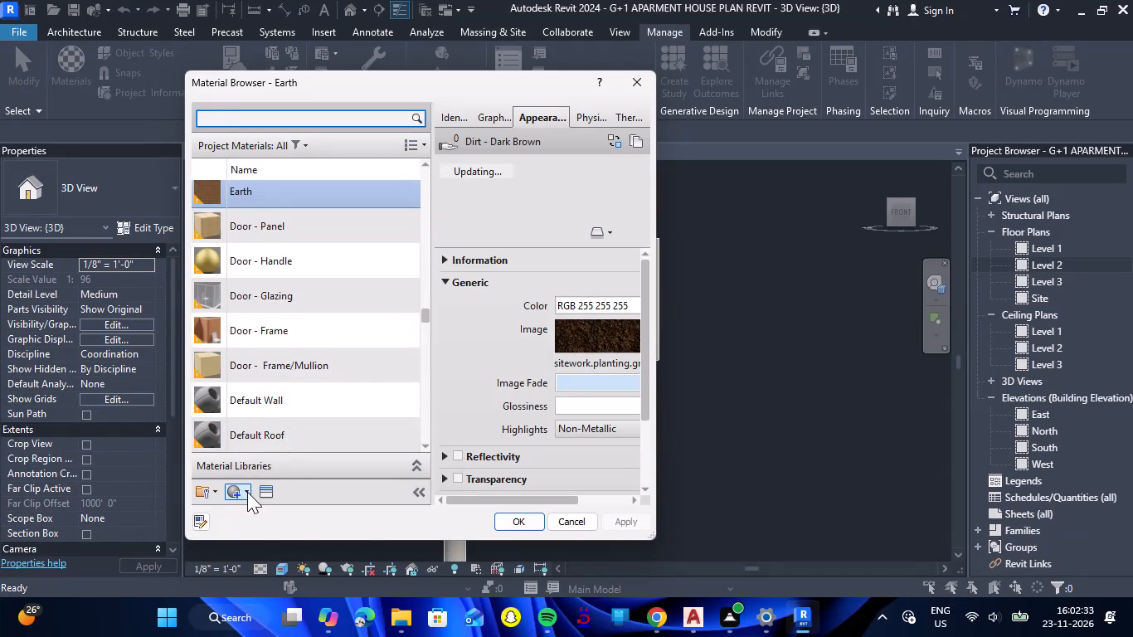
Create a new project material named INDIA FLAG and open the Asset Browser.
left_click(247, 492)
left_click(266, 515)
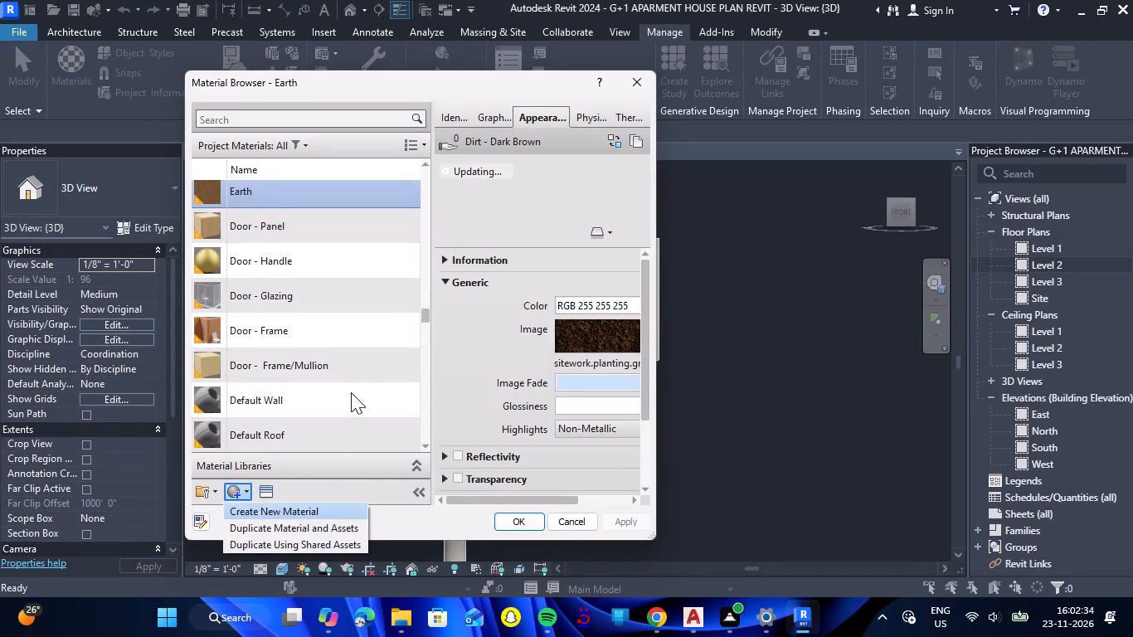
right_click(324, 313)
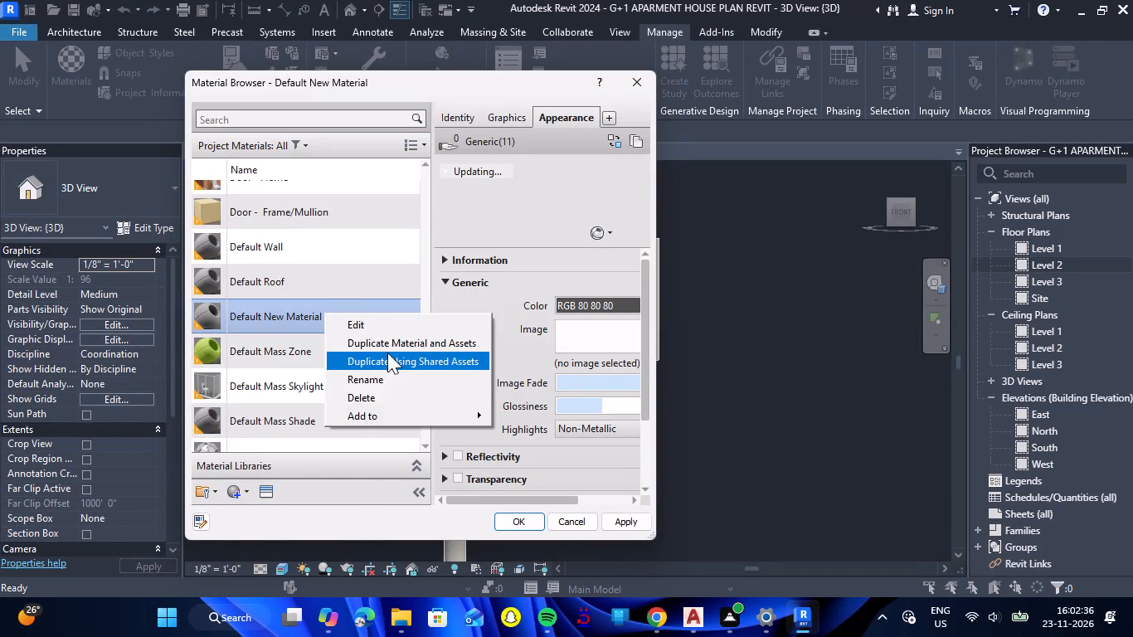
left_click(385, 374)
type("IN")
type("DIA")
key("space")
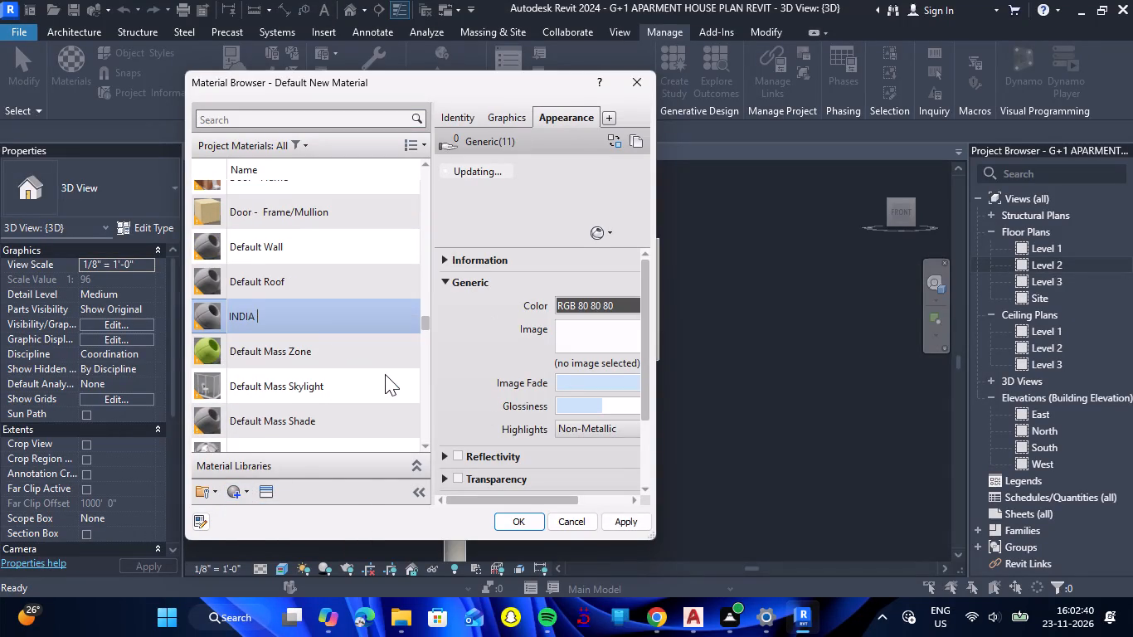
key("f")
type("LAG")
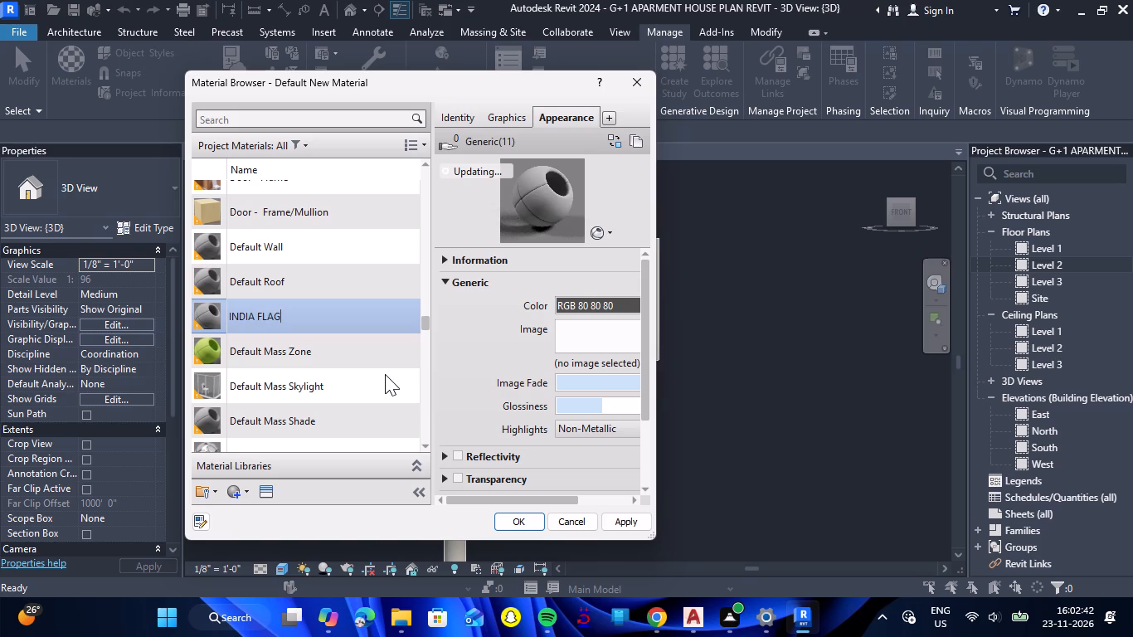
left_click(272, 494)
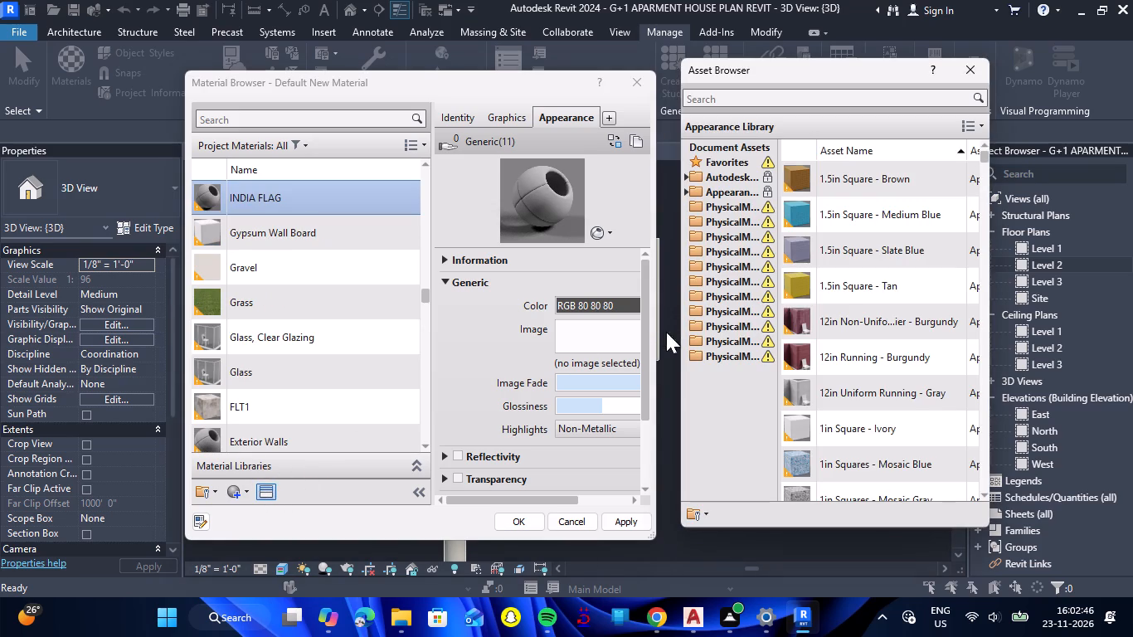
Assign the INDIA FLAG PNG from the desktop's Revit 2024 folder as the material's appearance image and open its texture settings.
left_click(596, 342)
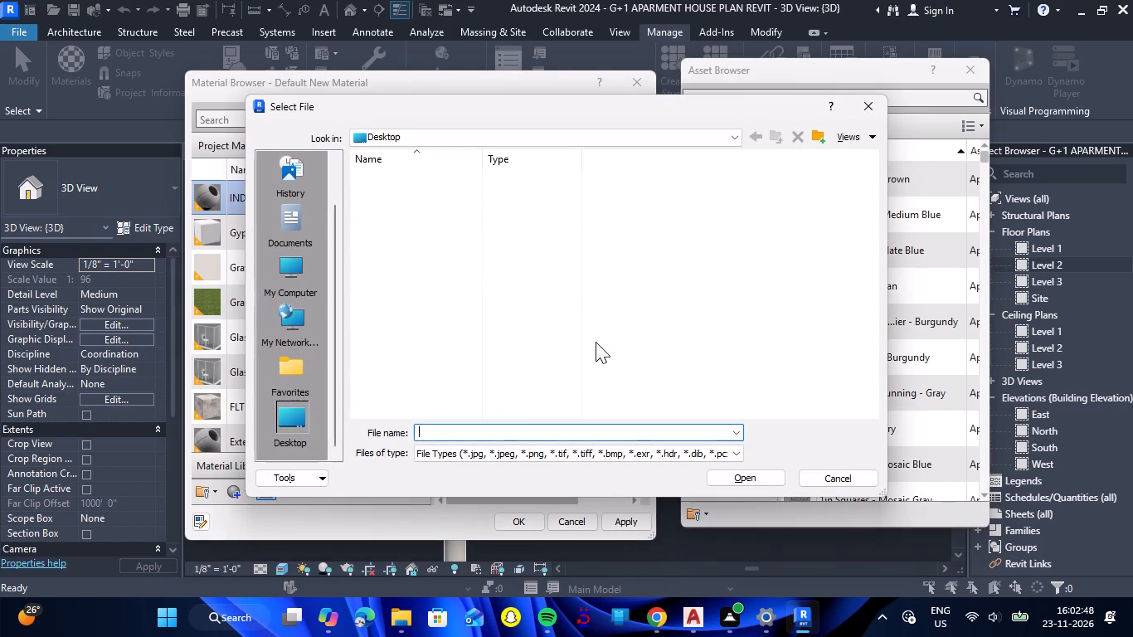
double_click(285, 430)
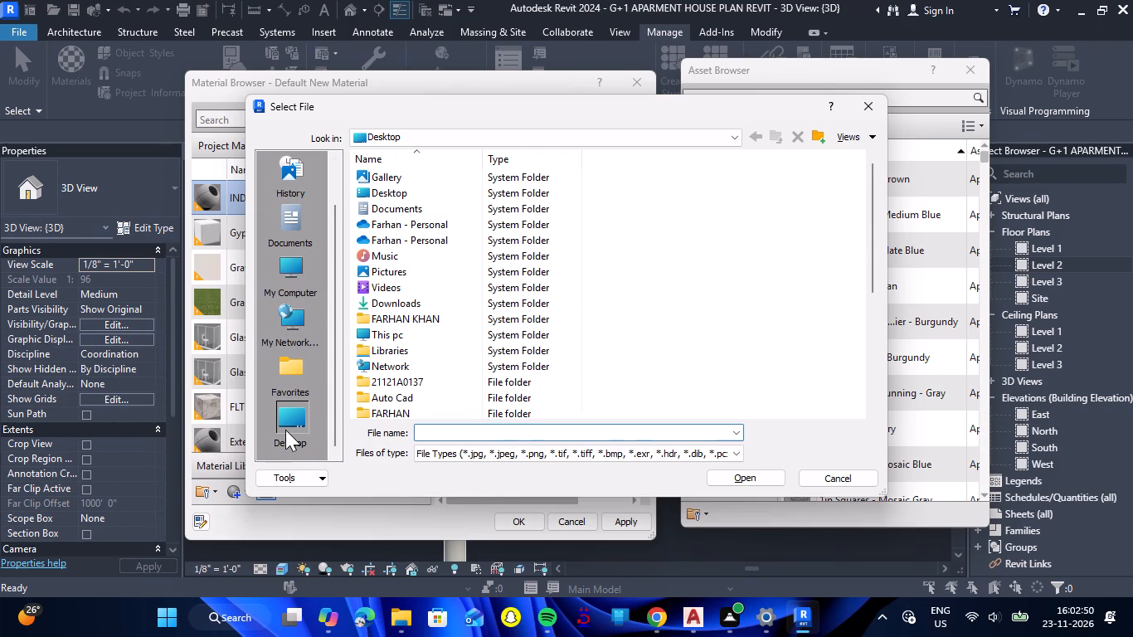
scroll(475, 323, "down", 6)
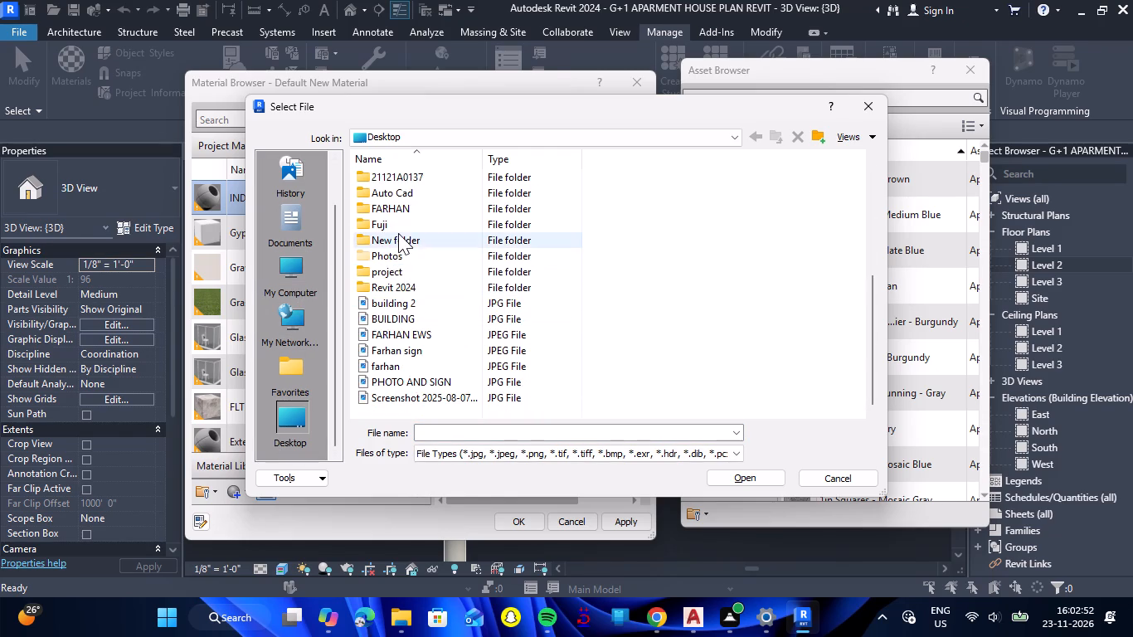
double_click(406, 280)
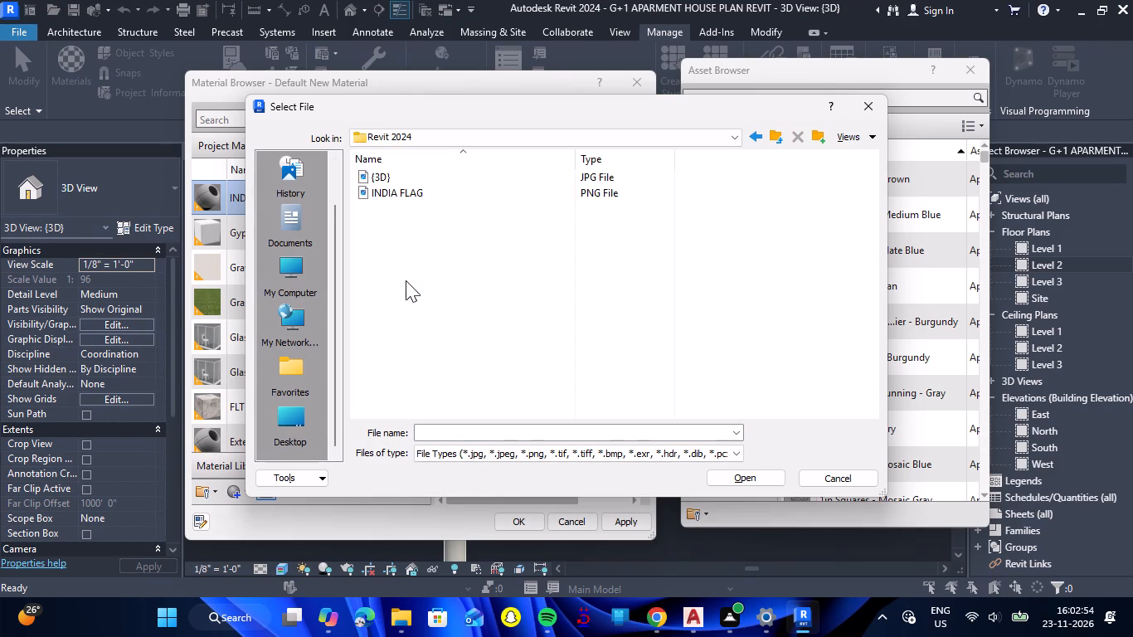
double_click(434, 197)
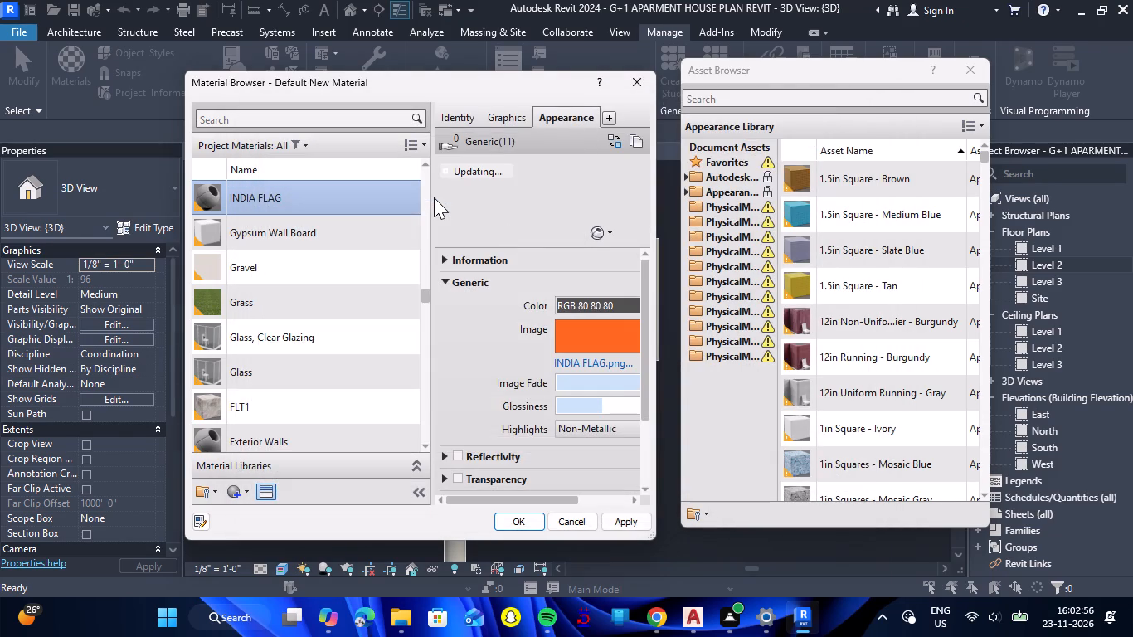
left_click(571, 332)
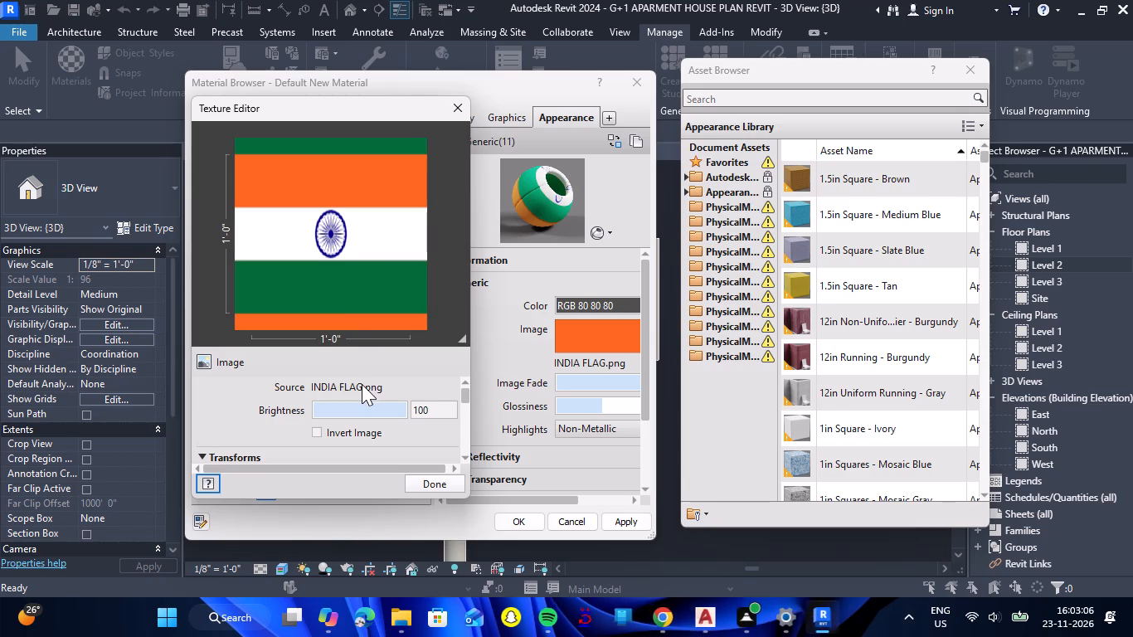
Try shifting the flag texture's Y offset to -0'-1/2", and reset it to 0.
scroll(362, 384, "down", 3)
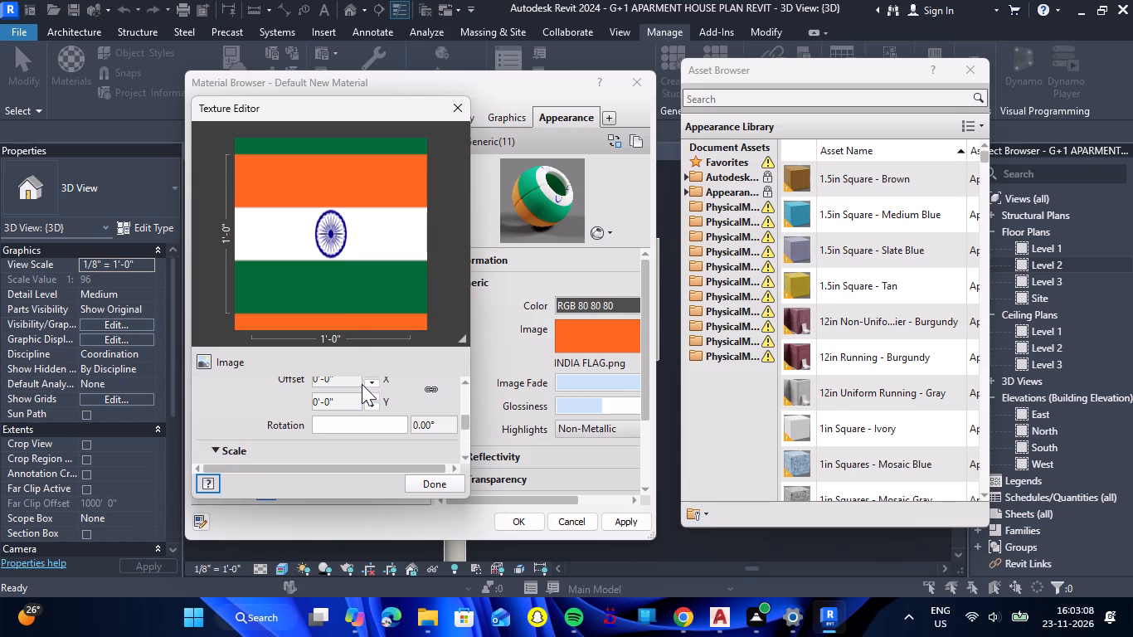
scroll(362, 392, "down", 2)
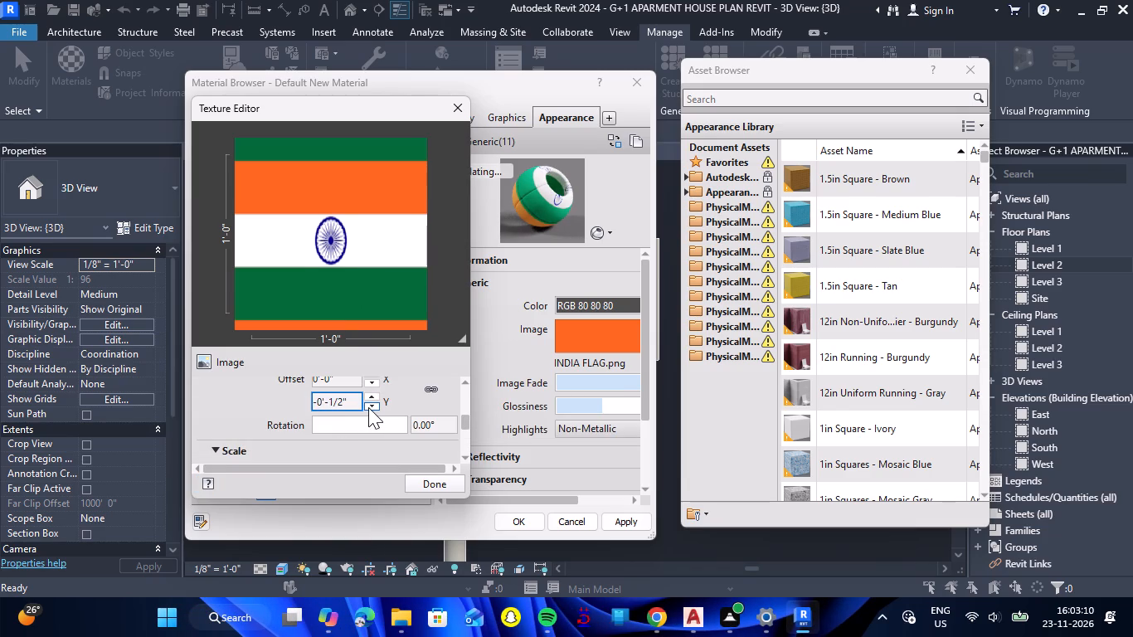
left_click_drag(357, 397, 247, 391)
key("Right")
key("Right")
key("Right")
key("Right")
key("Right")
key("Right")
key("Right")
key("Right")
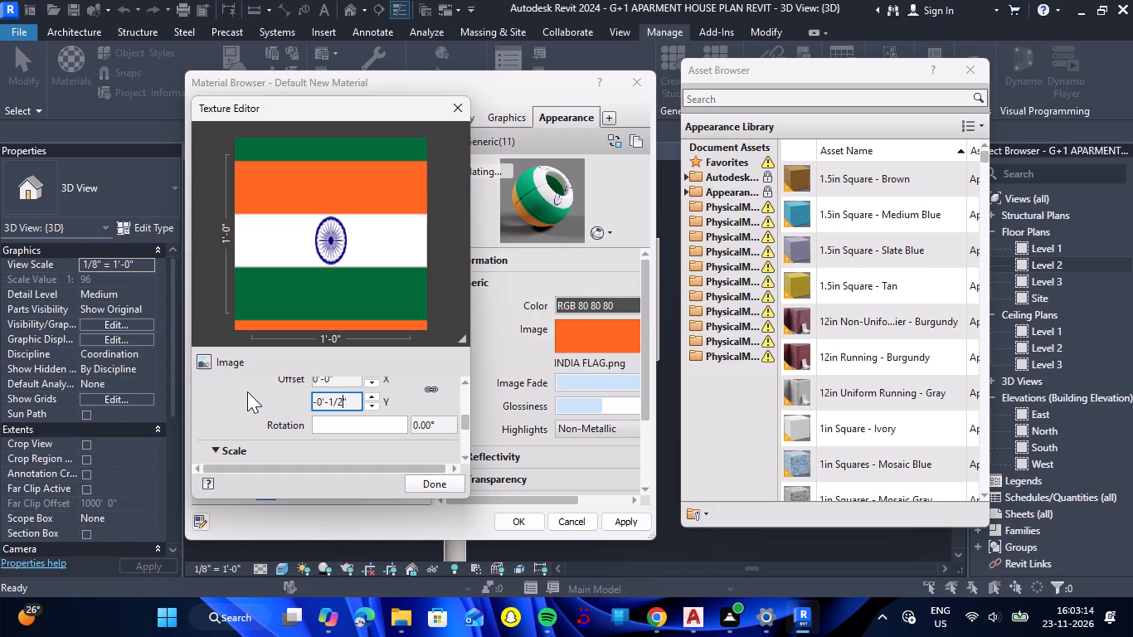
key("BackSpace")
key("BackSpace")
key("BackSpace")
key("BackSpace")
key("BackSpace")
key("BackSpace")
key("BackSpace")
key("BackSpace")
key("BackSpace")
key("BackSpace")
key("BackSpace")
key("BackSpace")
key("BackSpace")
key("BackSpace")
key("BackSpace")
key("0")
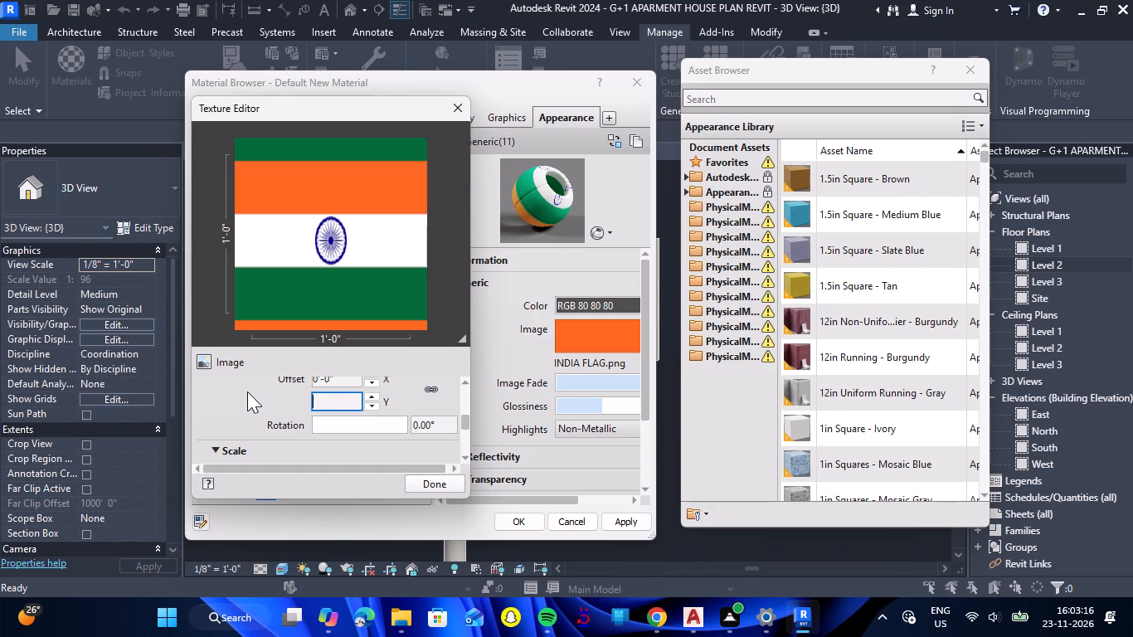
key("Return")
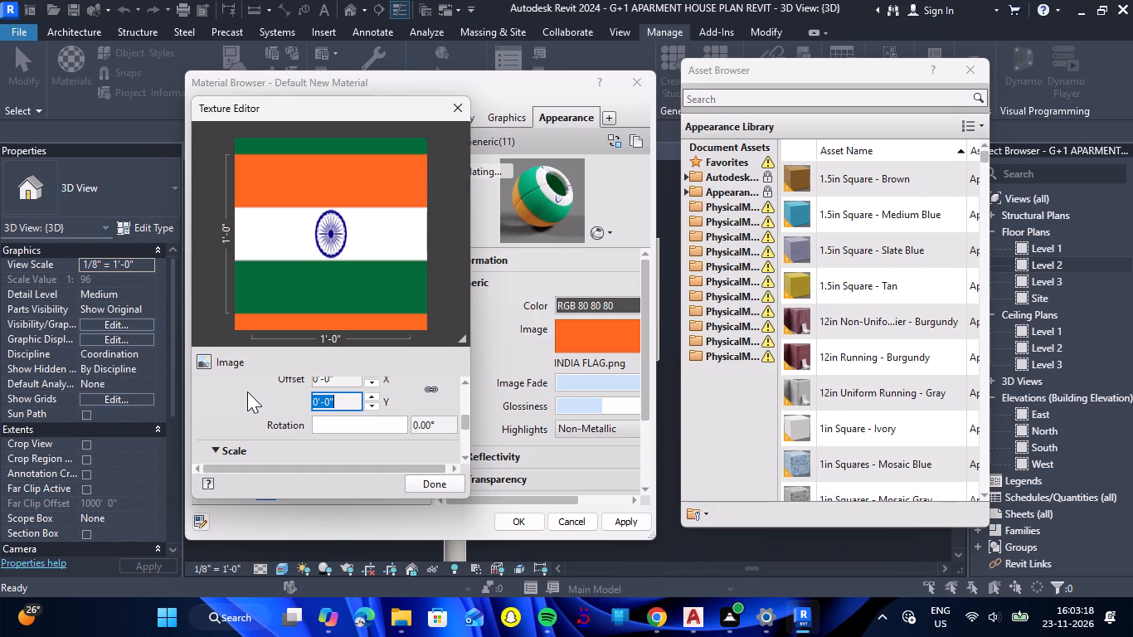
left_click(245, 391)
Set the flag texture's sample size to 2' wide with the height linked.
scroll(246, 391, "down", 1)
left_click_drag(339, 430, 252, 429)
left_click(336, 433)
left_click(370, 416)
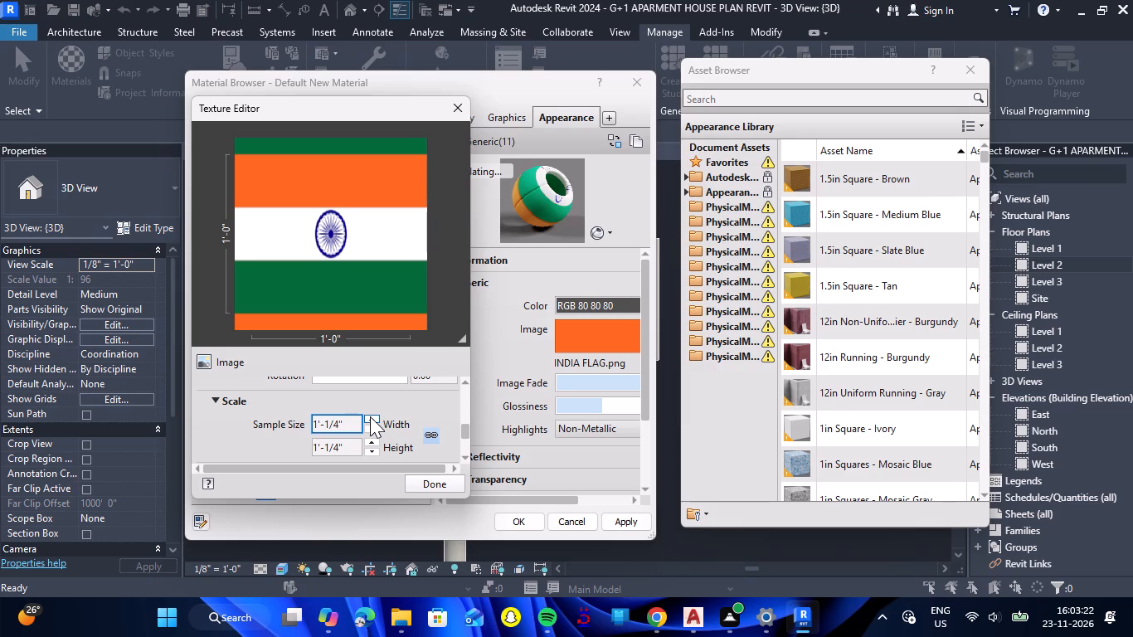
left_click(370, 416)
left_click(370, 416)
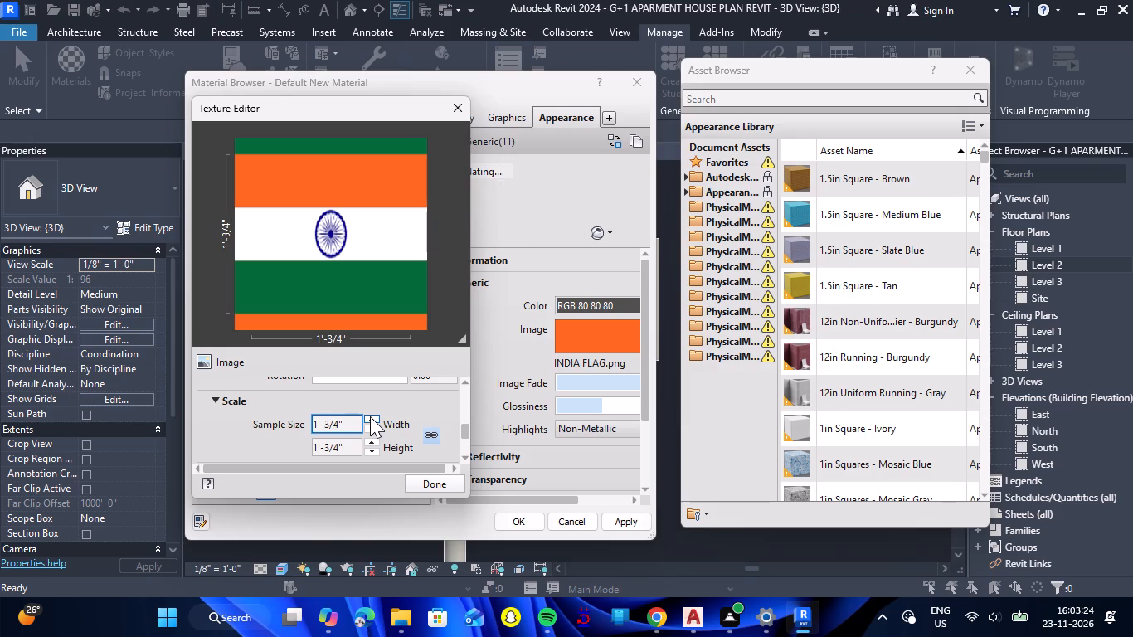
left_click(352, 427)
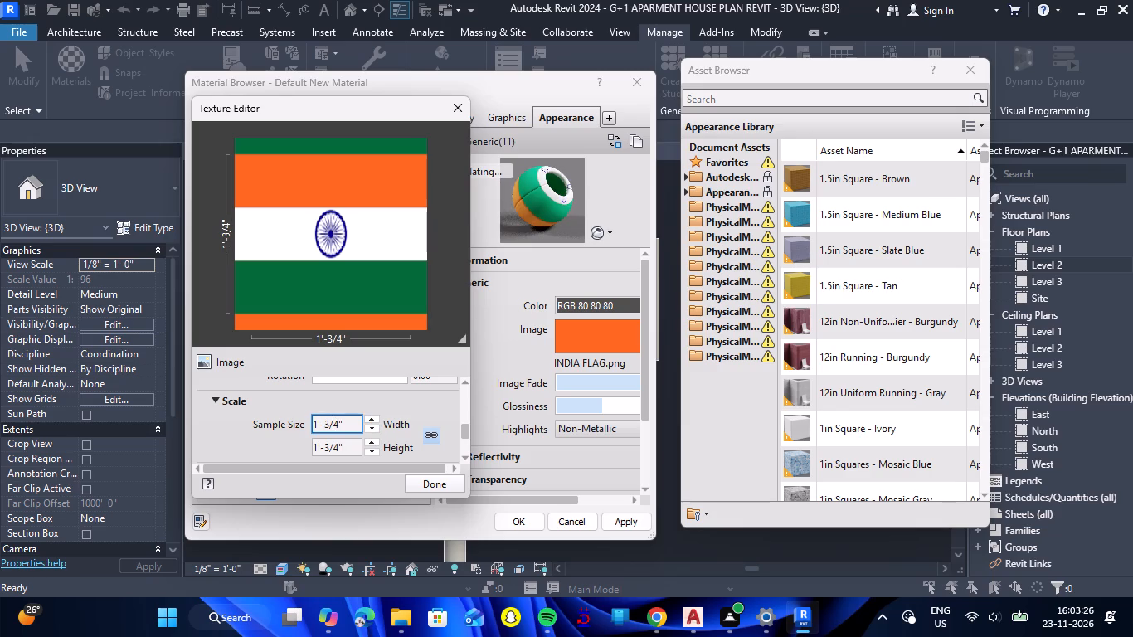
key("BackSpace")
key("BackSpace")
key("BackSpace")
key("BackSpace")
key("BackSpace")
key("BackSpace")
key("BackSpace")
key("BackSpace")
key("BackSpace")
key("BackSpace")
key("BackSpace")
key("BackSpace")
key("BackSpace")
key("BackSpace")
key("BackSpace")
key("BackSpace")
key("BackSpace")
key("BackSpace")
key("BackSpace")
key("BackSpace")
type("2'")
key("Return")
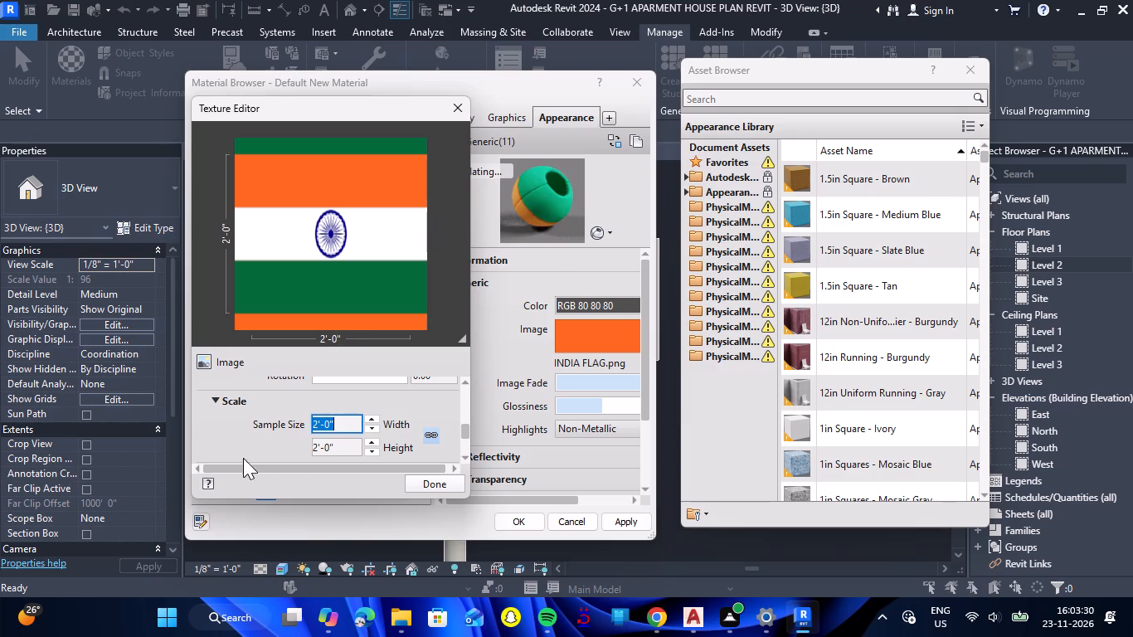
left_click(241, 450)
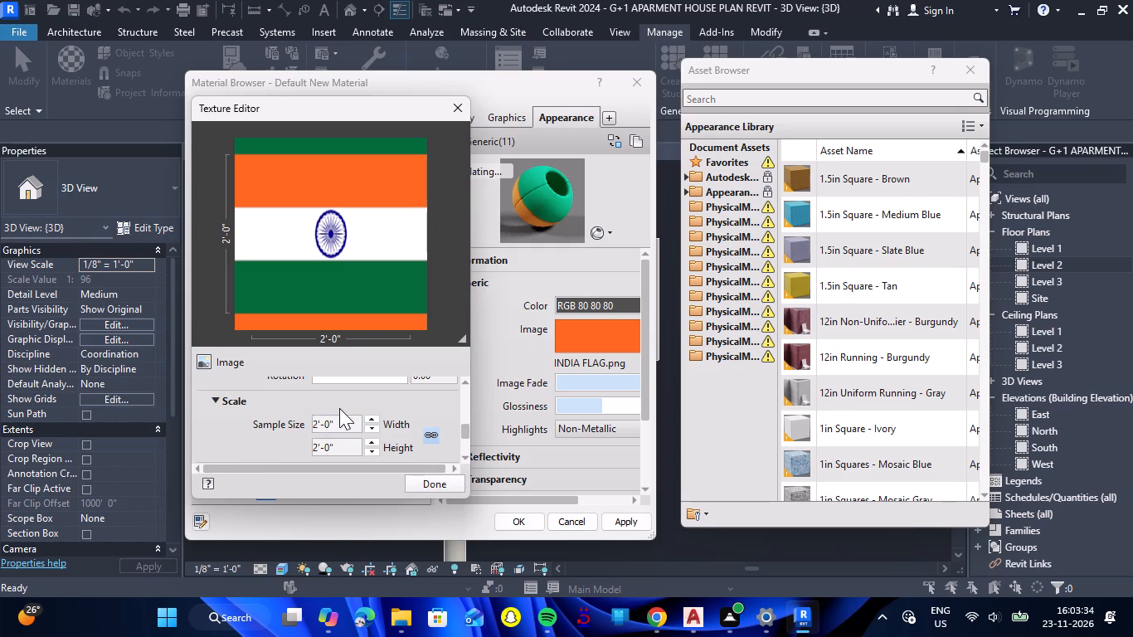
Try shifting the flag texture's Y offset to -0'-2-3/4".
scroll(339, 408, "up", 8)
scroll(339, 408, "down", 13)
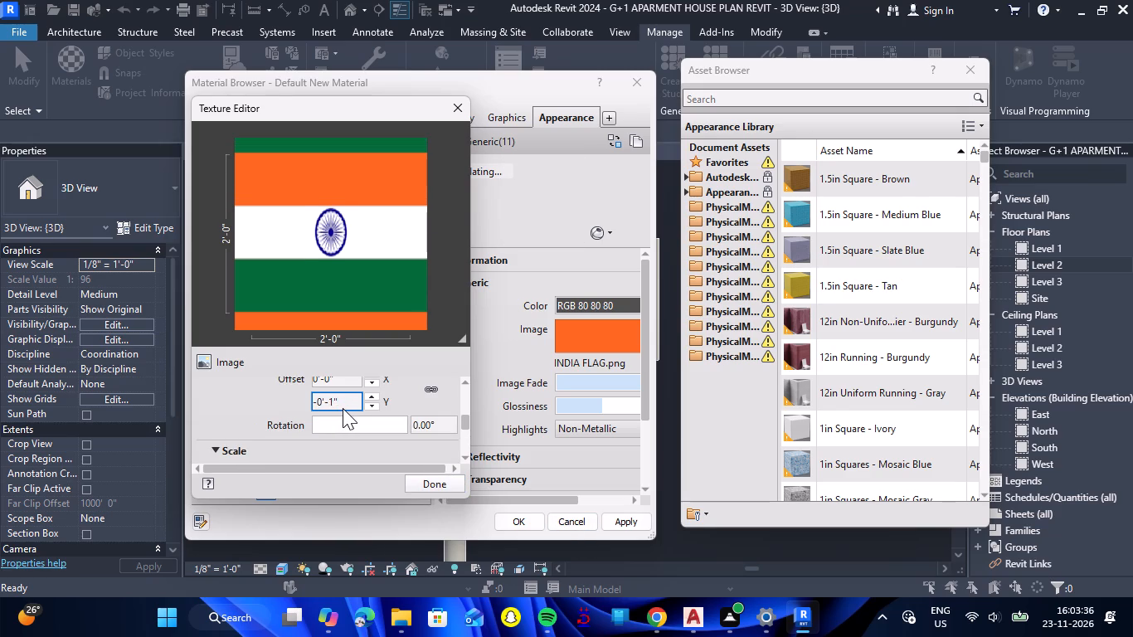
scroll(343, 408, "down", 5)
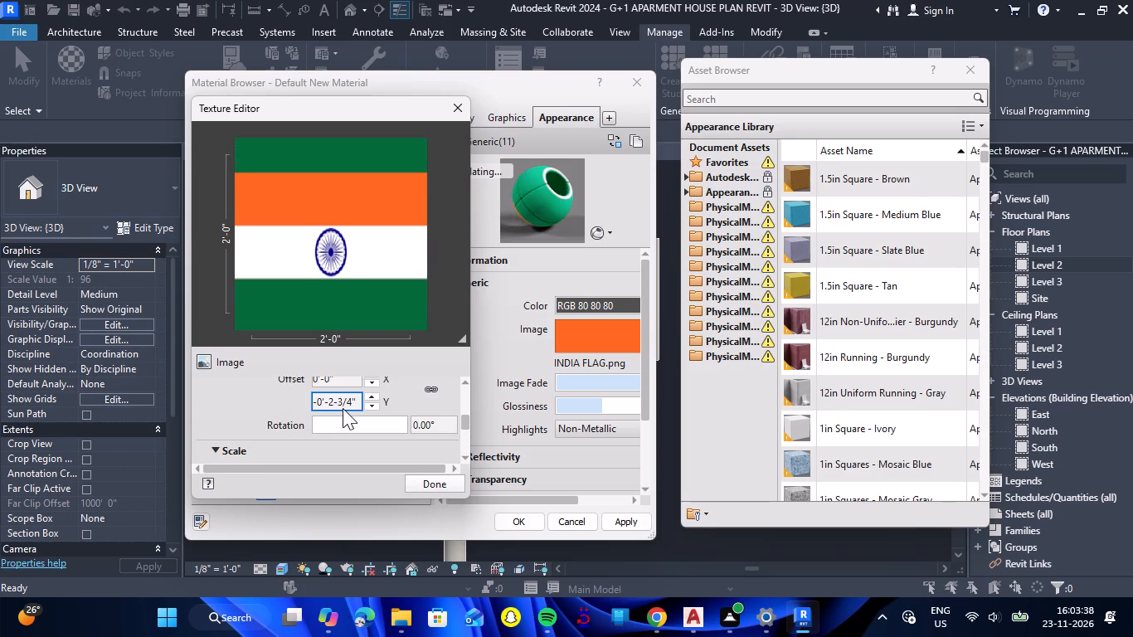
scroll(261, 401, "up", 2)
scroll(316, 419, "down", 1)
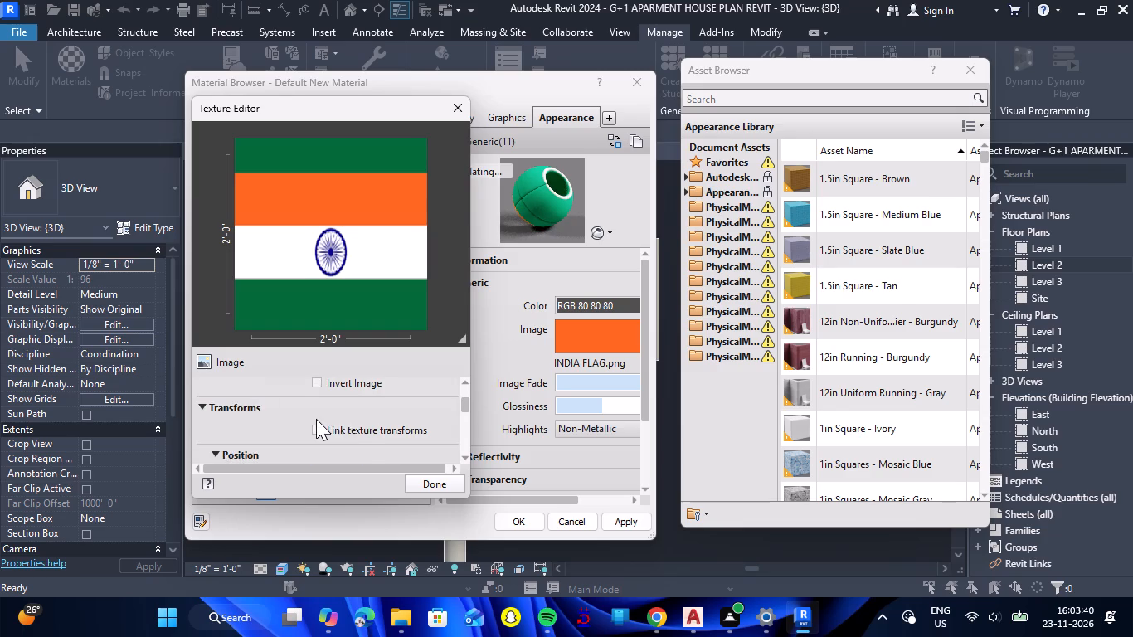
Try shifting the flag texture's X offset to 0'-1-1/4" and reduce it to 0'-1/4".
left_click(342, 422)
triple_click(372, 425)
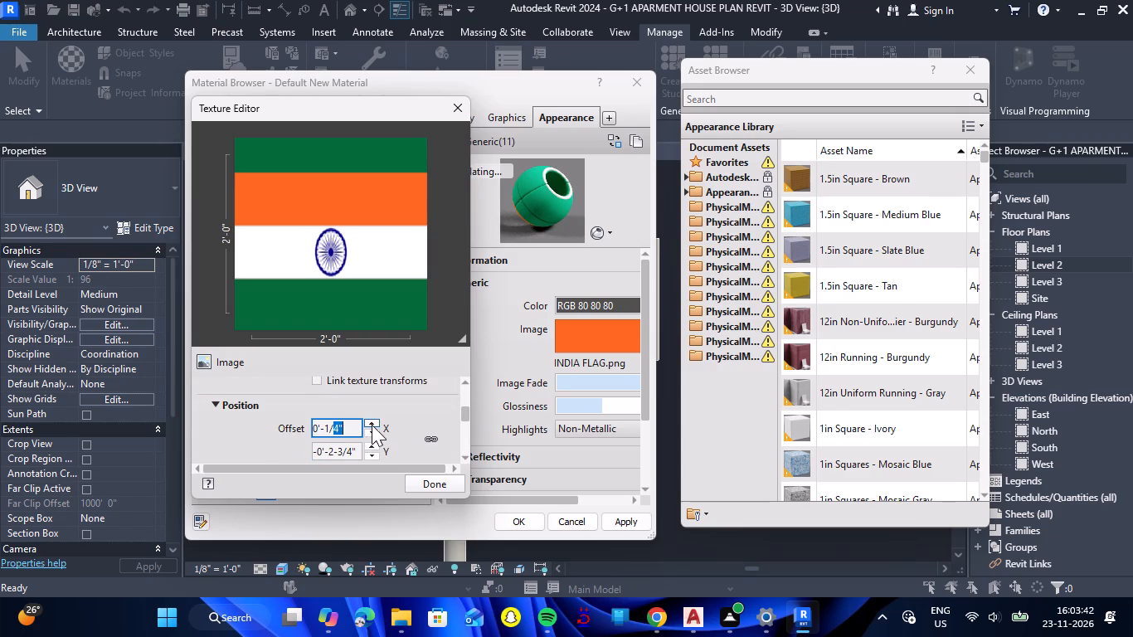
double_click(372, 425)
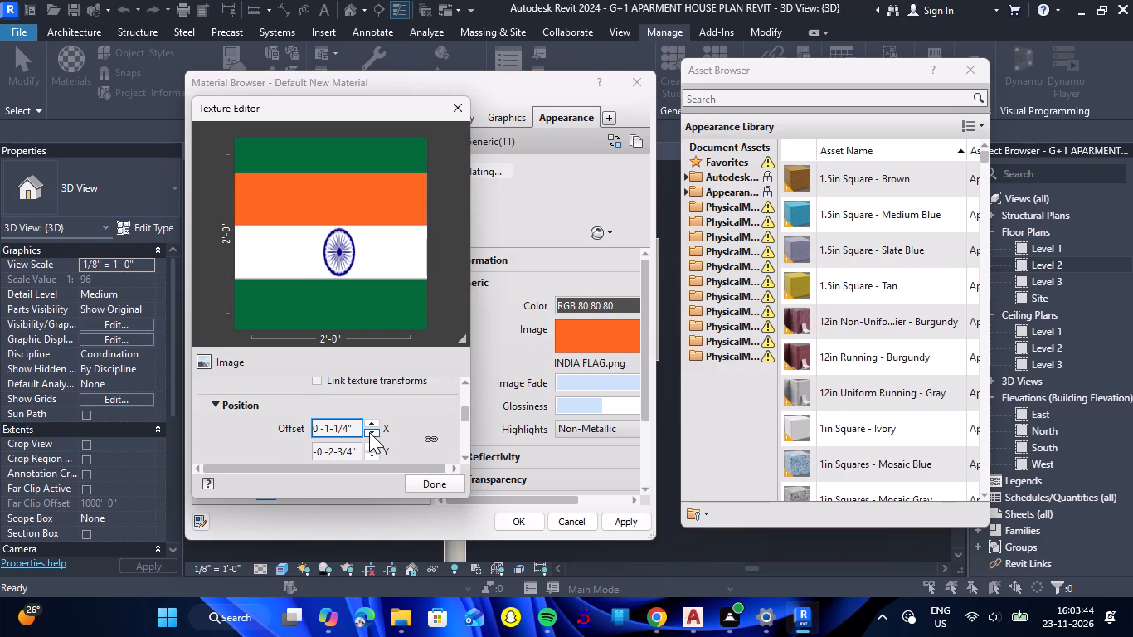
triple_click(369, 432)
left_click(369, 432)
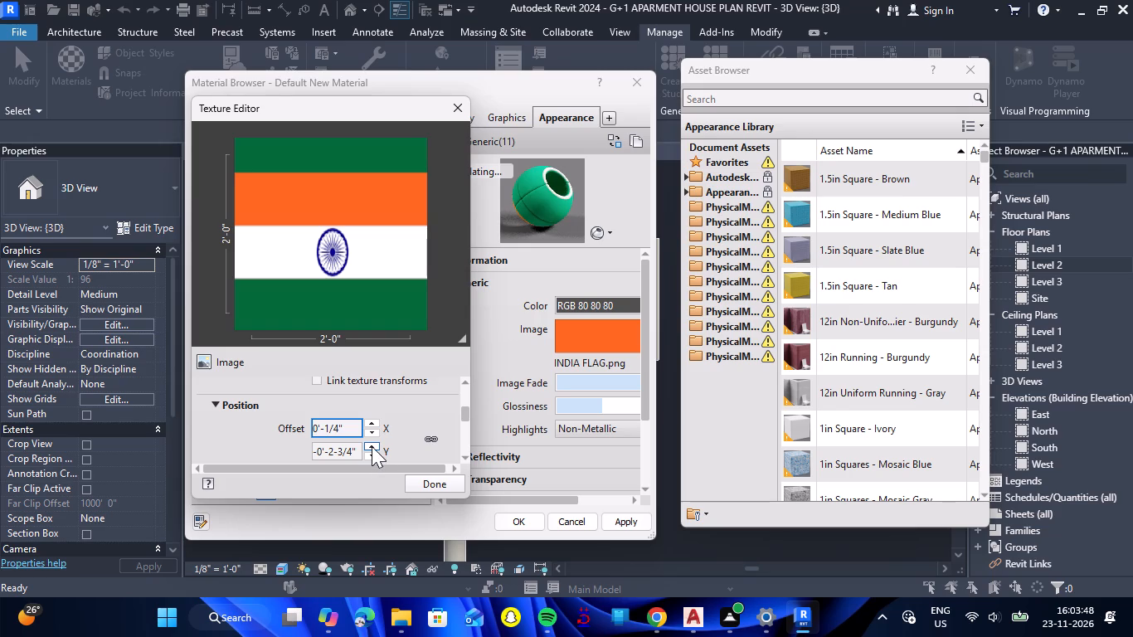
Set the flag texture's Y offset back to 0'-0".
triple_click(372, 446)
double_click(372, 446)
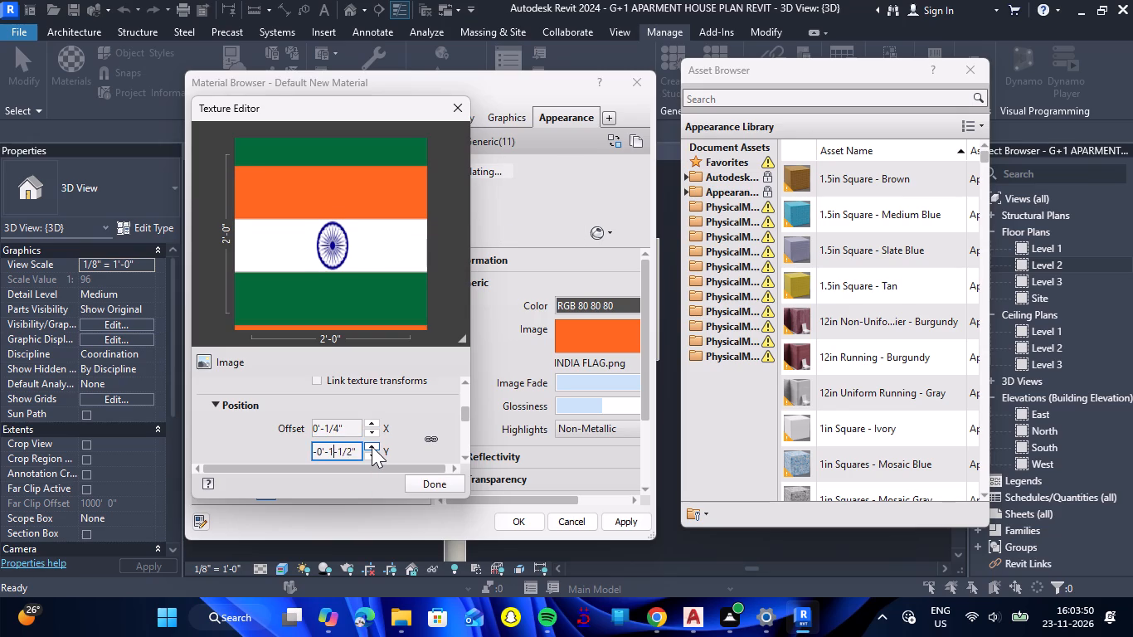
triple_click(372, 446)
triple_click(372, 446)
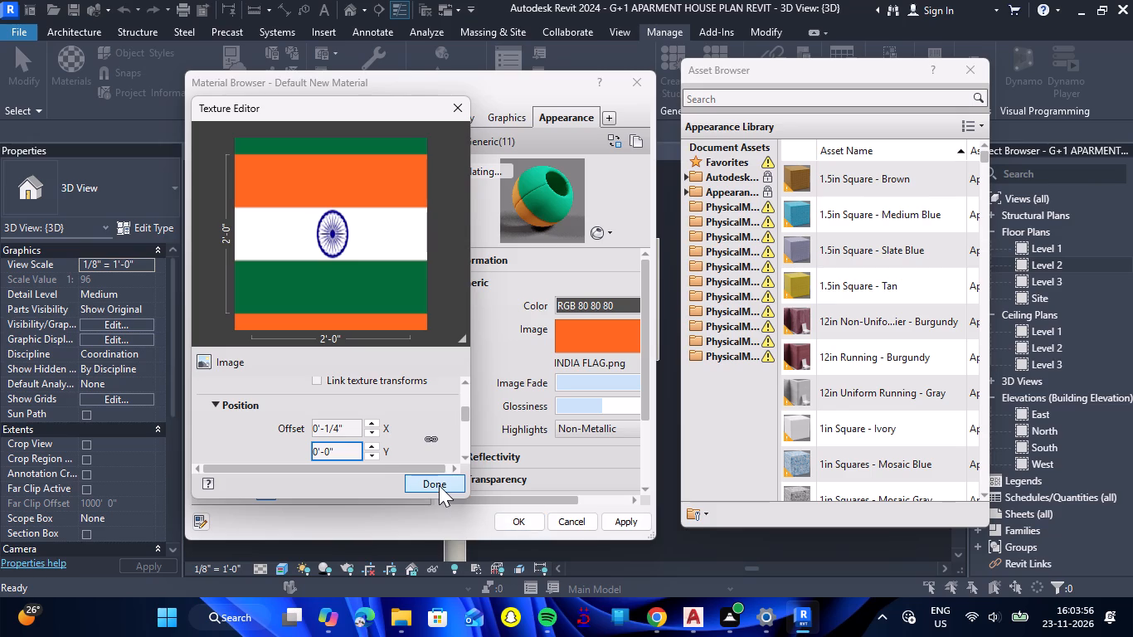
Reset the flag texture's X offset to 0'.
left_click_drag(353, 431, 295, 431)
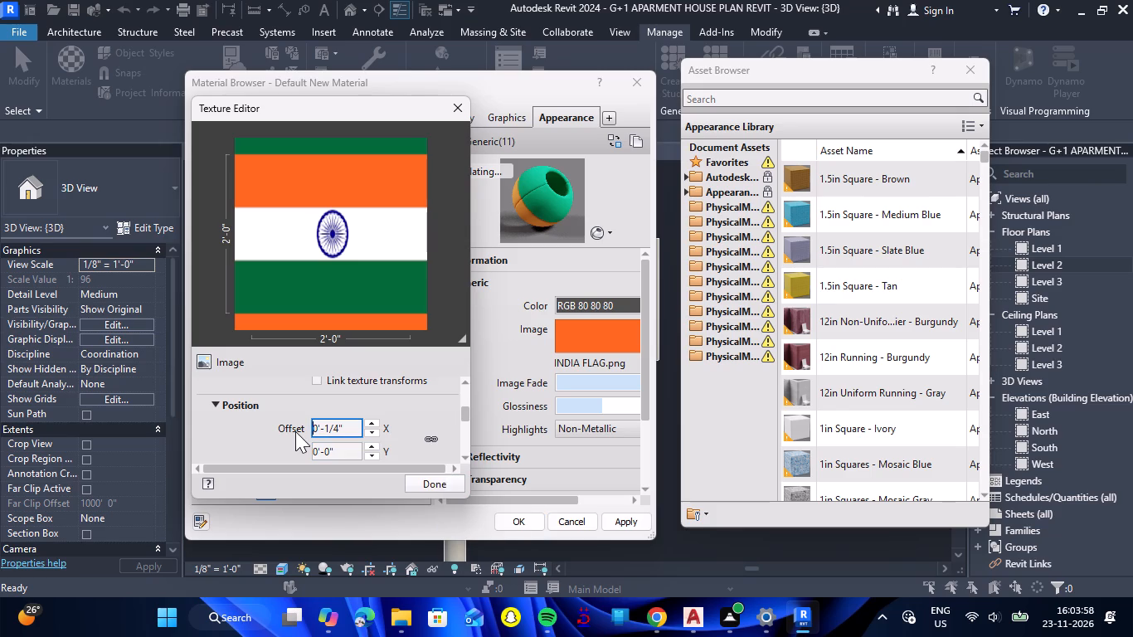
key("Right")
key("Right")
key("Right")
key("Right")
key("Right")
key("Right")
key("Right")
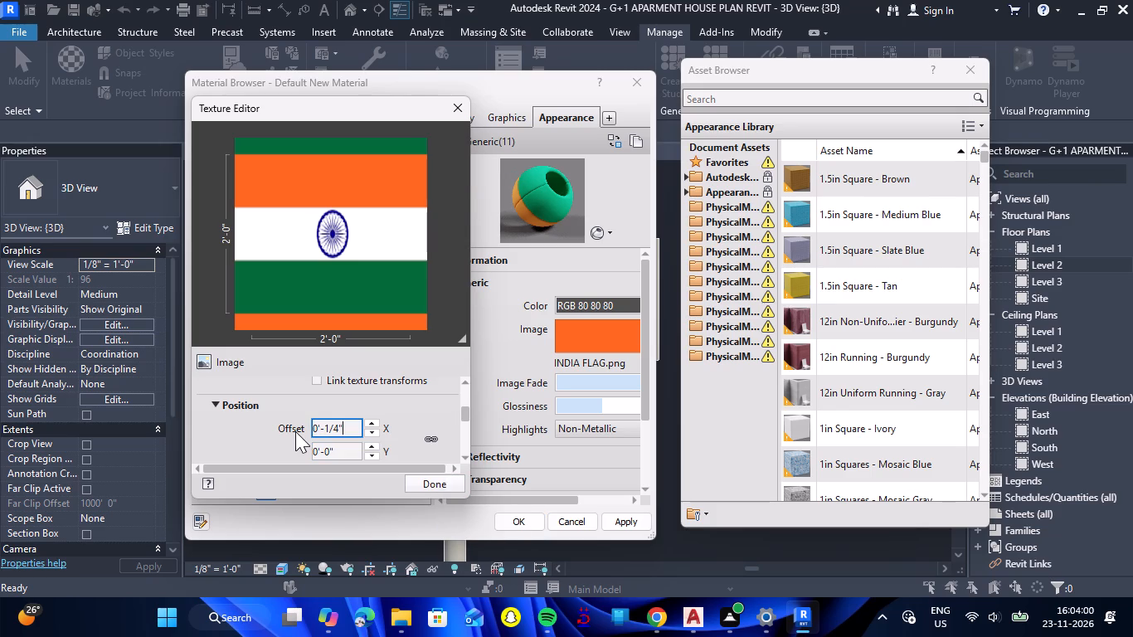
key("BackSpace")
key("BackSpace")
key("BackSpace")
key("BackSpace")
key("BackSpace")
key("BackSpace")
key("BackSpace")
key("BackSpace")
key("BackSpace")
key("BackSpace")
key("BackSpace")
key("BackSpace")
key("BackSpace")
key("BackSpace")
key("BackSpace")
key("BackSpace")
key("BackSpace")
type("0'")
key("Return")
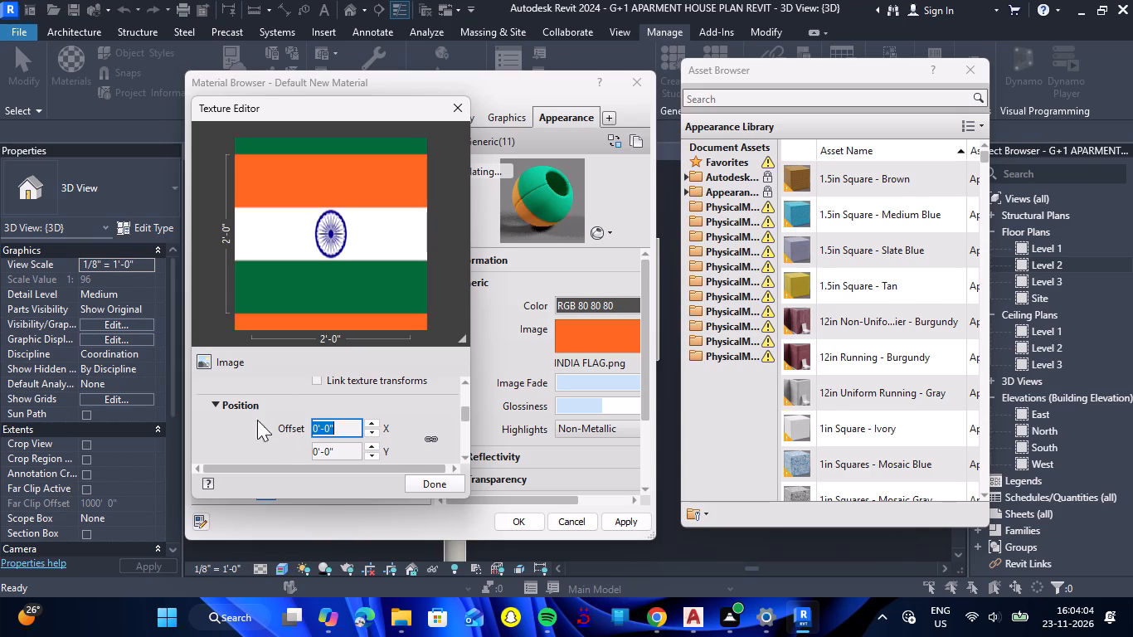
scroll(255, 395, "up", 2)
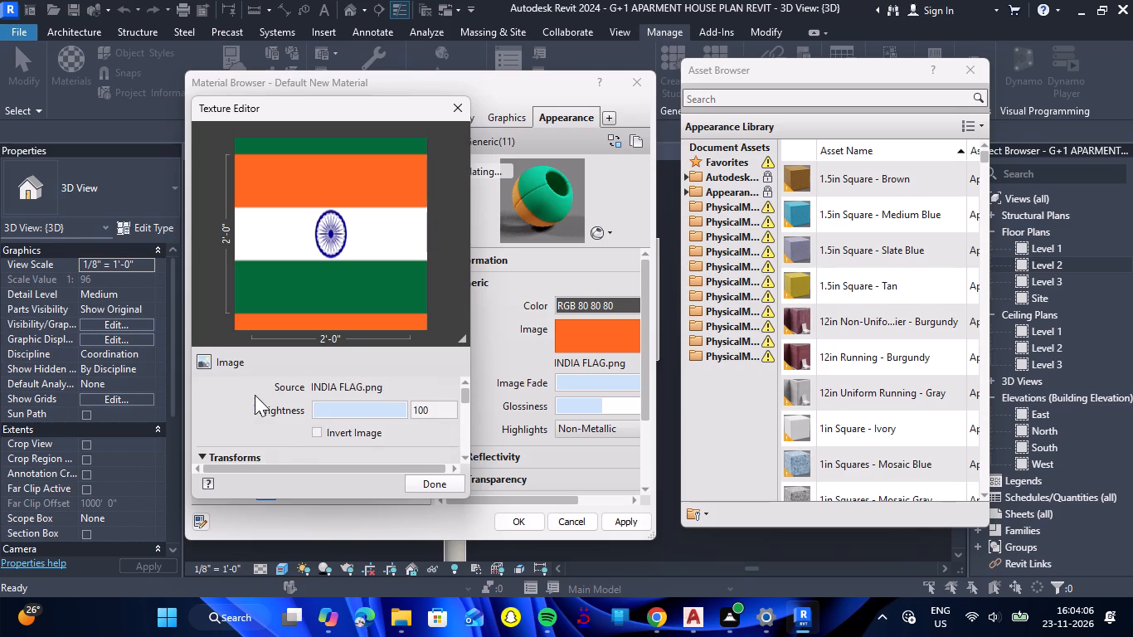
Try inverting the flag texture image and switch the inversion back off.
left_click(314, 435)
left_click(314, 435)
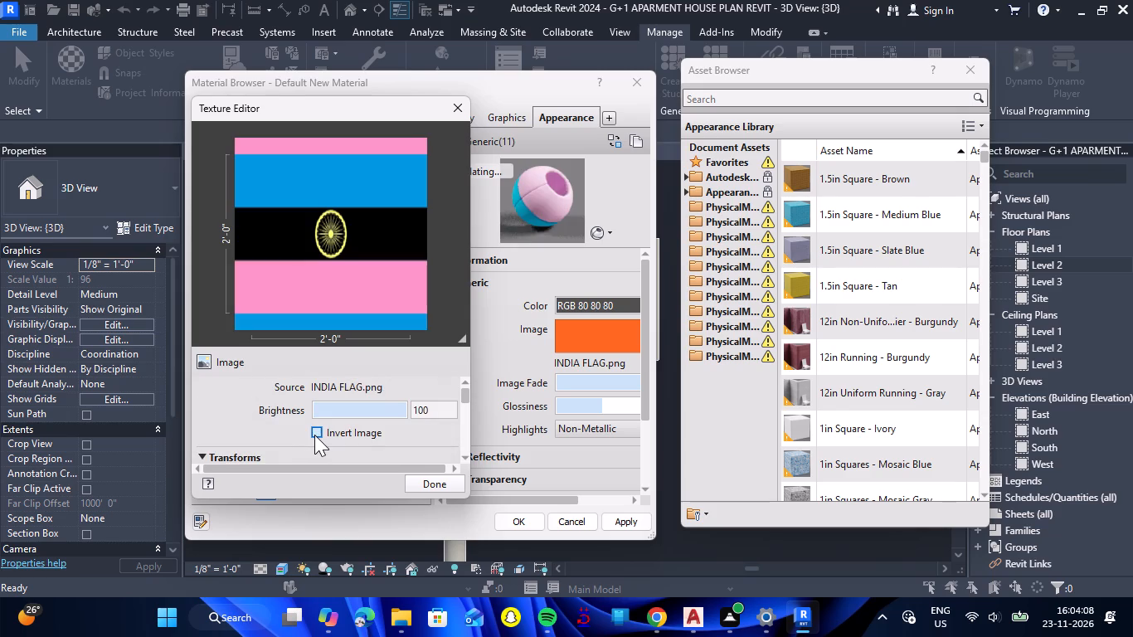
Finish the texture edit and accept the INDIA FLAG material.
left_click(435, 489)
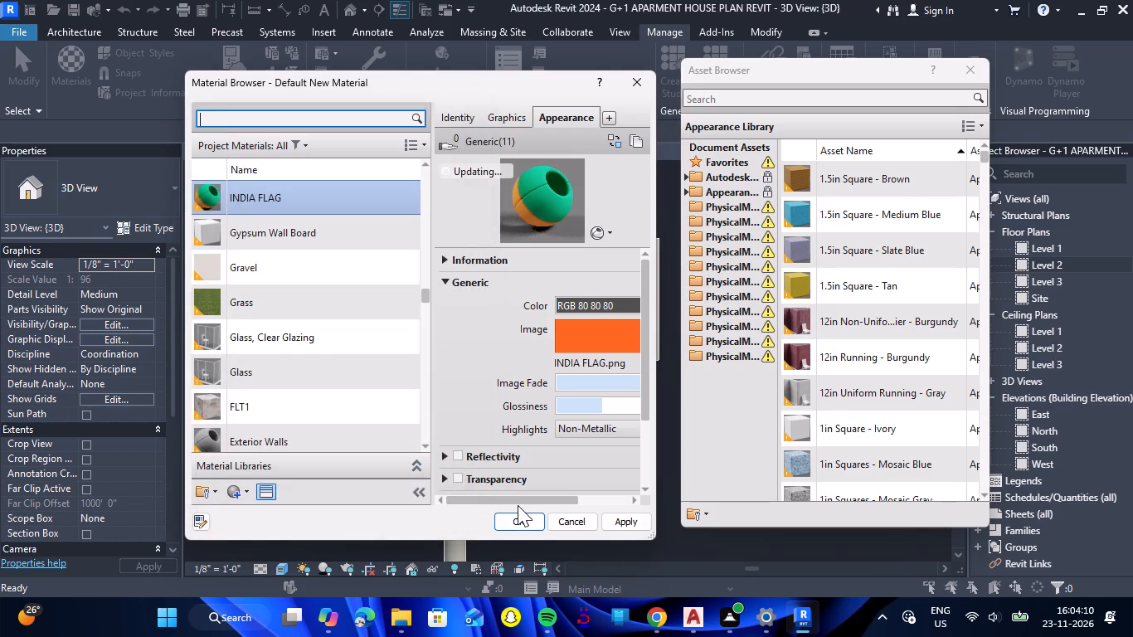
left_click(518, 522)
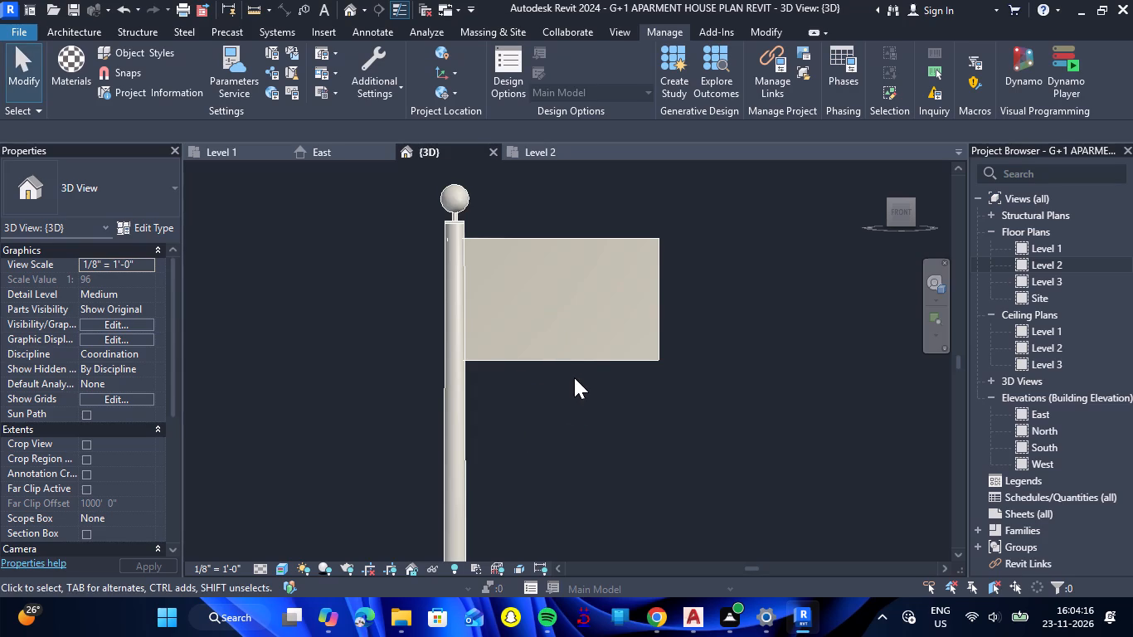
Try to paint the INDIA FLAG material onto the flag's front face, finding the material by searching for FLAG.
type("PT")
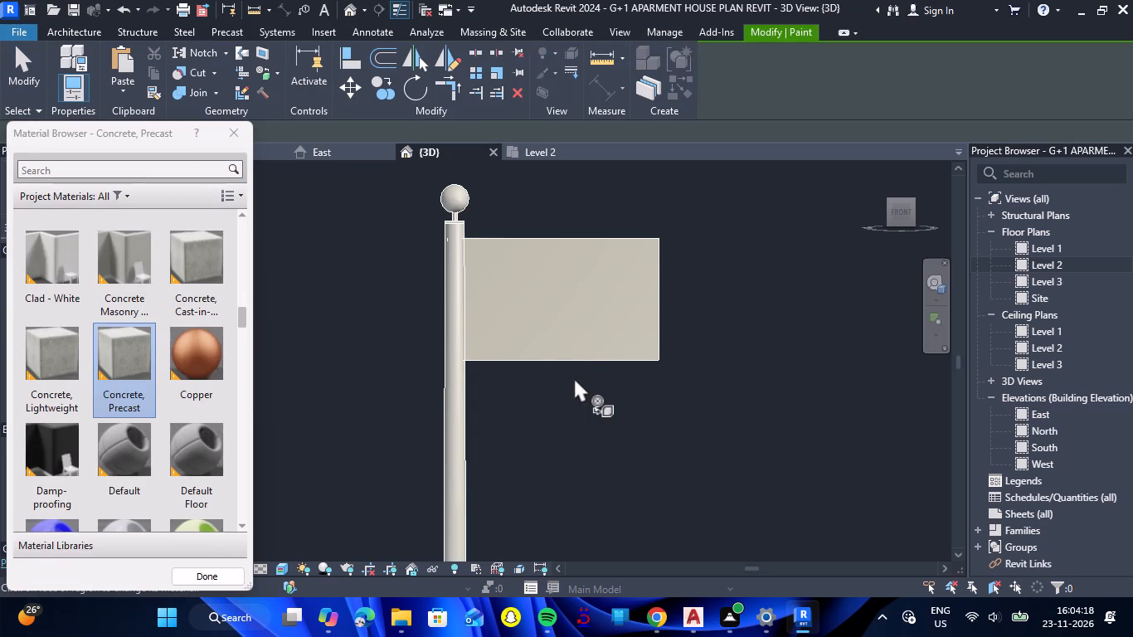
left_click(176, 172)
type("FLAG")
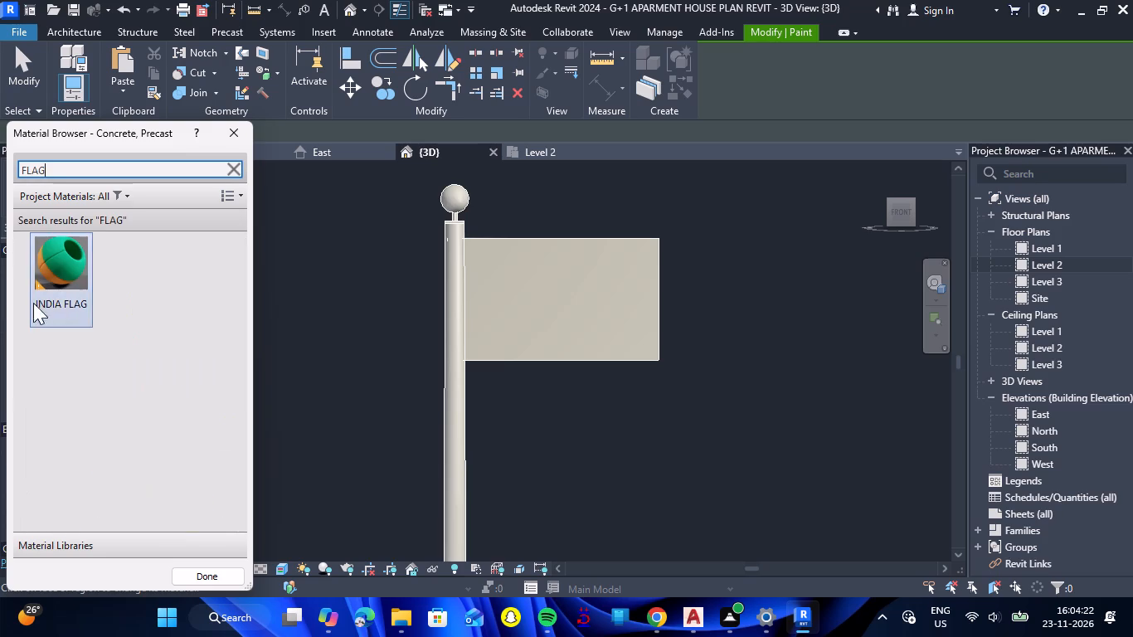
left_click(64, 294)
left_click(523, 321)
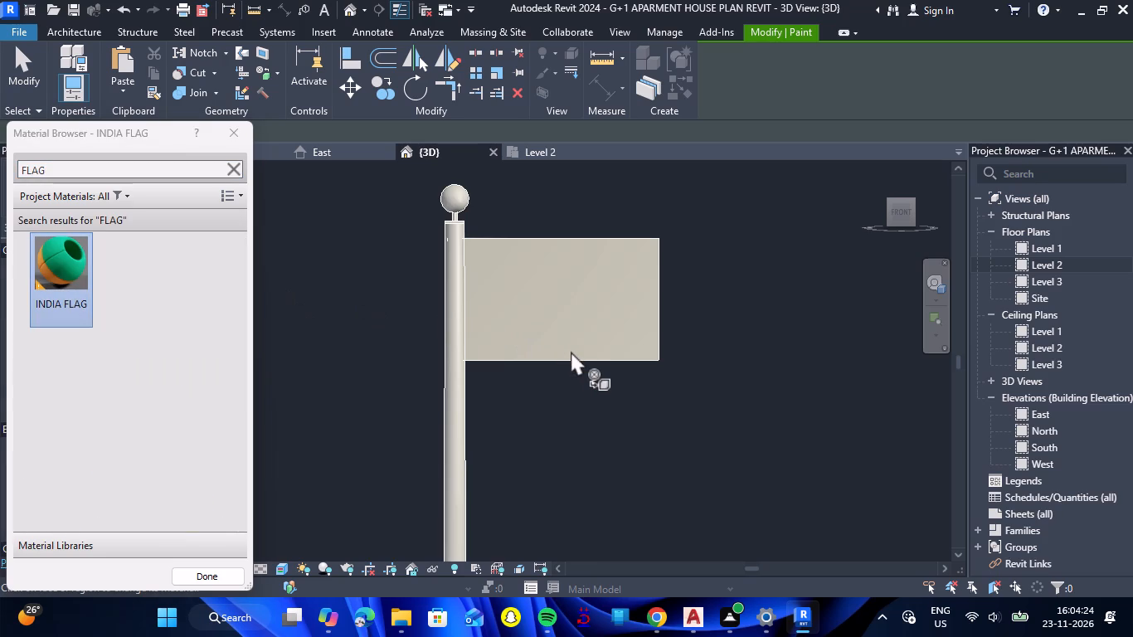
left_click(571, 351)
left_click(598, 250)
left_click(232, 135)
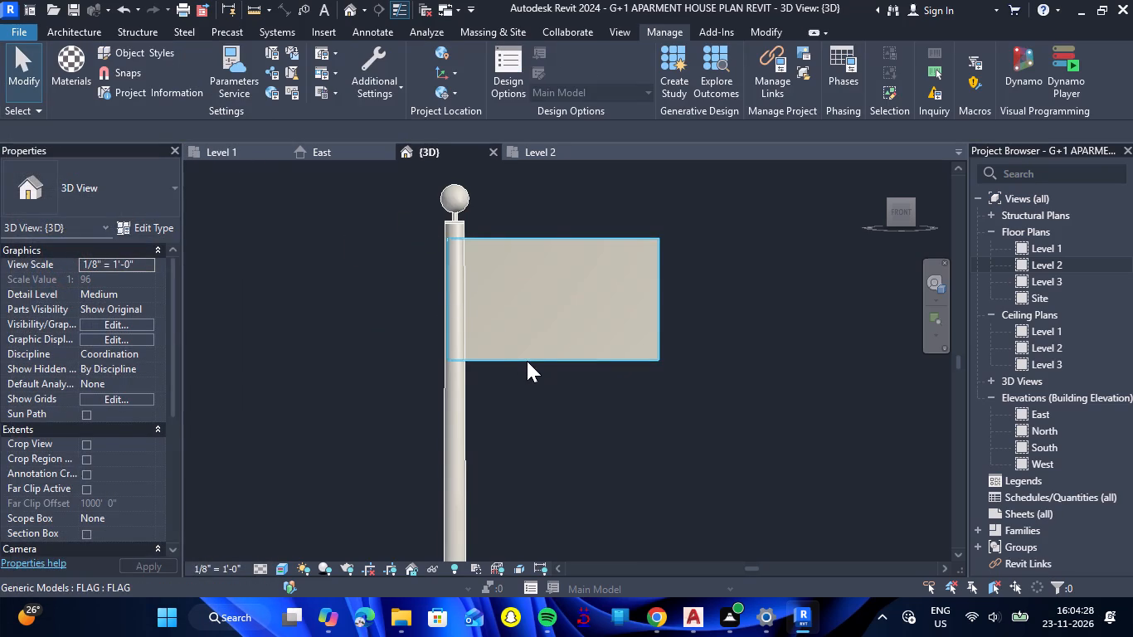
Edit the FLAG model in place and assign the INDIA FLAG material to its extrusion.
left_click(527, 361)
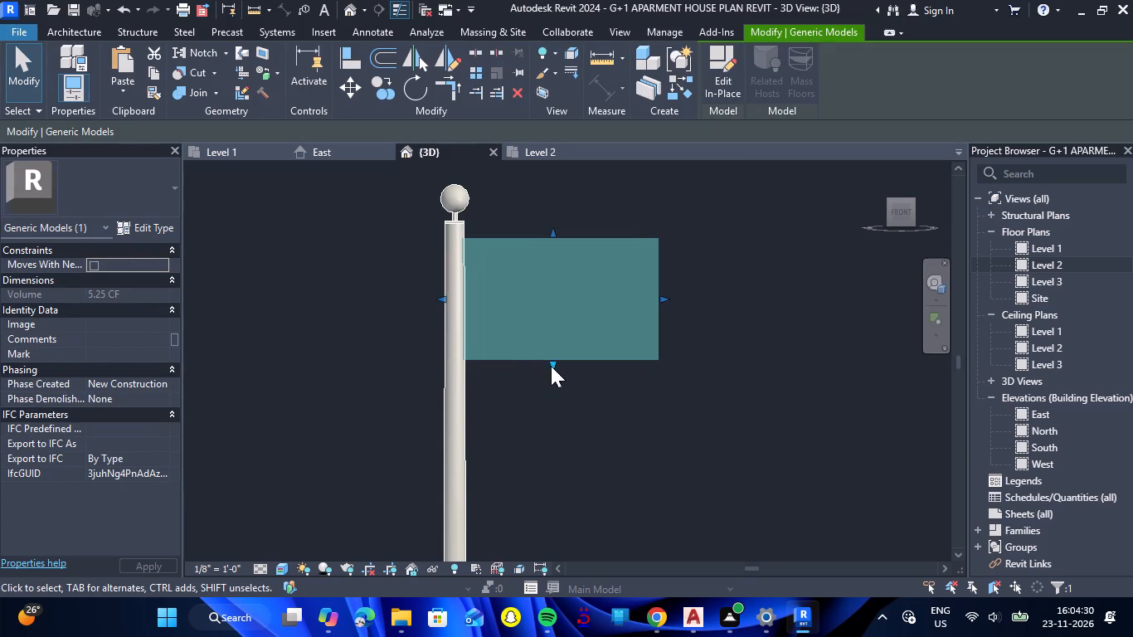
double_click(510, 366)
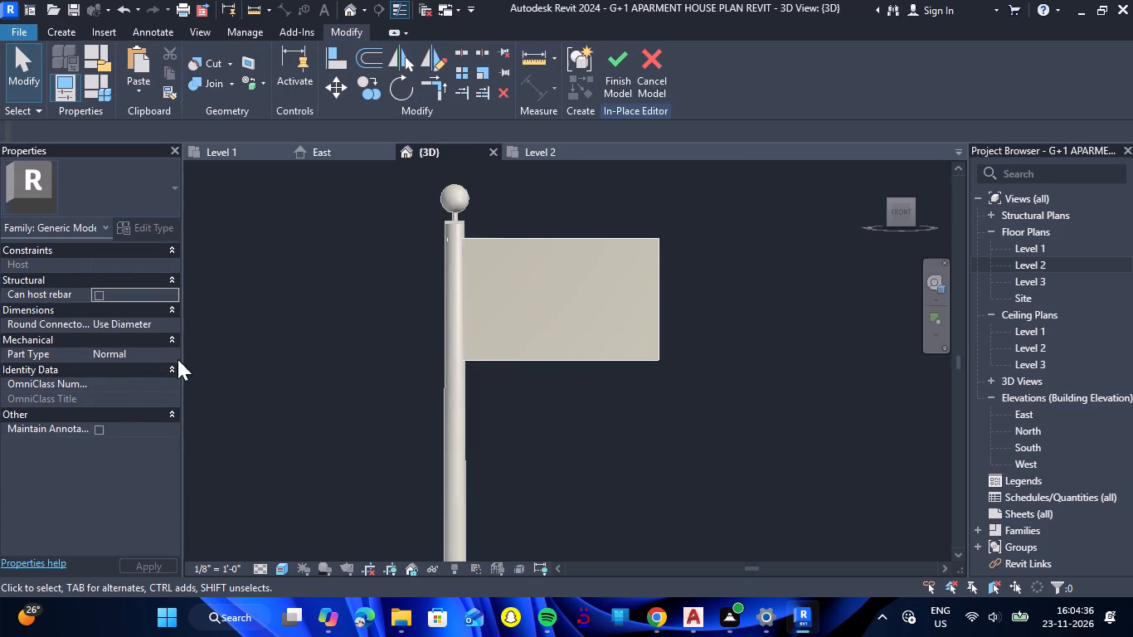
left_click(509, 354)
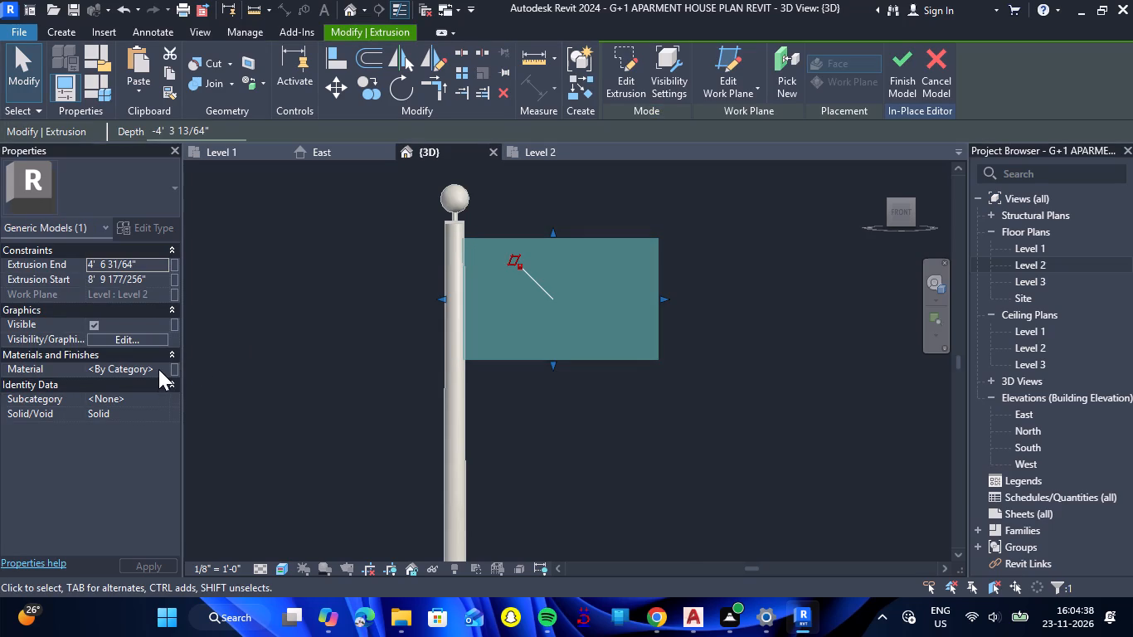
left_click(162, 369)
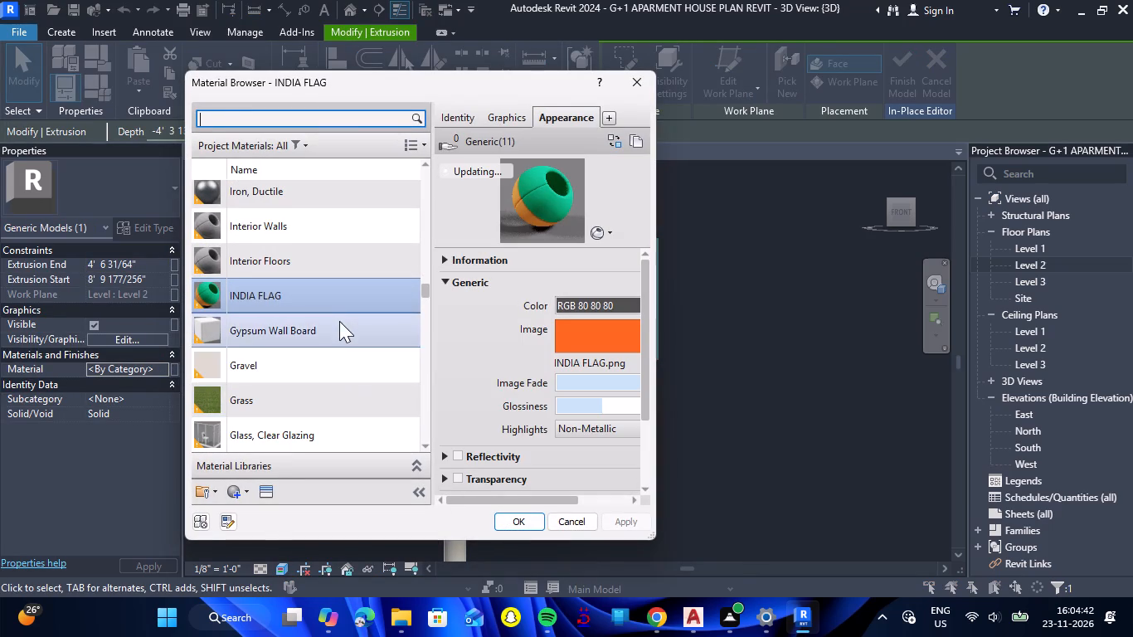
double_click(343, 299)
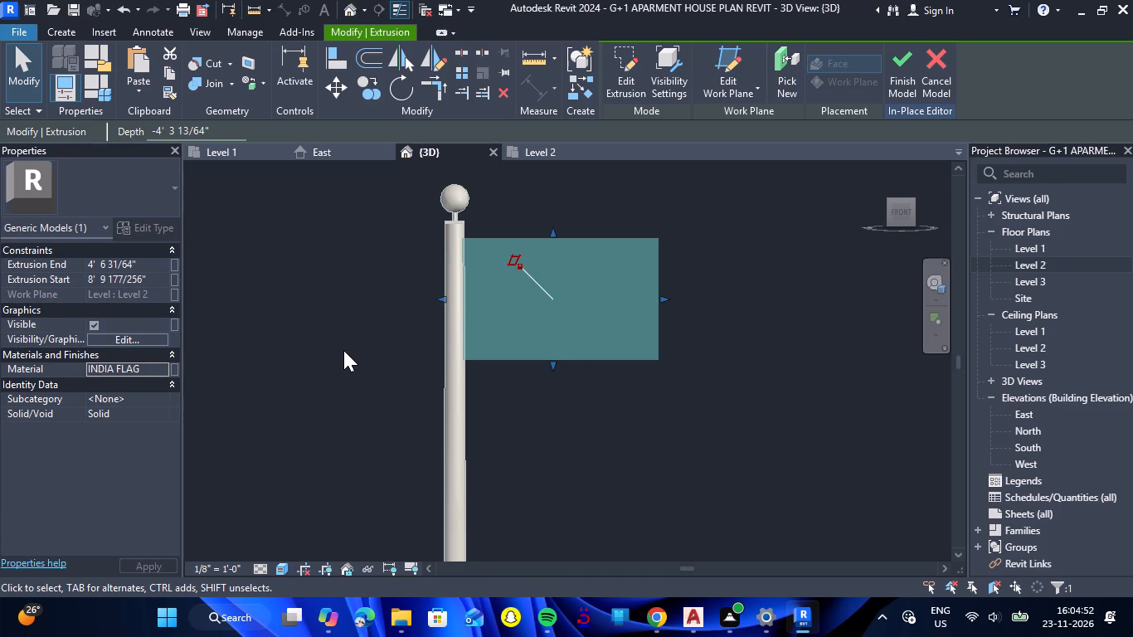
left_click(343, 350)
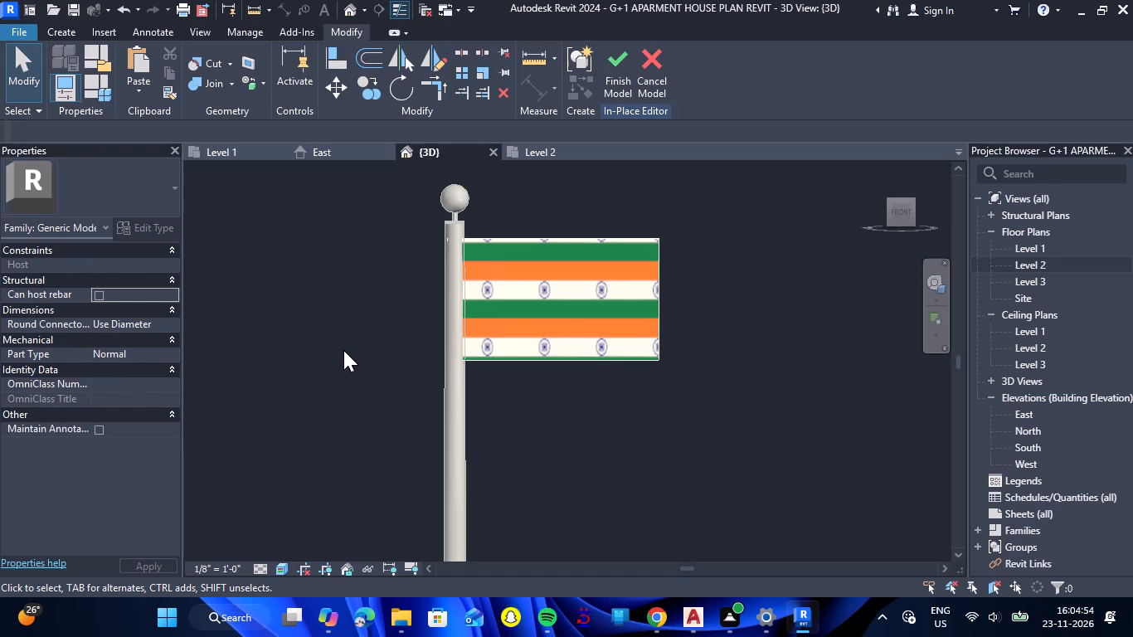
Measure the flag's height along its free vertical edge.
scroll(683, 371, "up", 2)
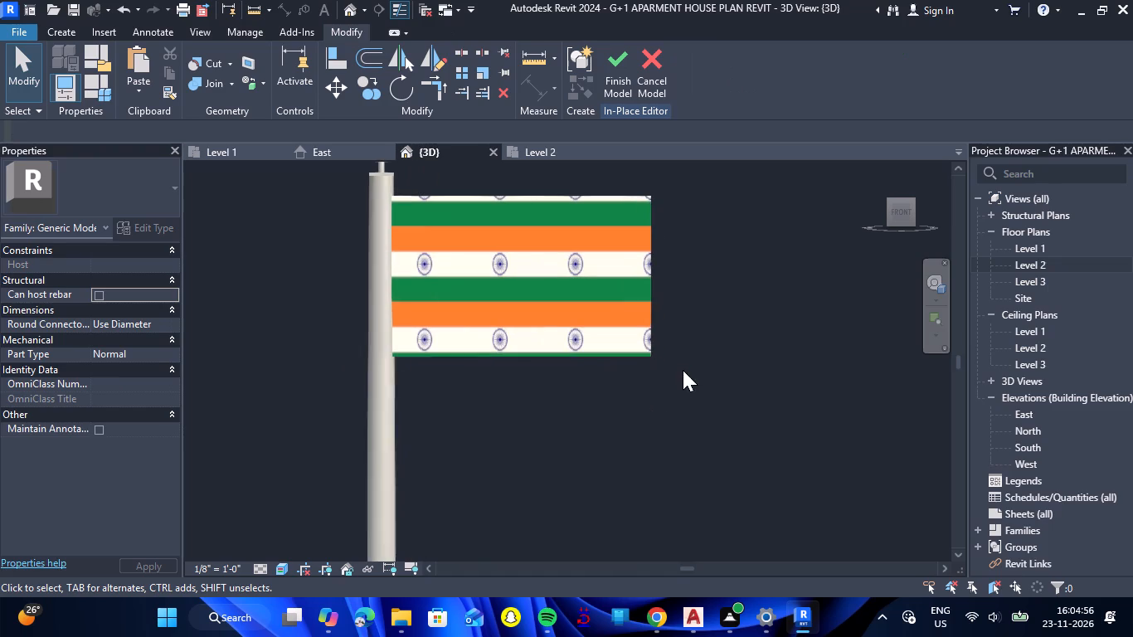
left_click(255, 12)
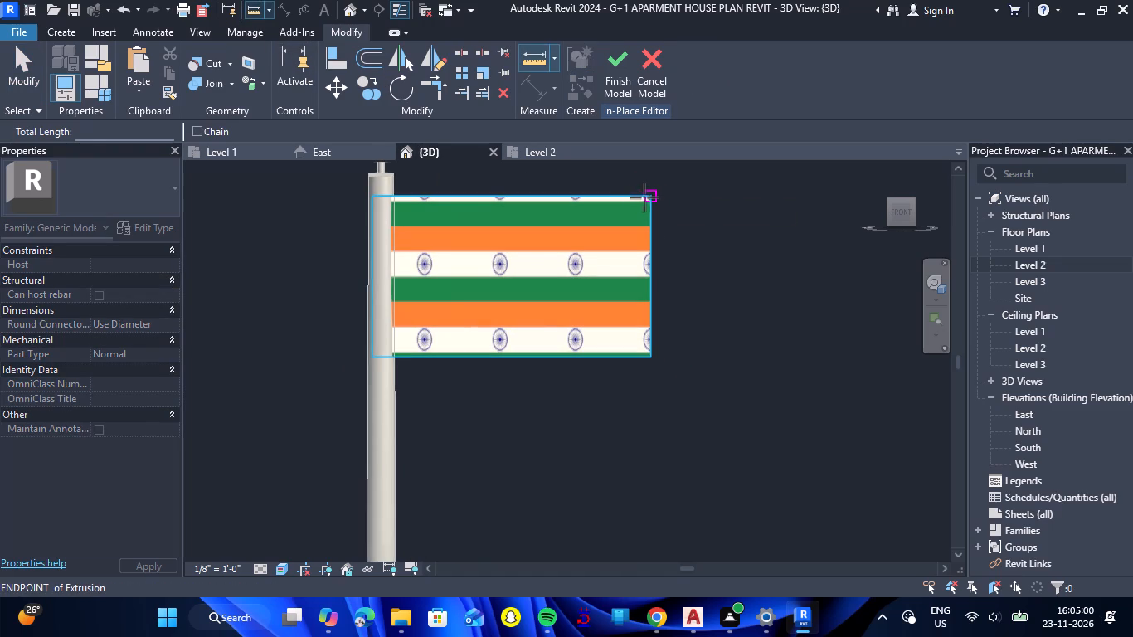
left_click(647, 197)
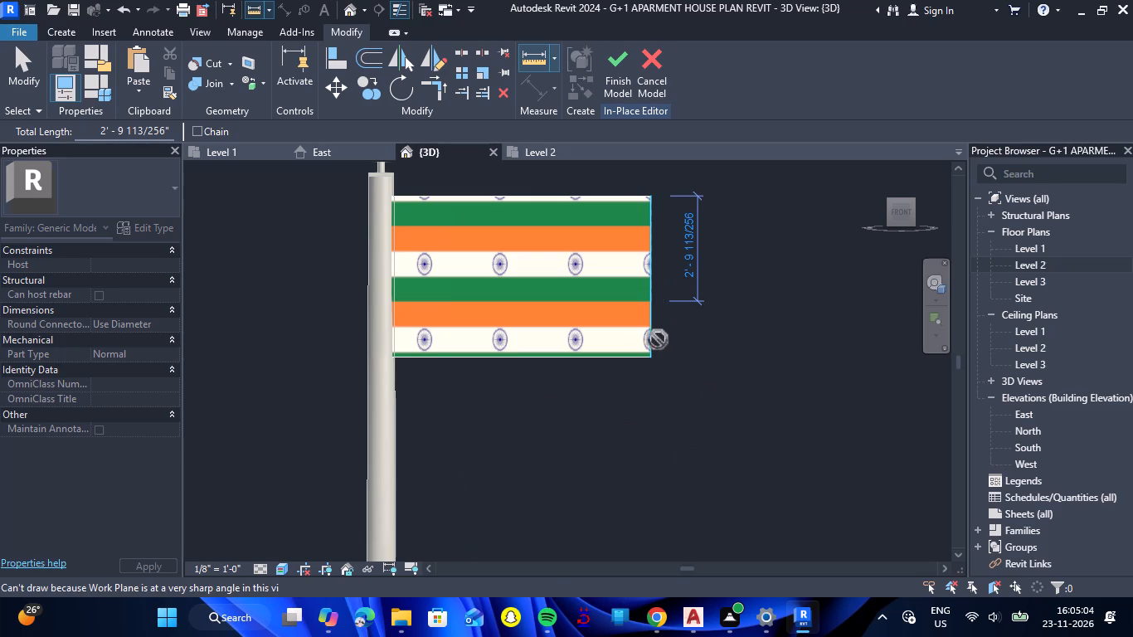
scroll(650, 359, "up", 1)
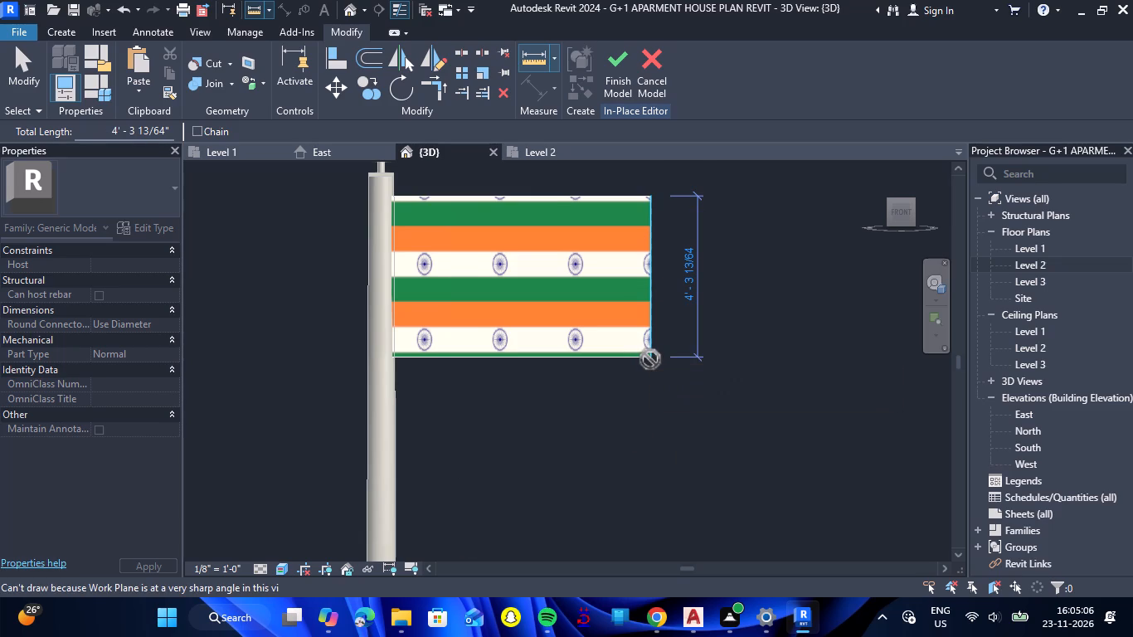
scroll(650, 359, "down", 2)
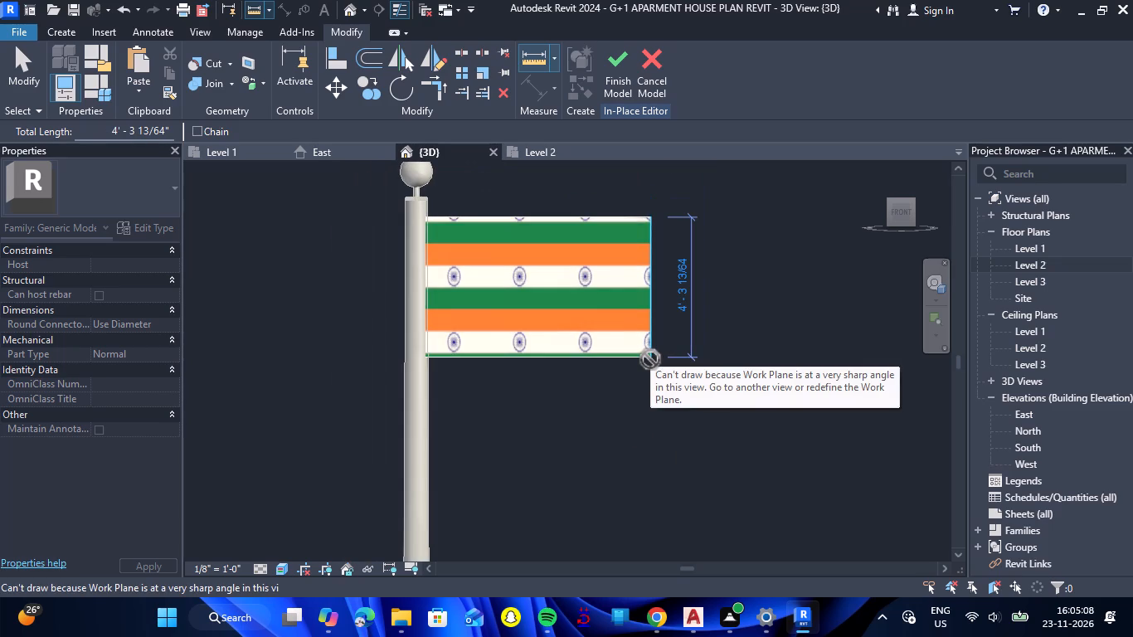
key("Escape")
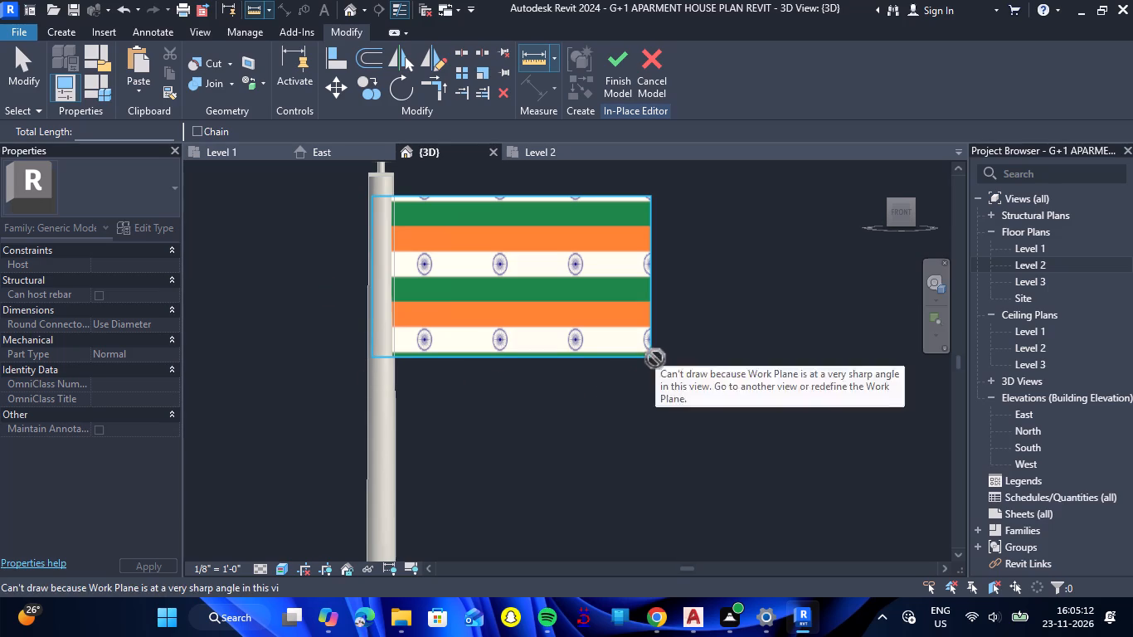
key("Escape")
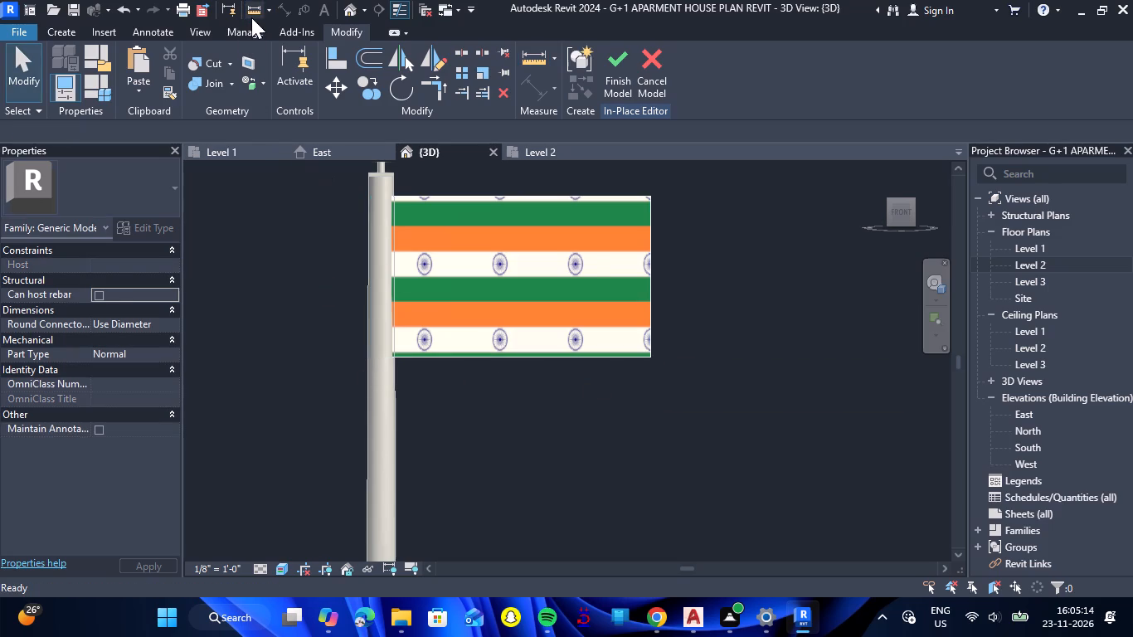
Try to measure the flag's length along its bottom edge, starting from the free lower corner.
left_click(251, 17)
left_click(649, 357)
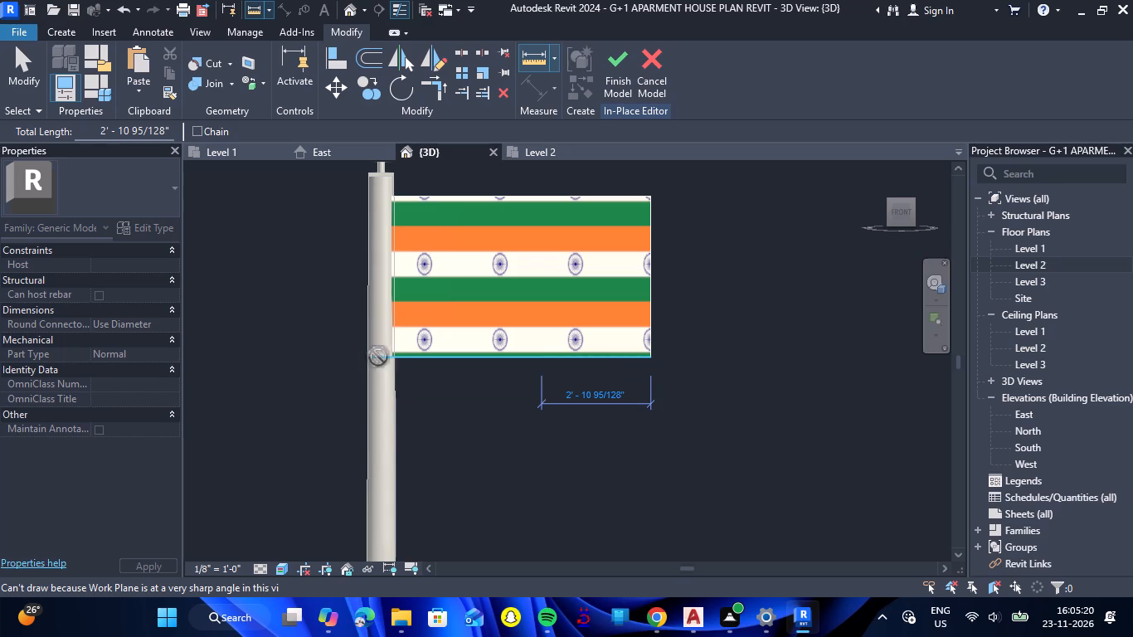
key("Escape")
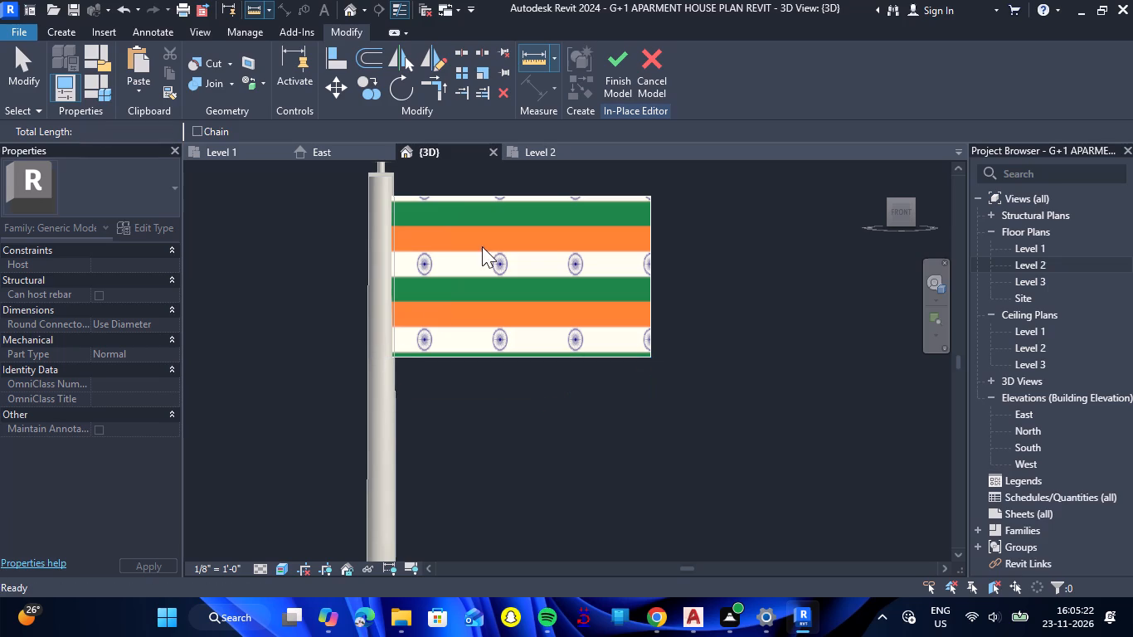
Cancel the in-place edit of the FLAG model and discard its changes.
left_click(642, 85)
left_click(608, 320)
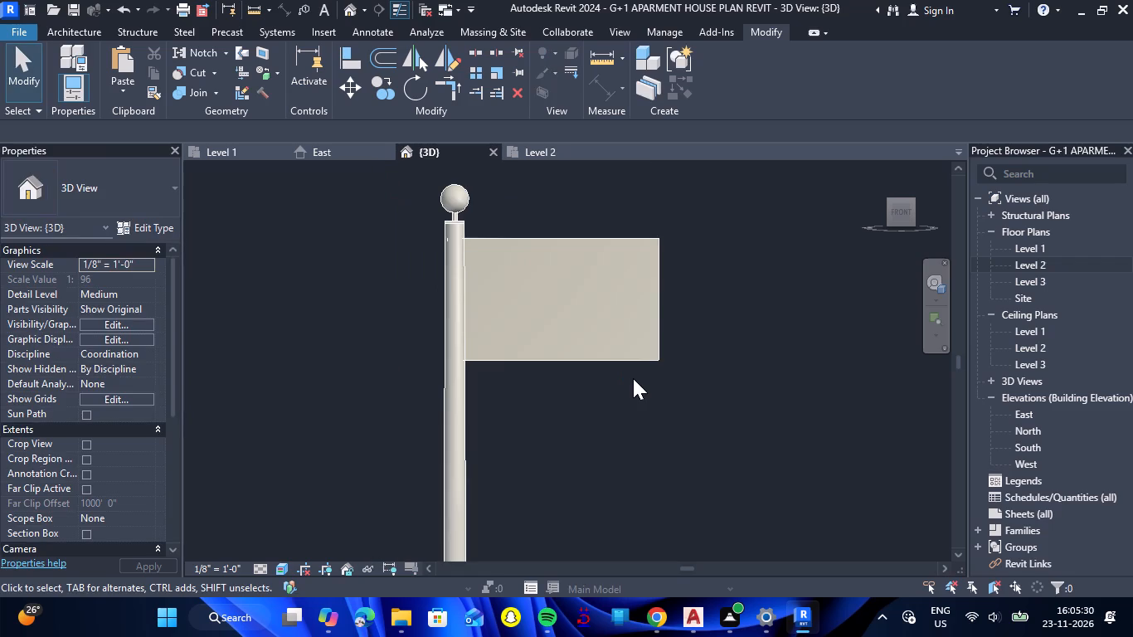
Measure the flag's free vertical edge from the upper to the lower corner in the 3D view.
scroll(614, 361, "up", 3)
scroll(614, 361, "down", 2)
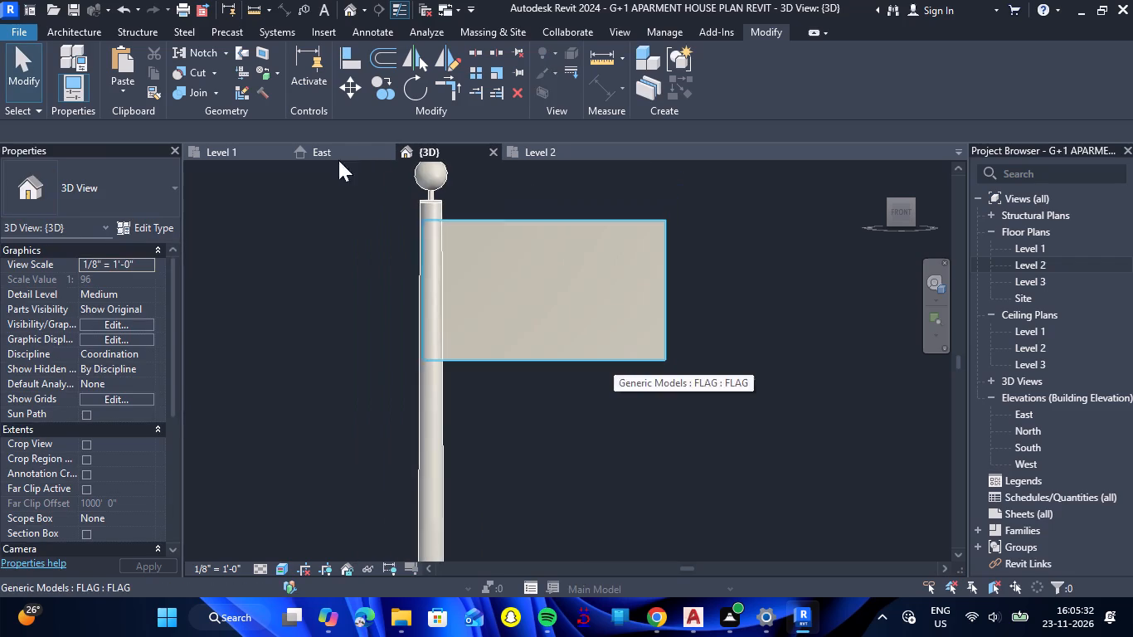
left_click(552, 354)
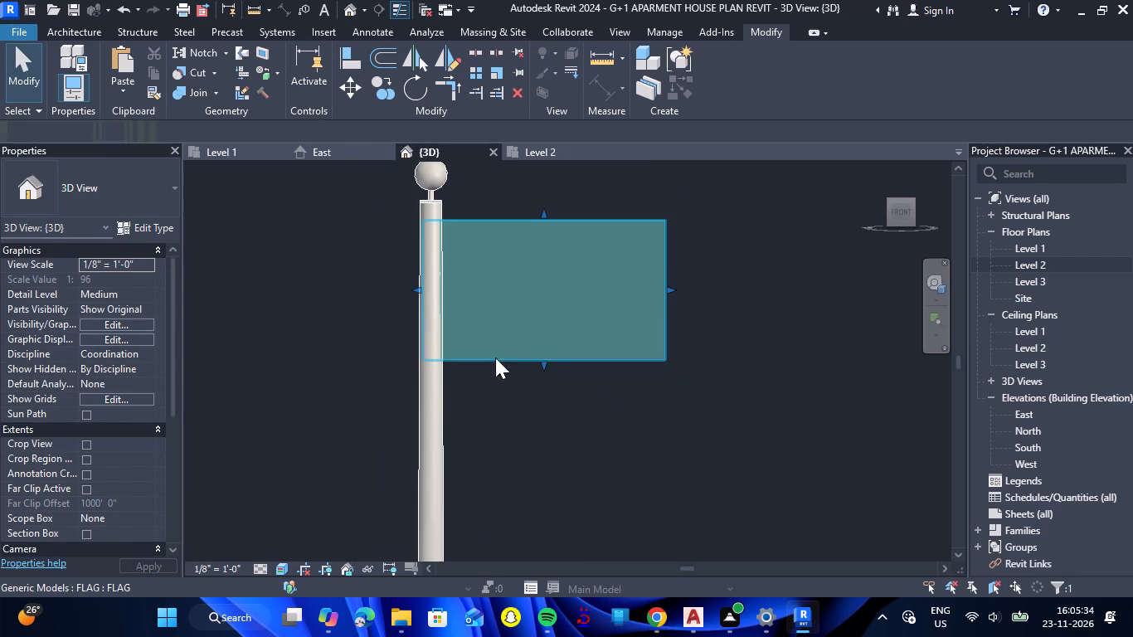
key("Escape")
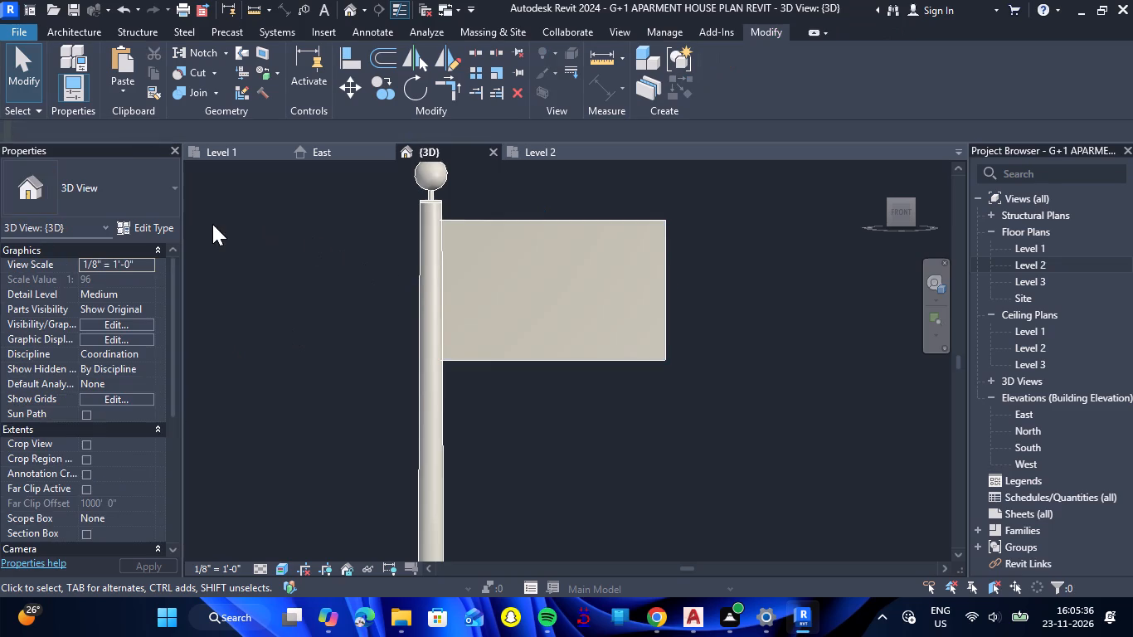
left_click(255, 9)
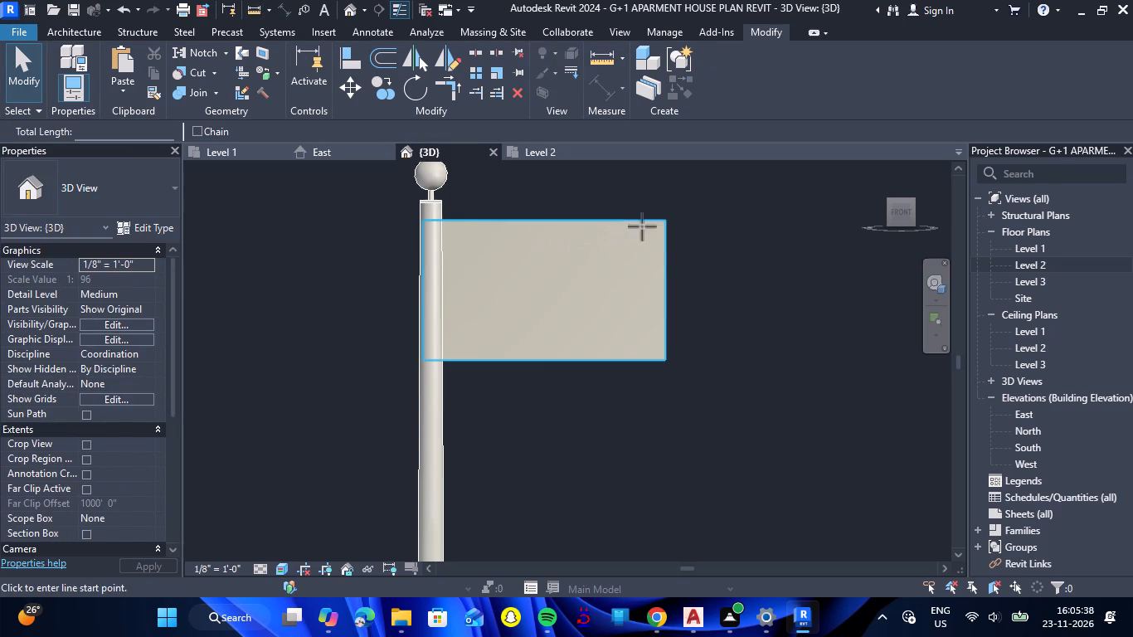
left_click(664, 221)
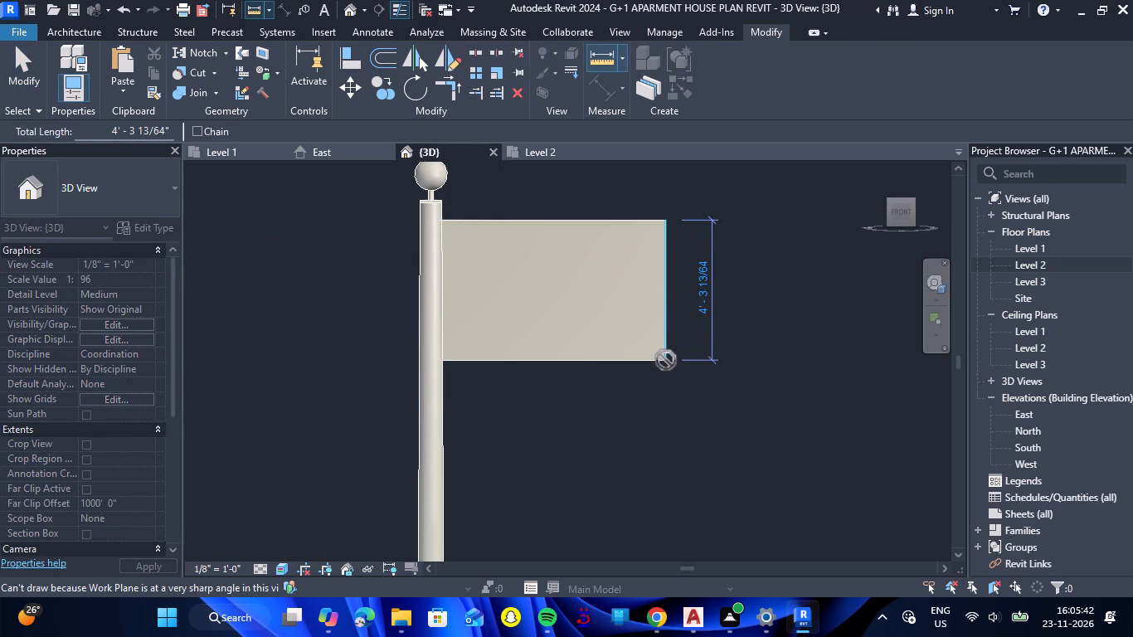
left_click(666, 360)
key("Escape")
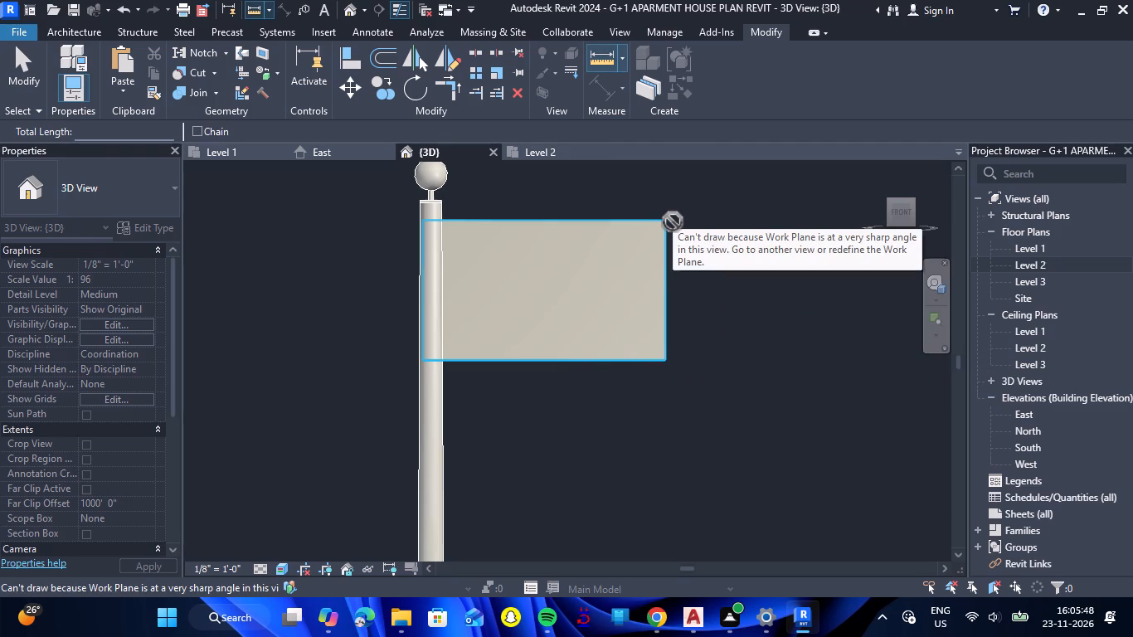
key("Escape")
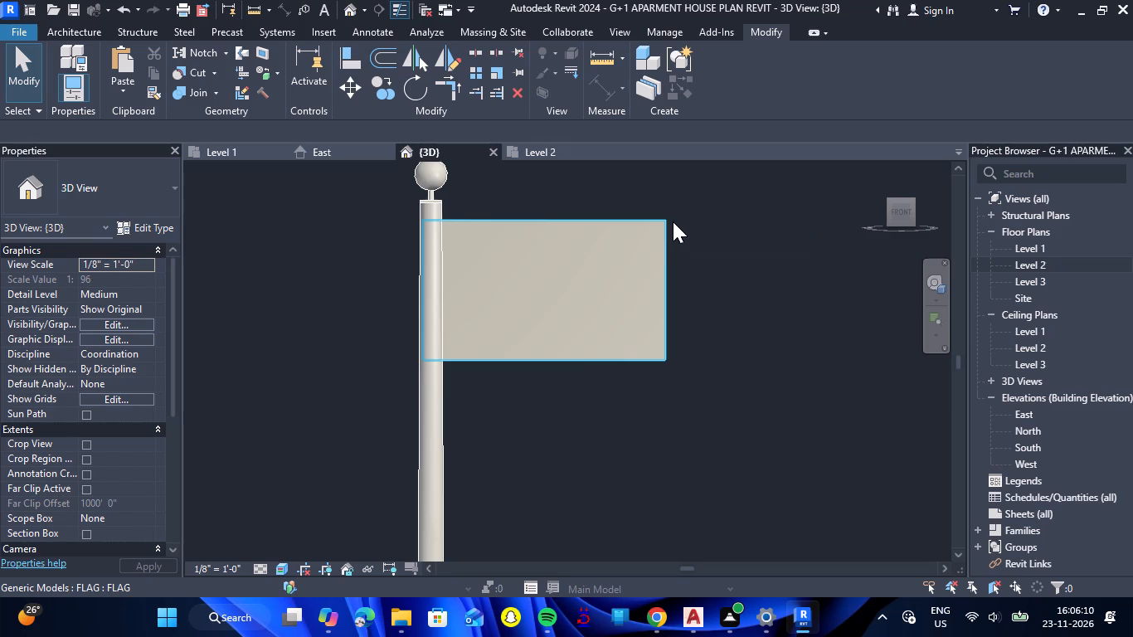
Try to measure the flag's bottom edge from its free lower corner towards the pole.
left_click(255, 12)
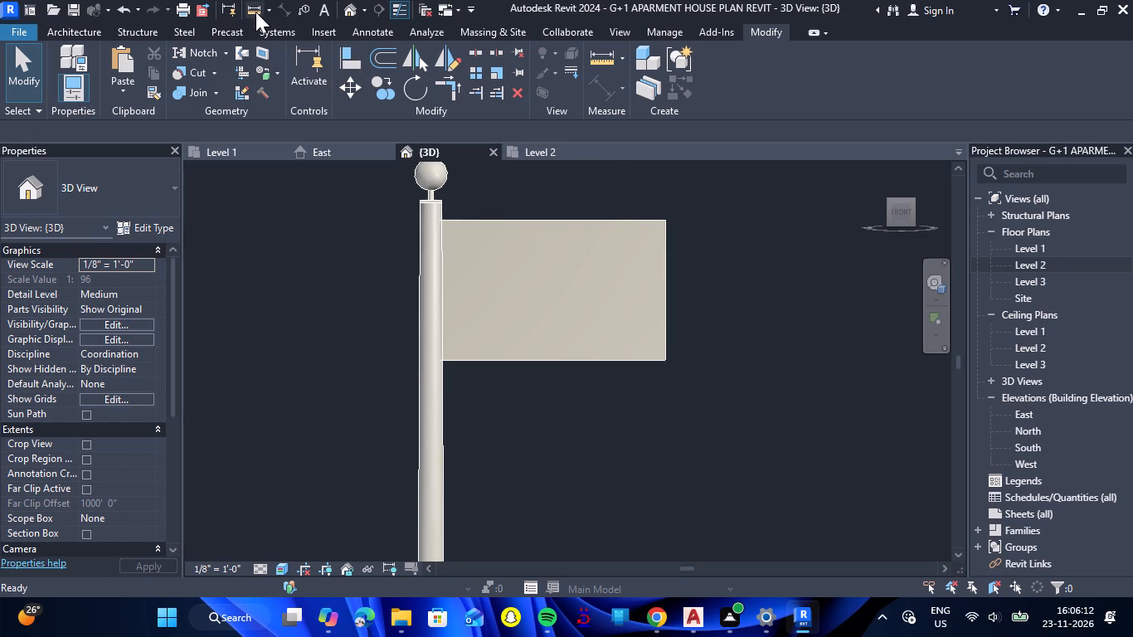
left_click(665, 359)
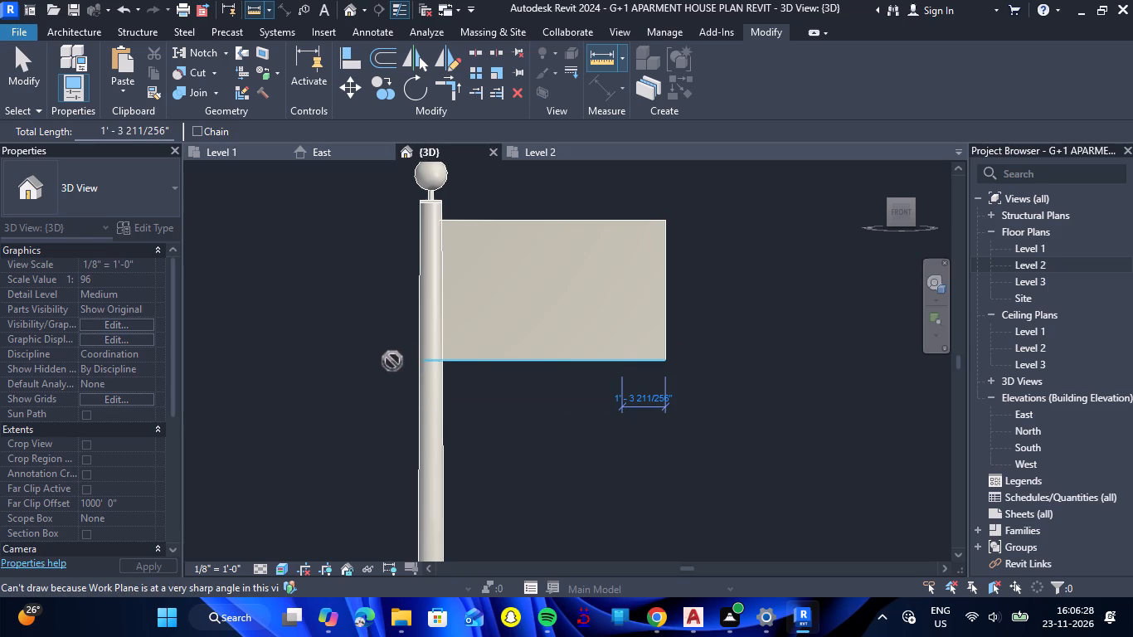
key("Escape")
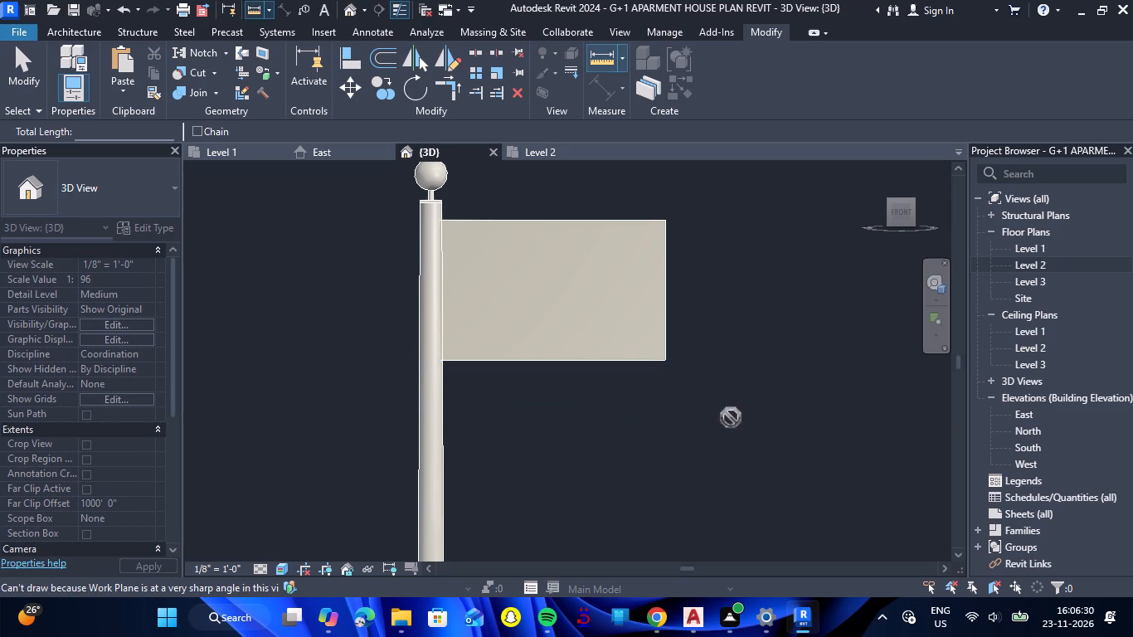
Try to measure the flag's top edge from its free upper corner towards the pole.
left_click(247, 12)
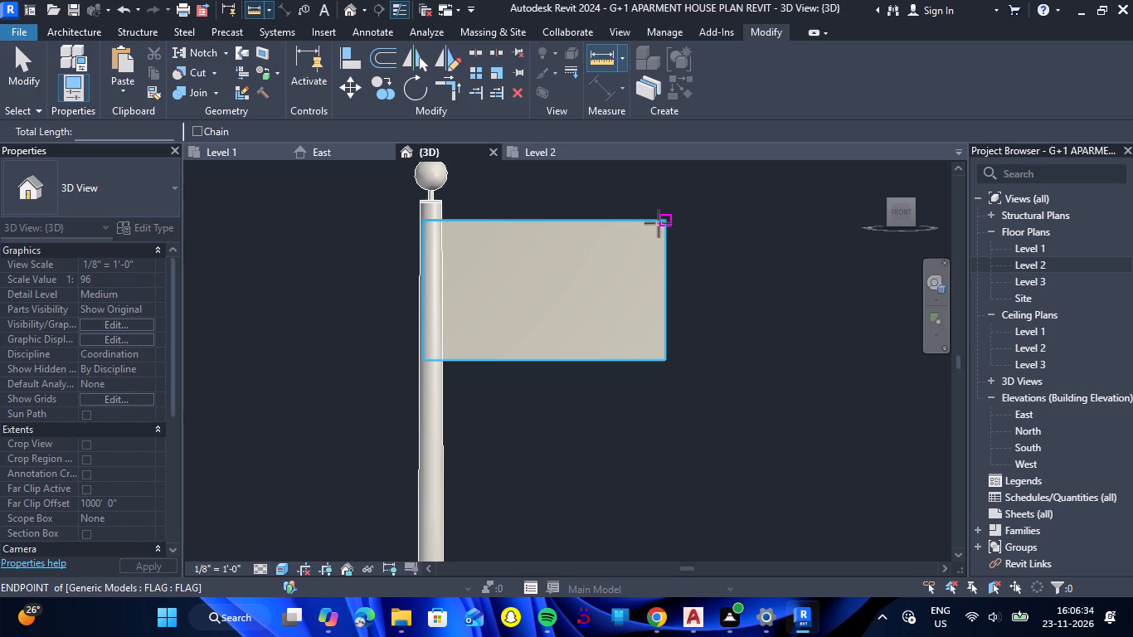
left_click(665, 221)
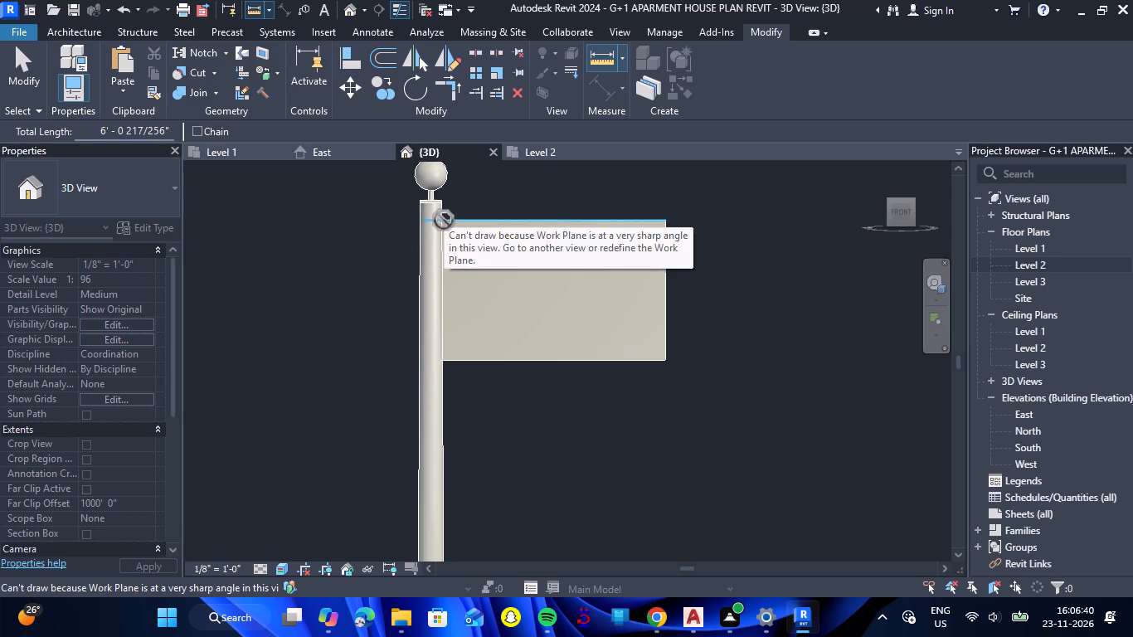
left_click(444, 220)
key("Escape")
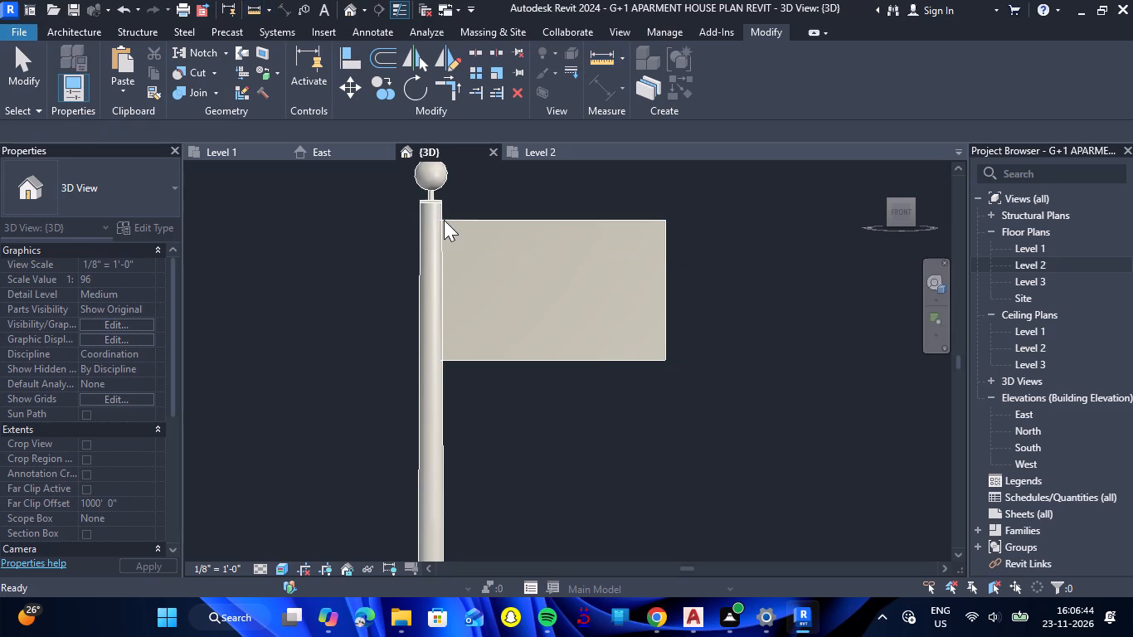
key("Escape")
Open the FLAG extrusion's INDIA FLAG texture for in-place editing and unlink the image's sample width and height.
double_click(498, 356)
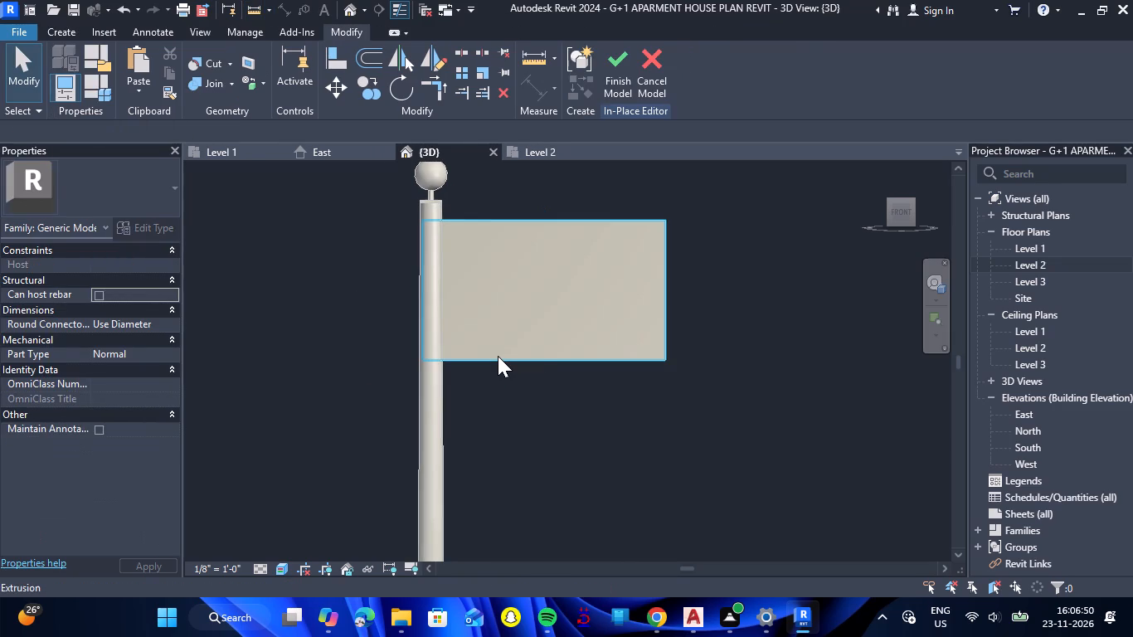
left_click(566, 359)
left_click(157, 367)
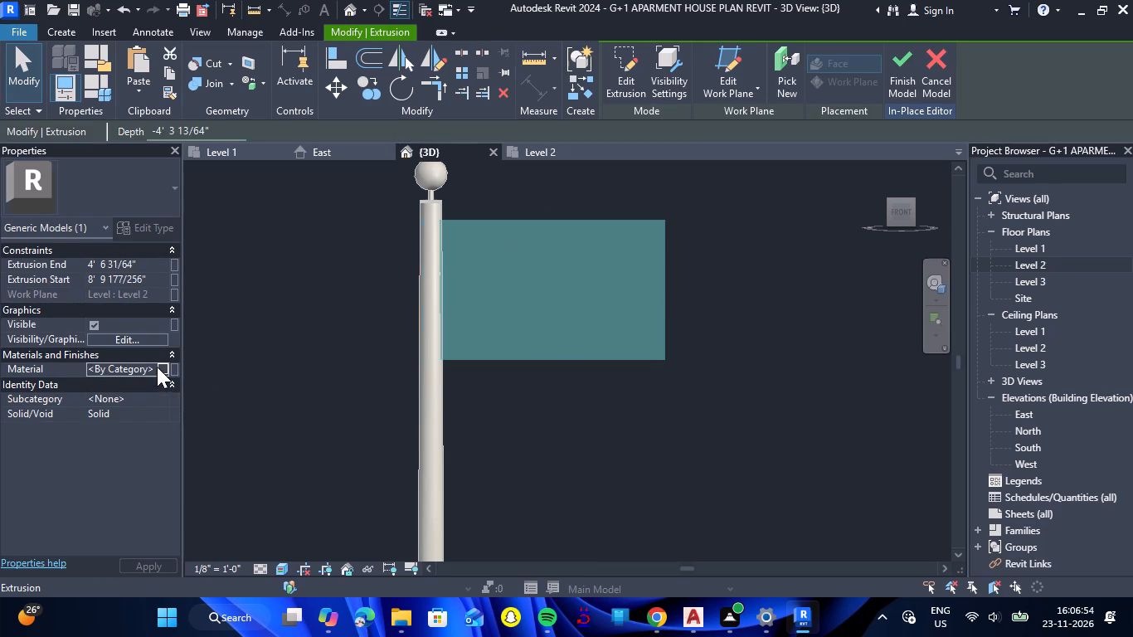
left_click(159, 367)
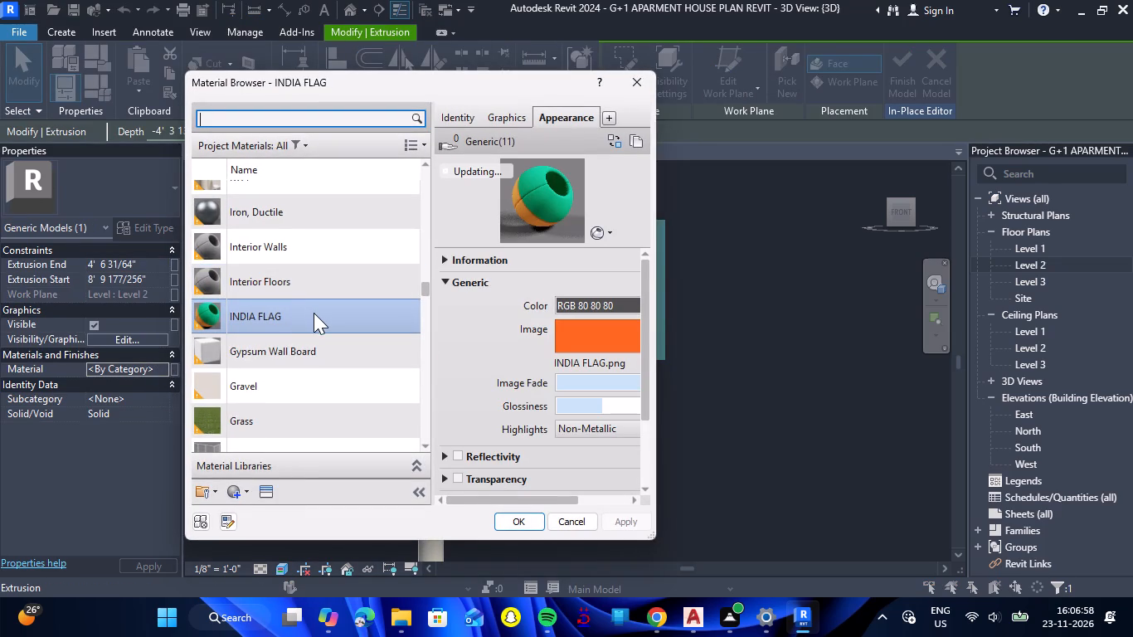
left_click(562, 339)
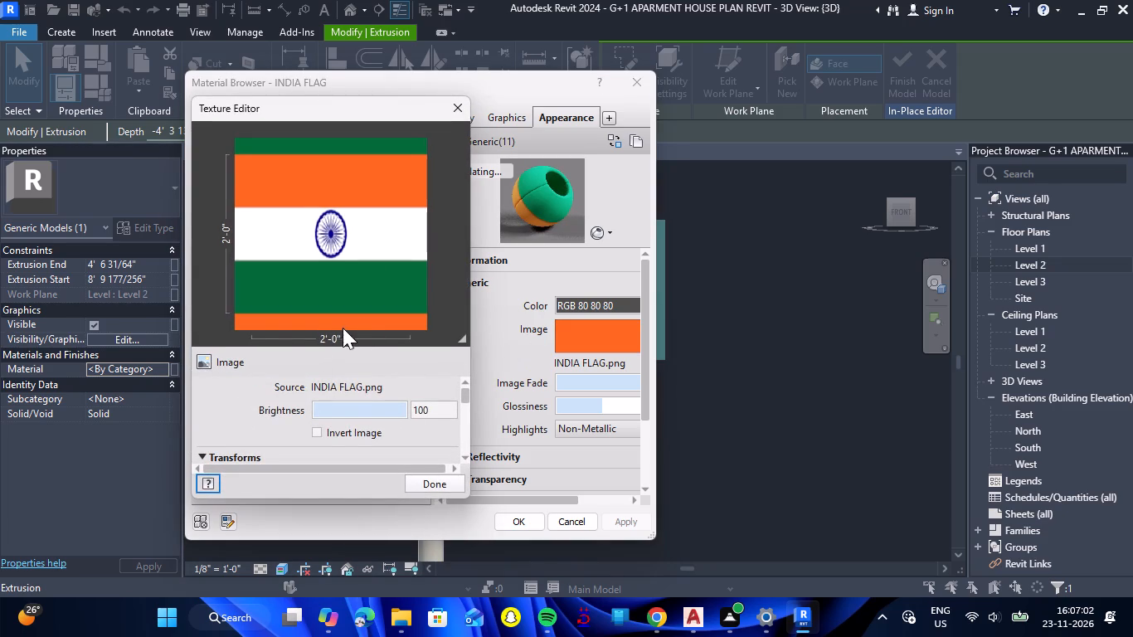
scroll(348, 395, "down", 4)
scroll(239, 403, "down", 4)
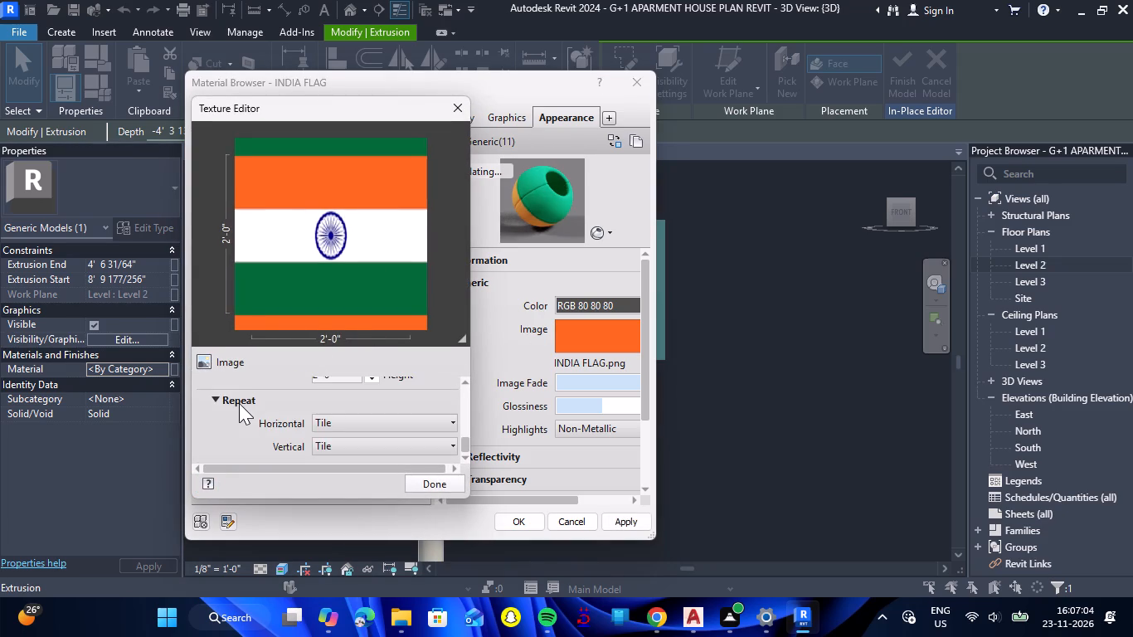
scroll(239, 403, "up", 1)
left_click(435, 412)
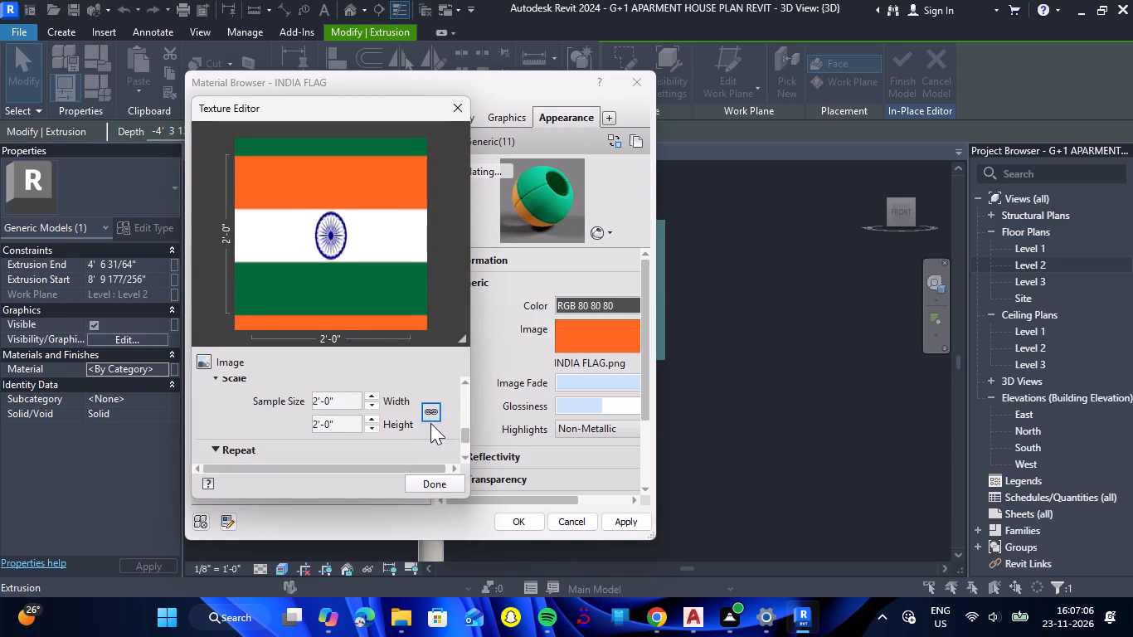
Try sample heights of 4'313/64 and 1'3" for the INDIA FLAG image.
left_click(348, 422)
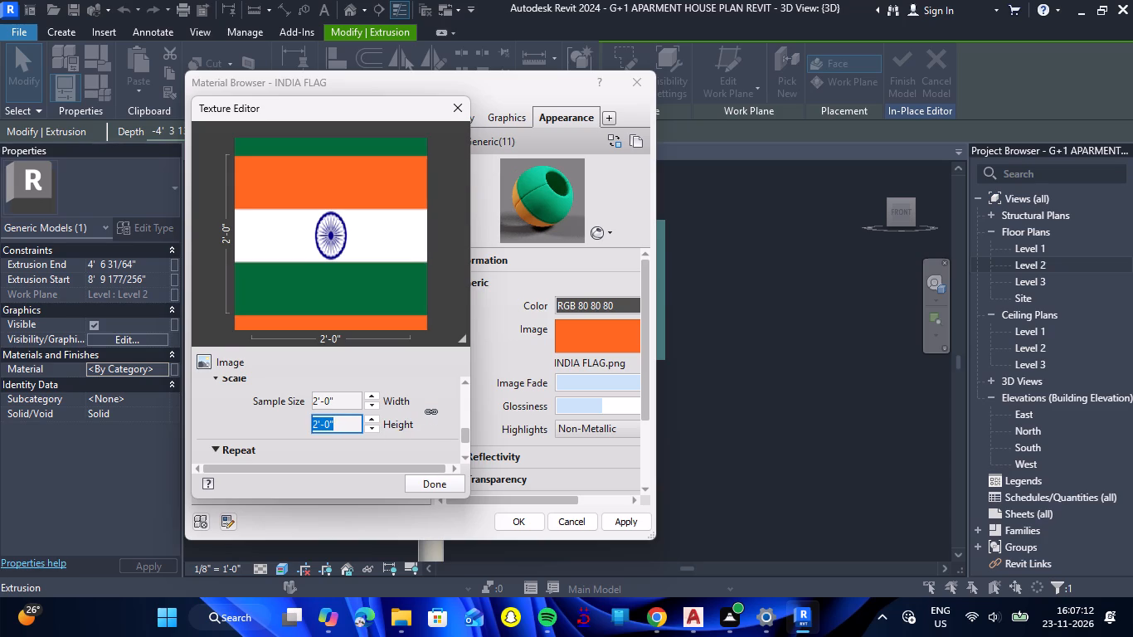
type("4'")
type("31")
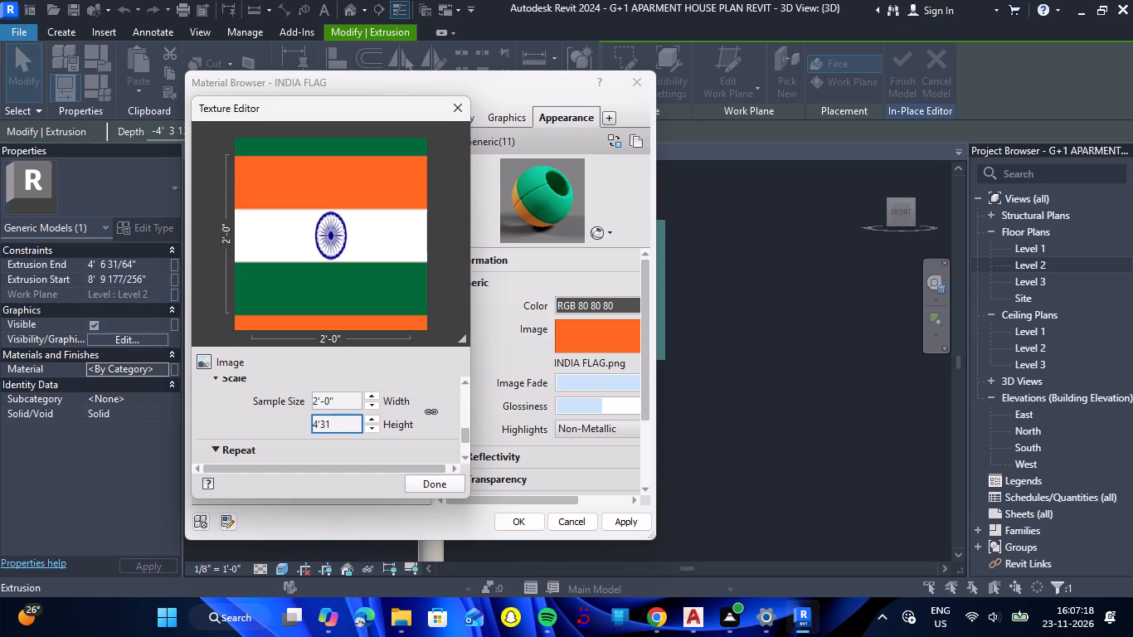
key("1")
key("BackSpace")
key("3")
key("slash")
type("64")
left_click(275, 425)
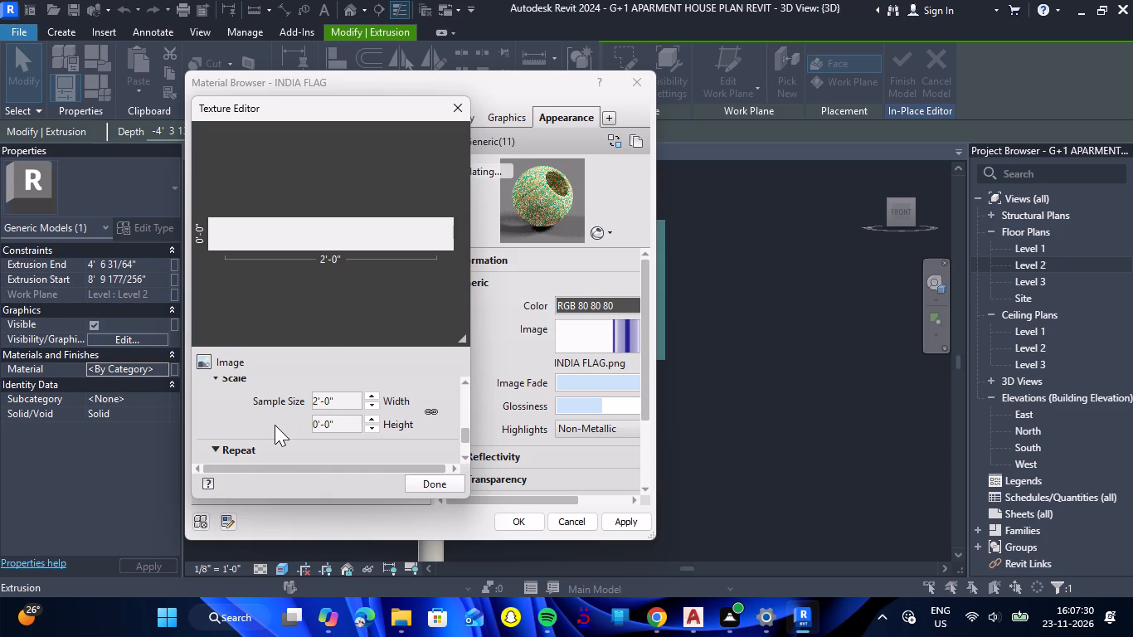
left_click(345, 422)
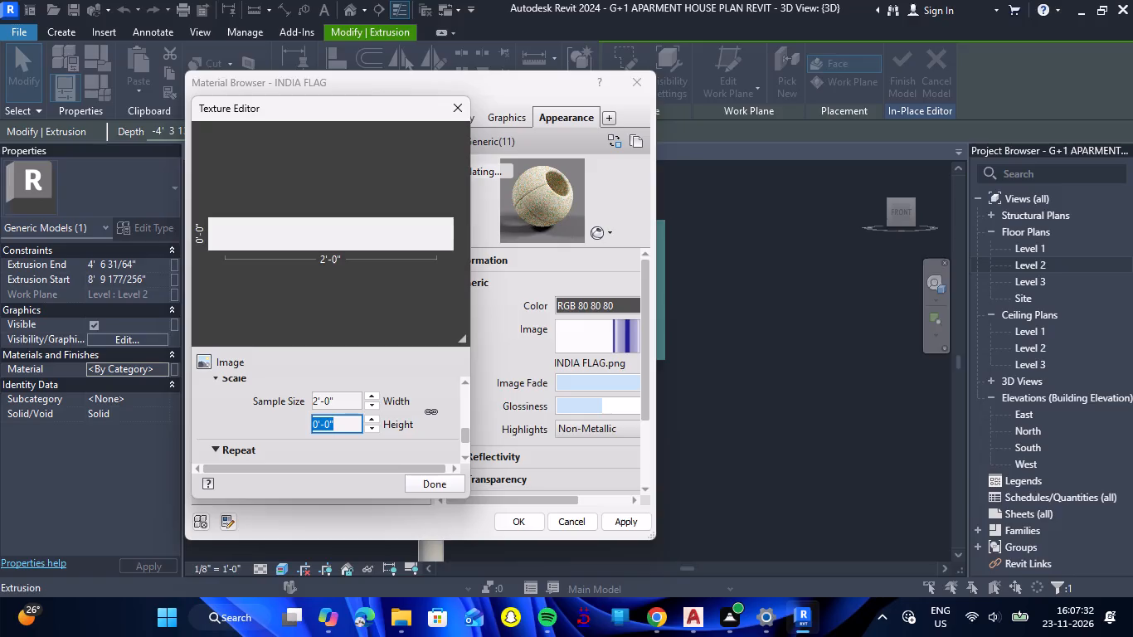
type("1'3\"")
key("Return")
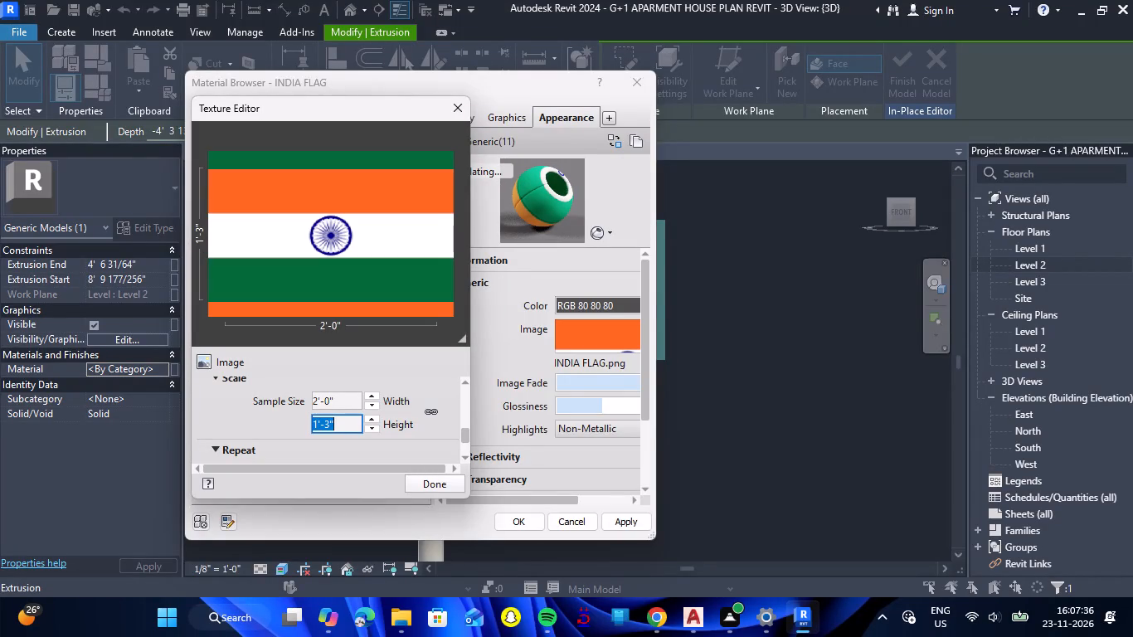
Set the INDIA FLAG image's sample height to 4'-3".
left_click(349, 422)
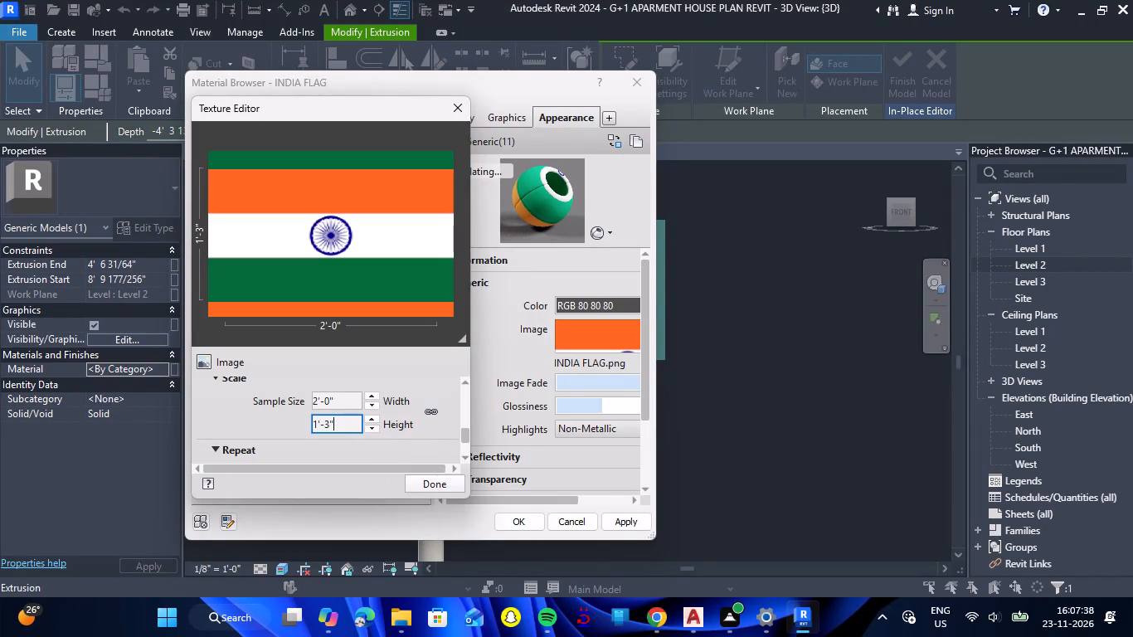
left_click_drag(349, 422, 258, 422)
key("BackSpace")
key("4")
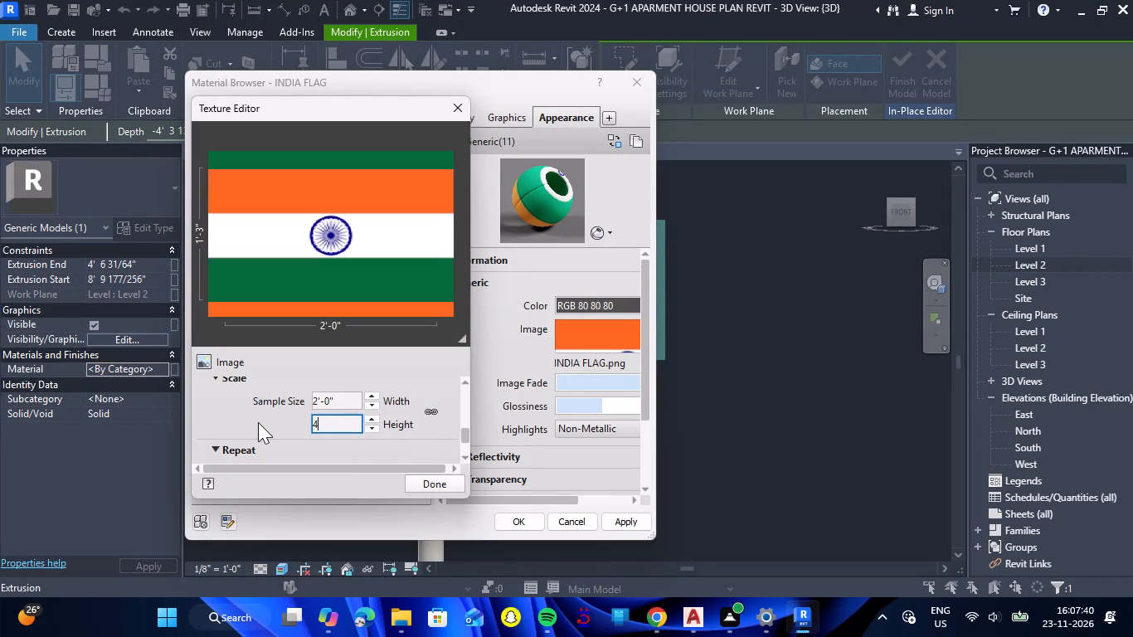
key("apostrophe")
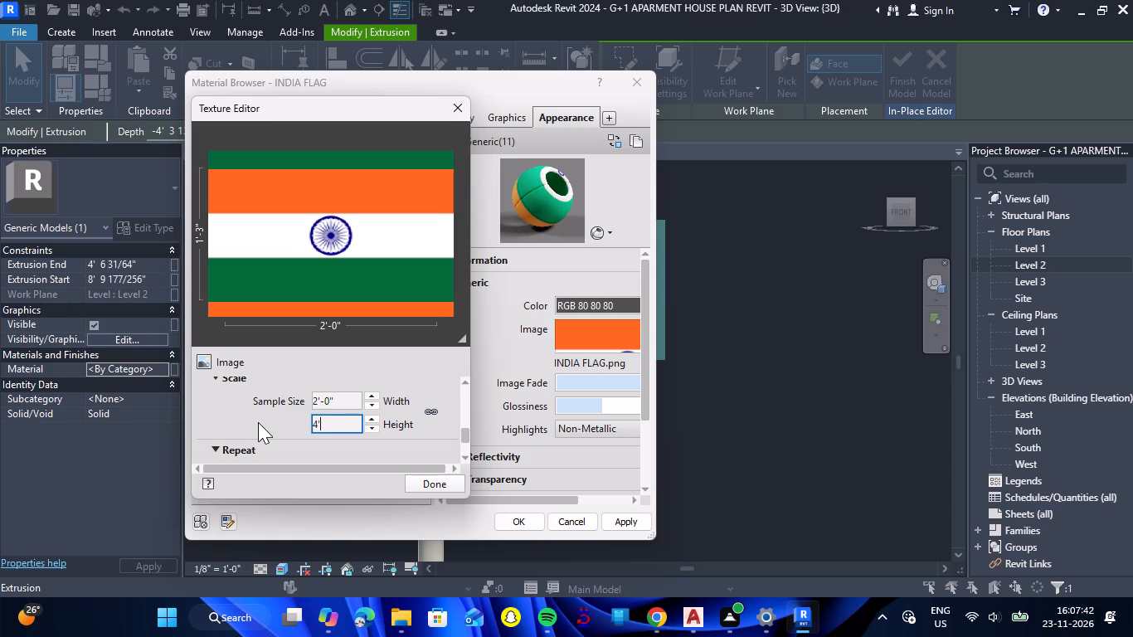
type("-3\"")
key("Return")
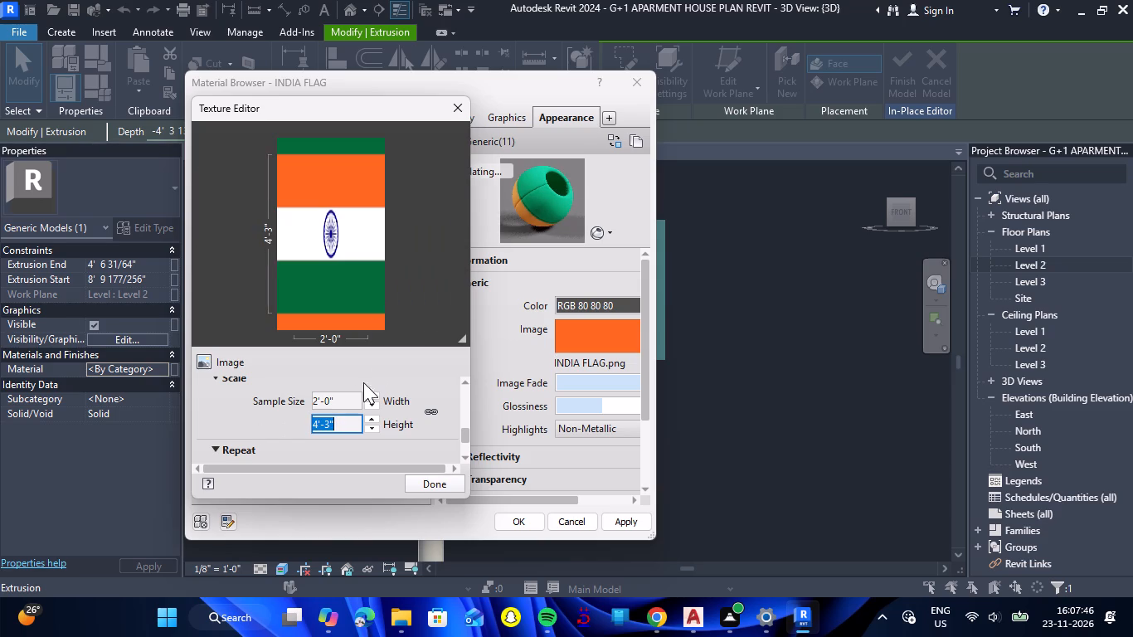
Set the INDIA FLAG image's sample width to 6'-0" and finish the texture edit.
left_click(346, 399)
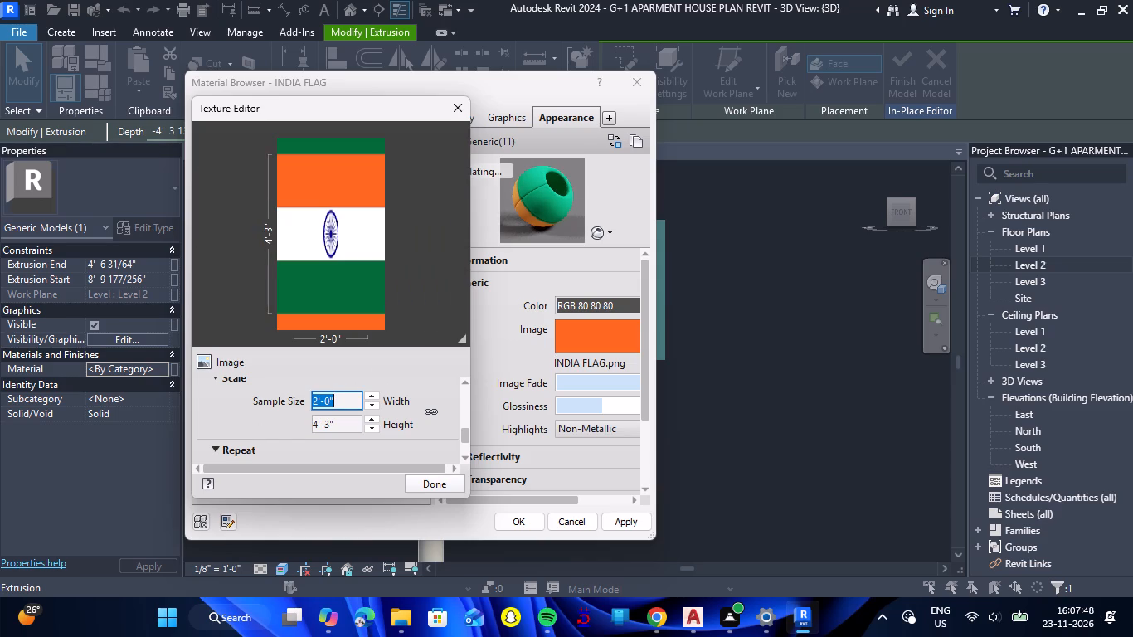
type("6'")
key("Return")
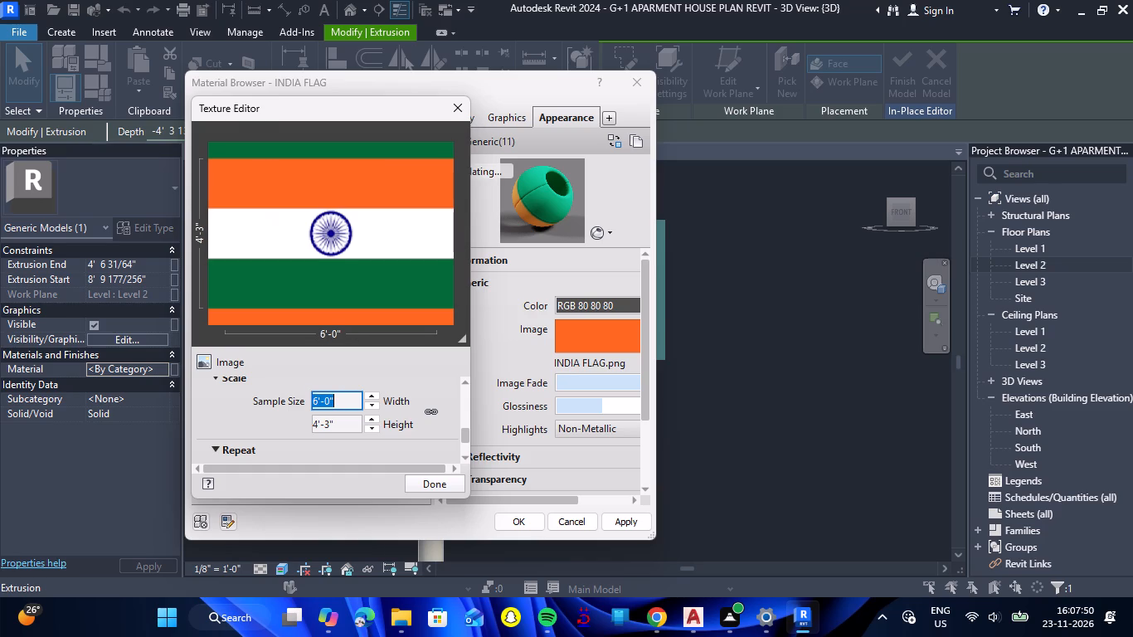
left_click(446, 484)
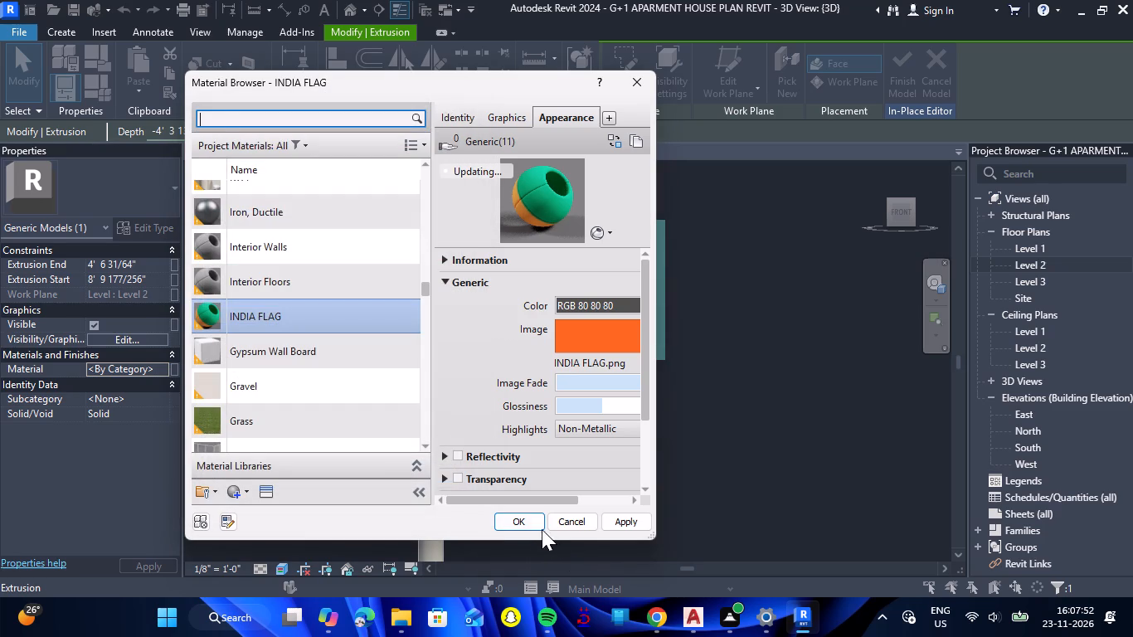
Assign the INDIA FLAG material to the flag extrusion and deselect it.
left_click(502, 521)
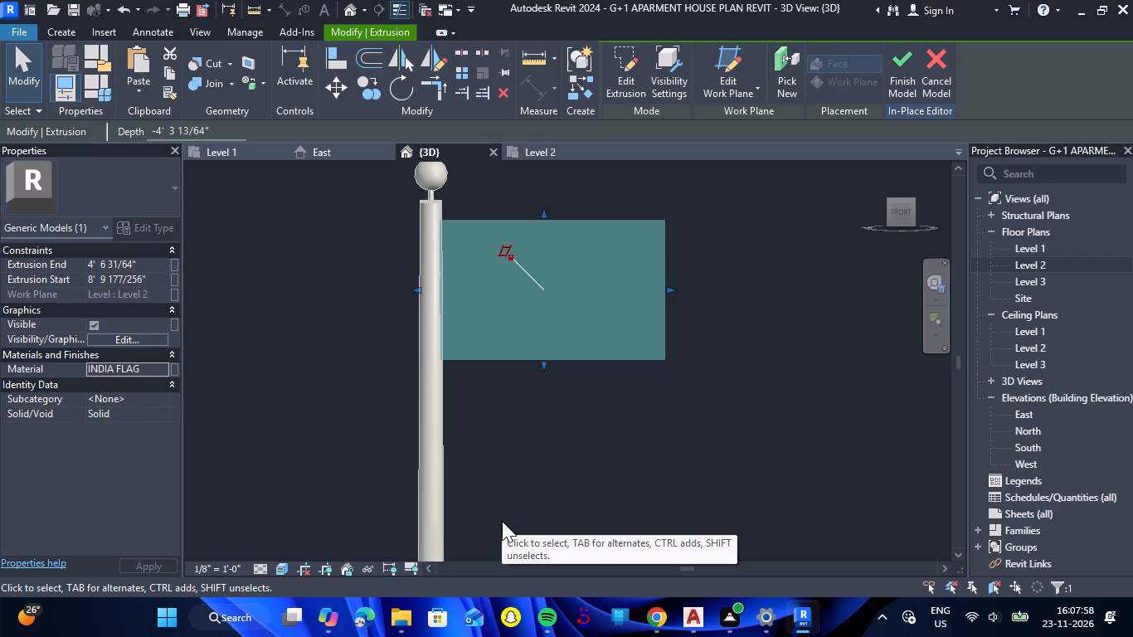
left_click(708, 430)
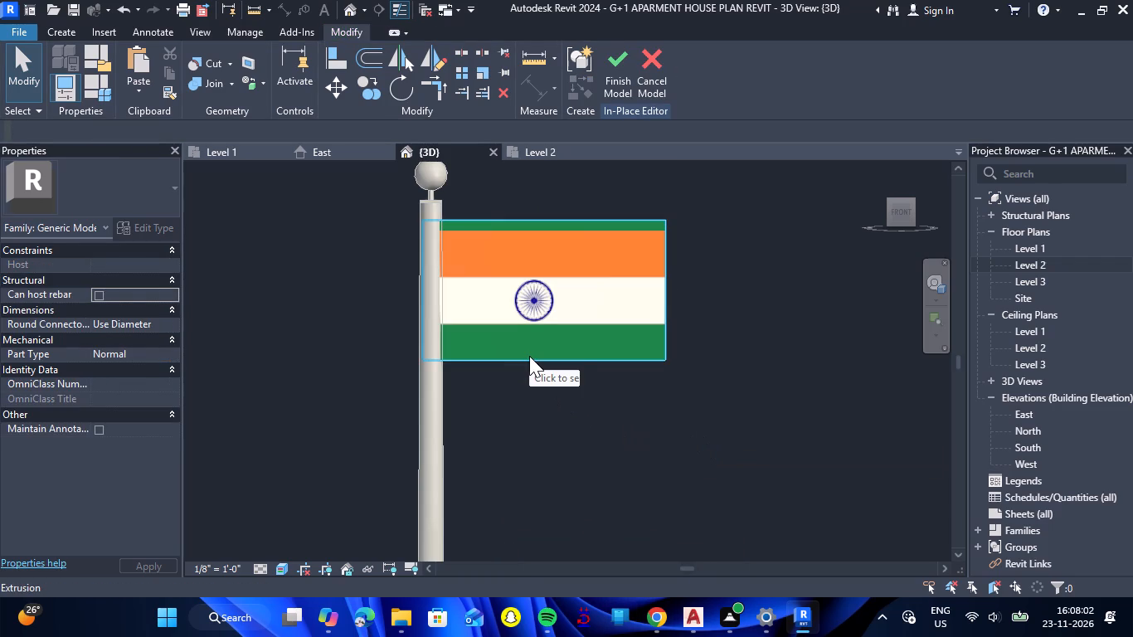
Set the INDIA FLAG image's sample height to 4'-4" and apply the material to the flag extrusion.
left_click(464, 344)
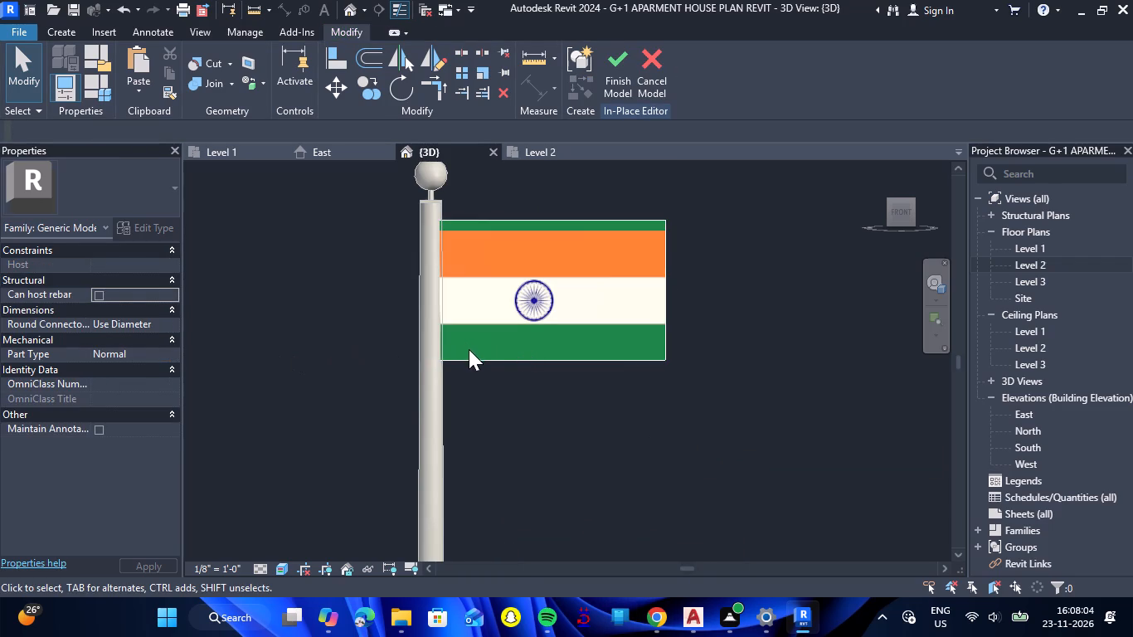
left_click(471, 352)
scroll(559, 389, "down", 5)
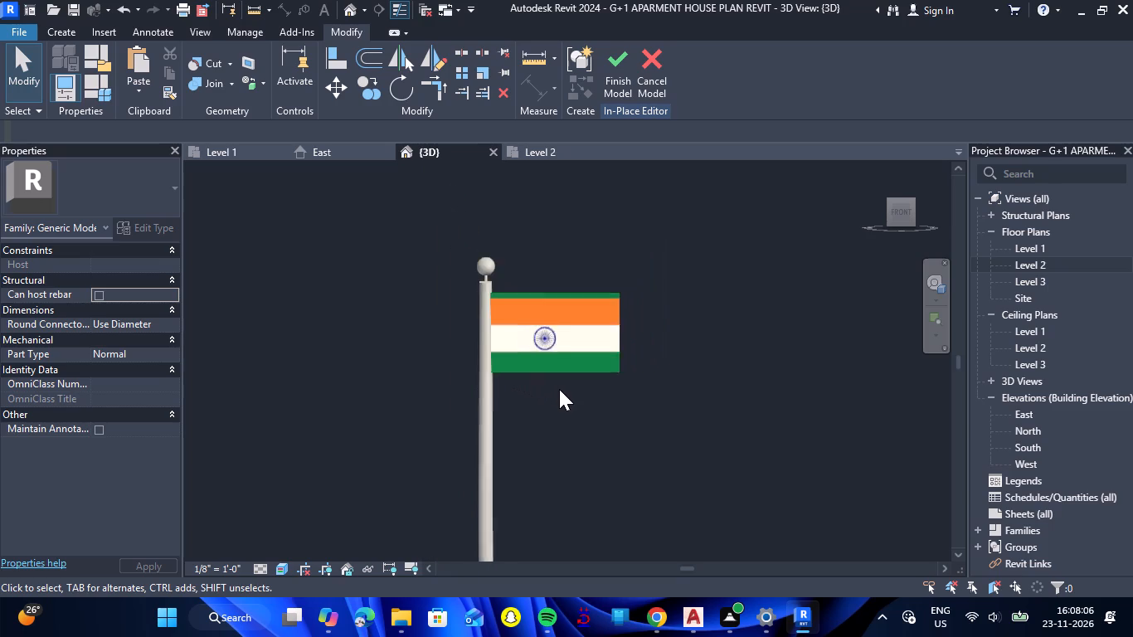
scroll(559, 389, "up", 2)
key("Escape")
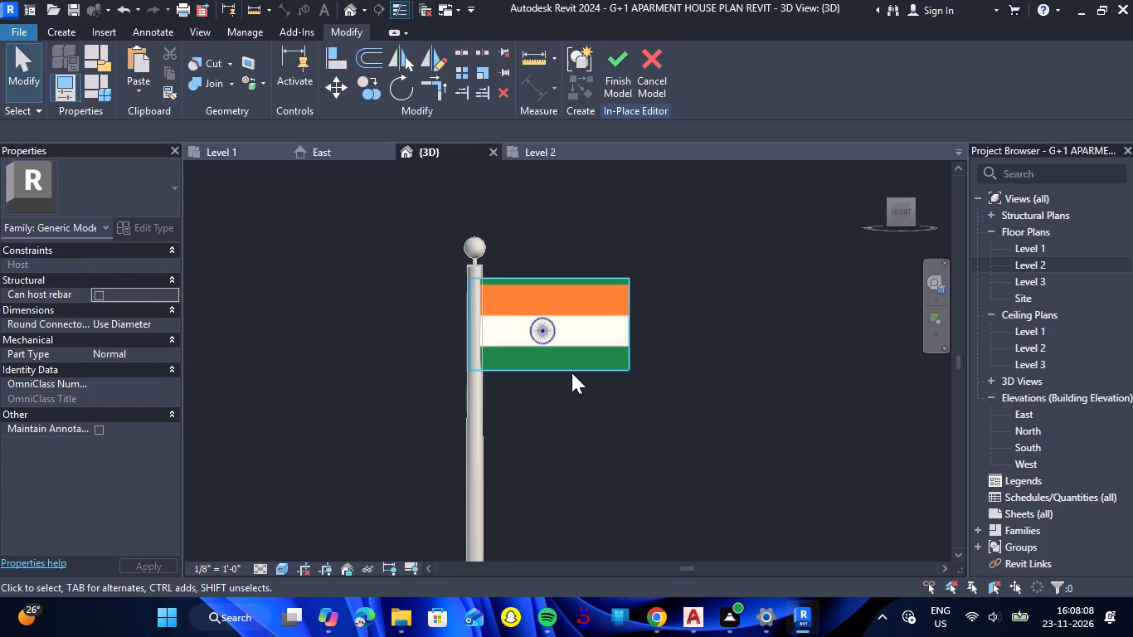
left_click(573, 366)
left_click(165, 370)
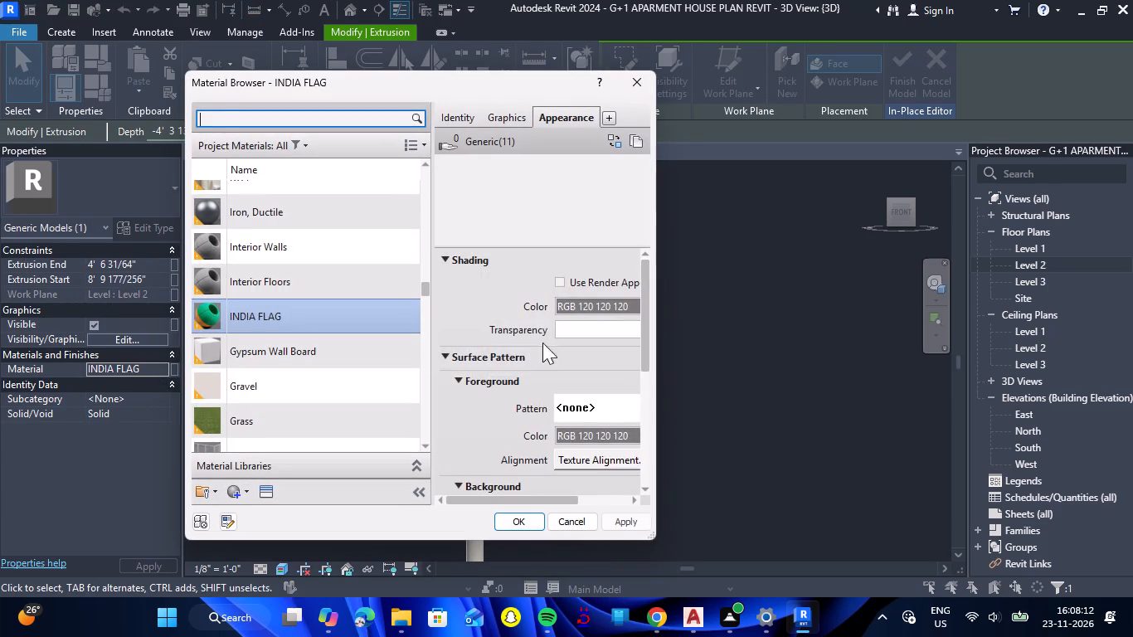
left_click(573, 335)
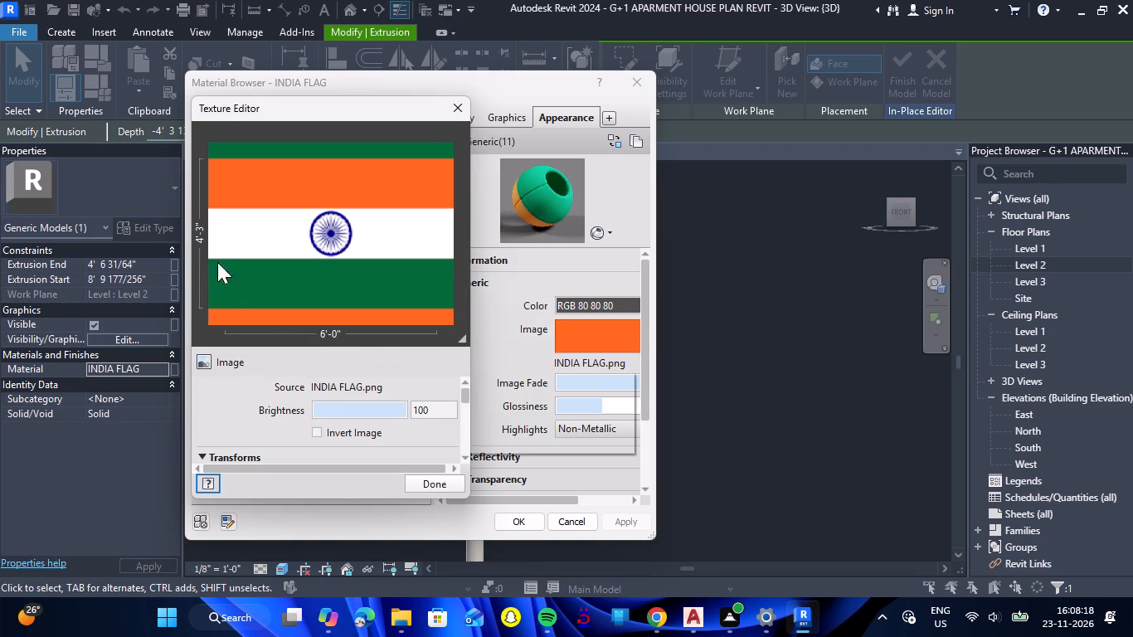
left_click(201, 236)
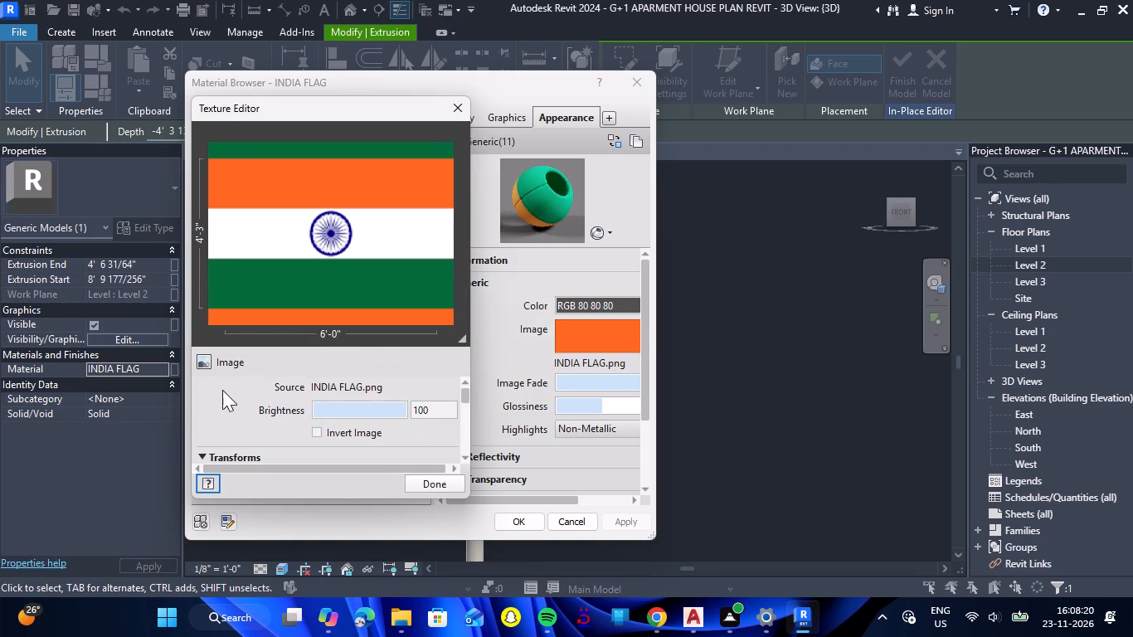
scroll(210, 383, "down", 5)
left_click(349, 403)
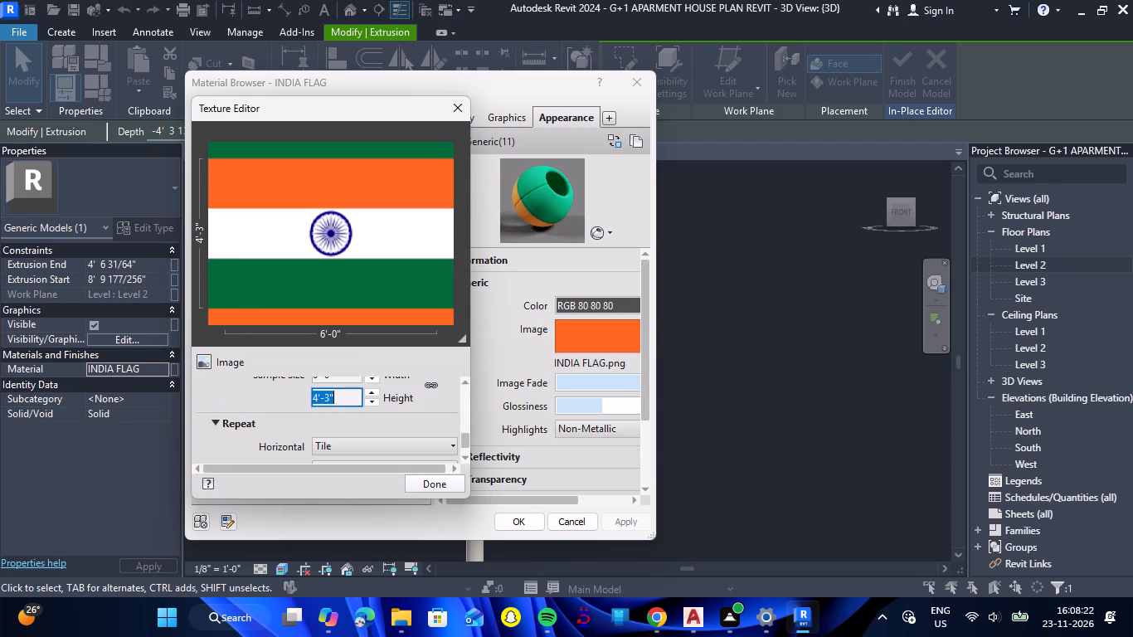
type("4'4\"")
key("Return")
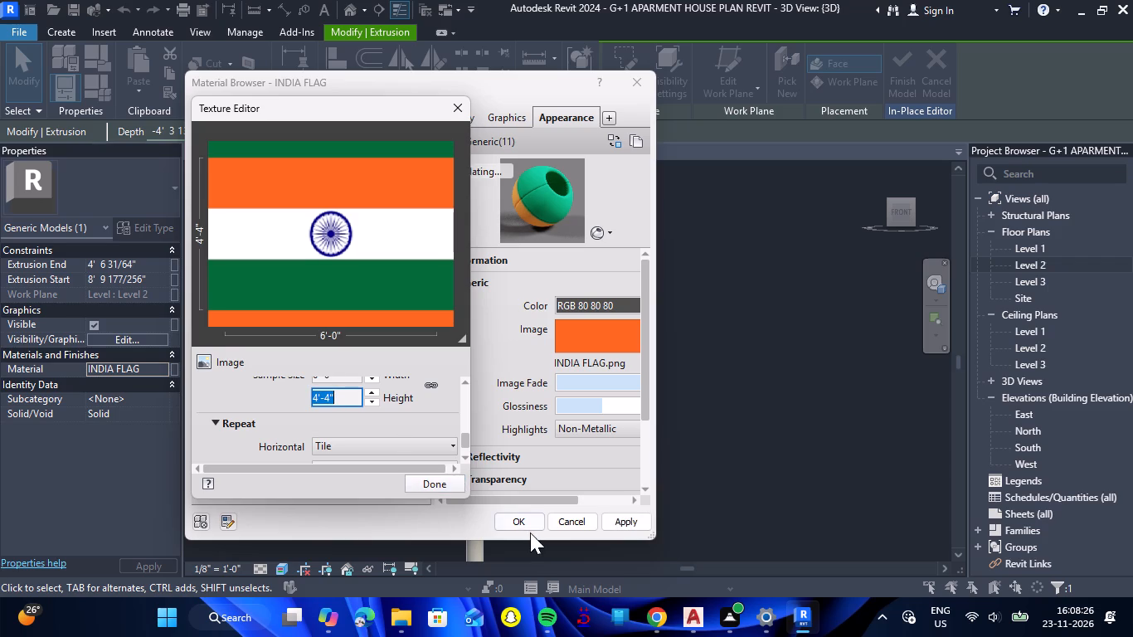
left_click(437, 491)
left_click(518, 521)
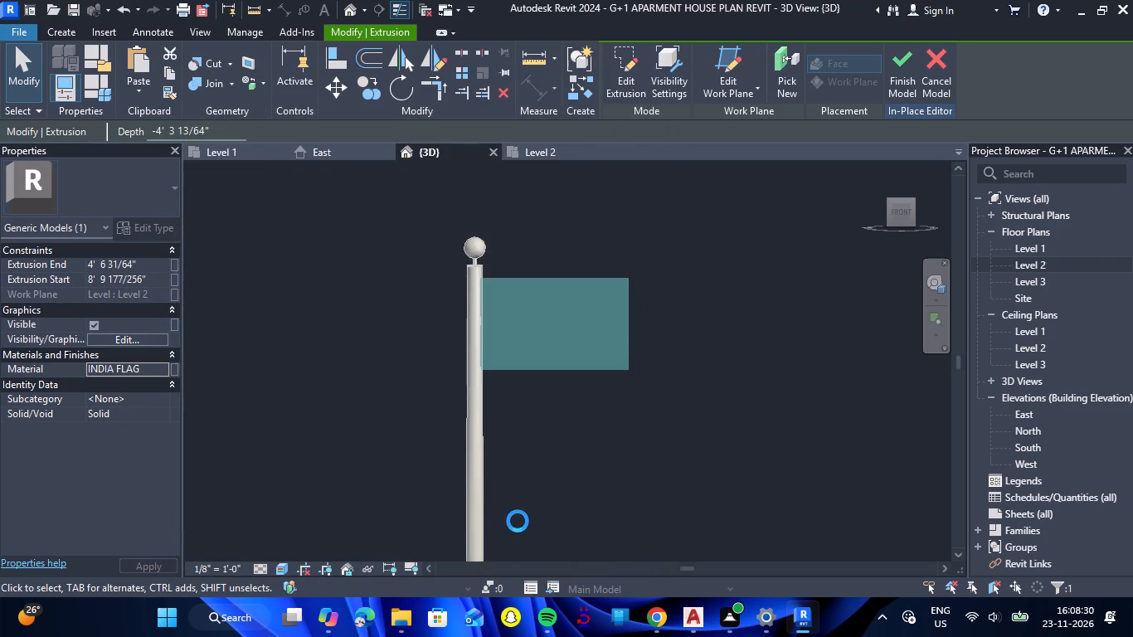
left_click(601, 456)
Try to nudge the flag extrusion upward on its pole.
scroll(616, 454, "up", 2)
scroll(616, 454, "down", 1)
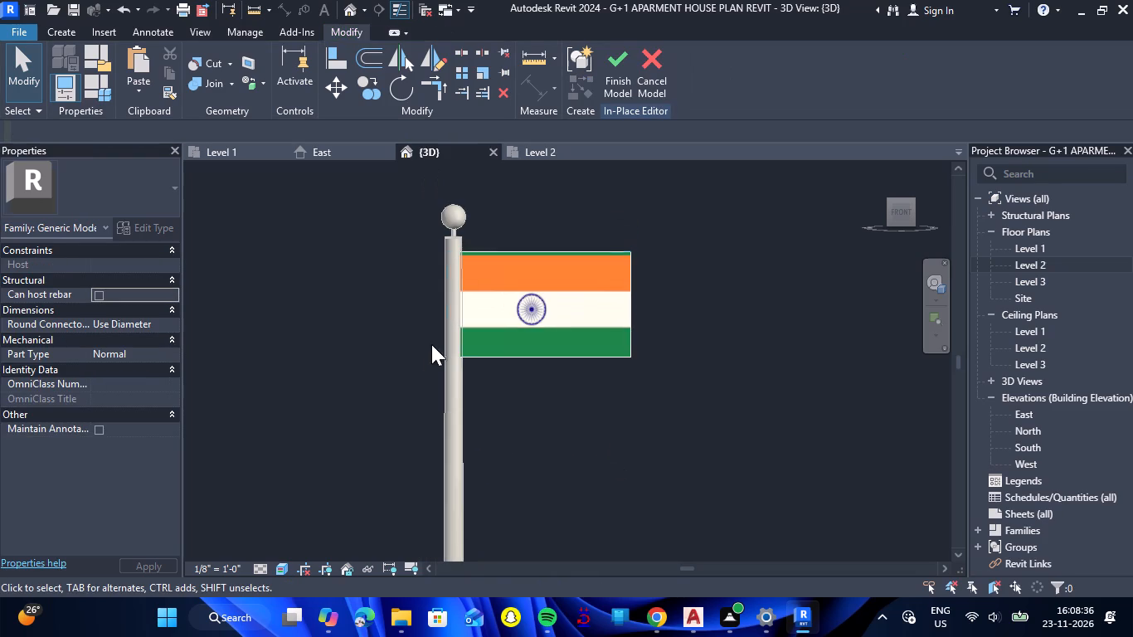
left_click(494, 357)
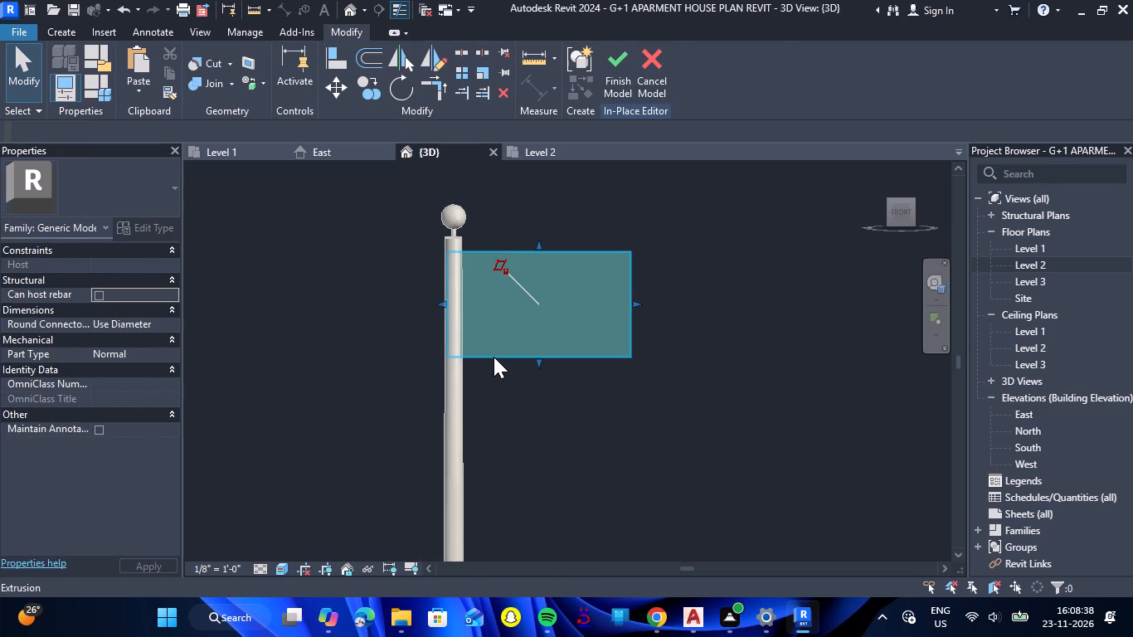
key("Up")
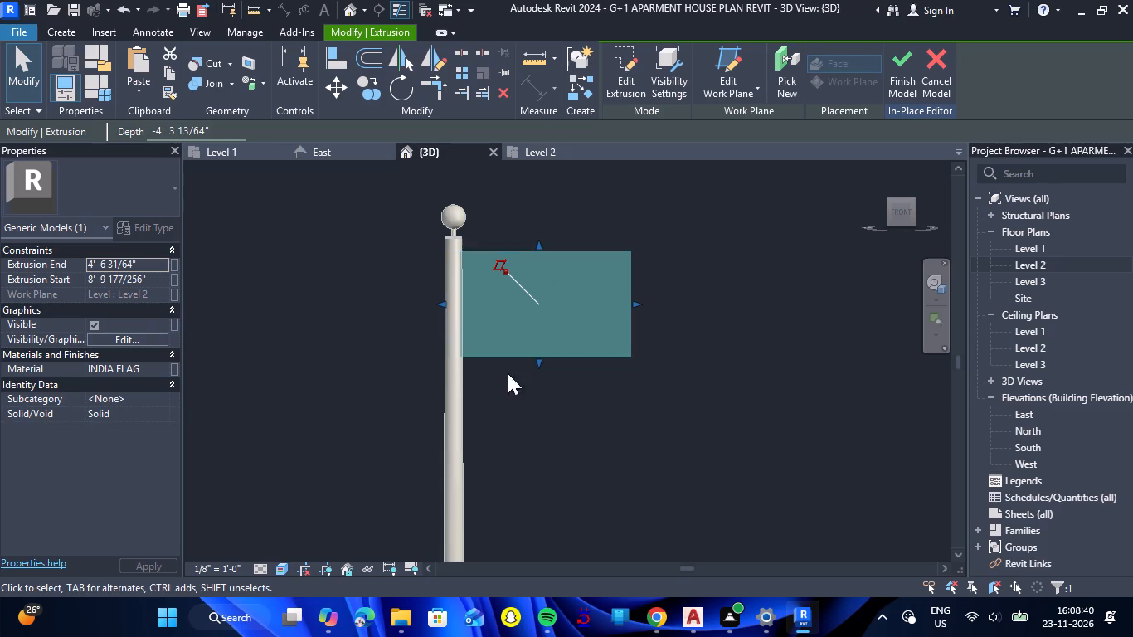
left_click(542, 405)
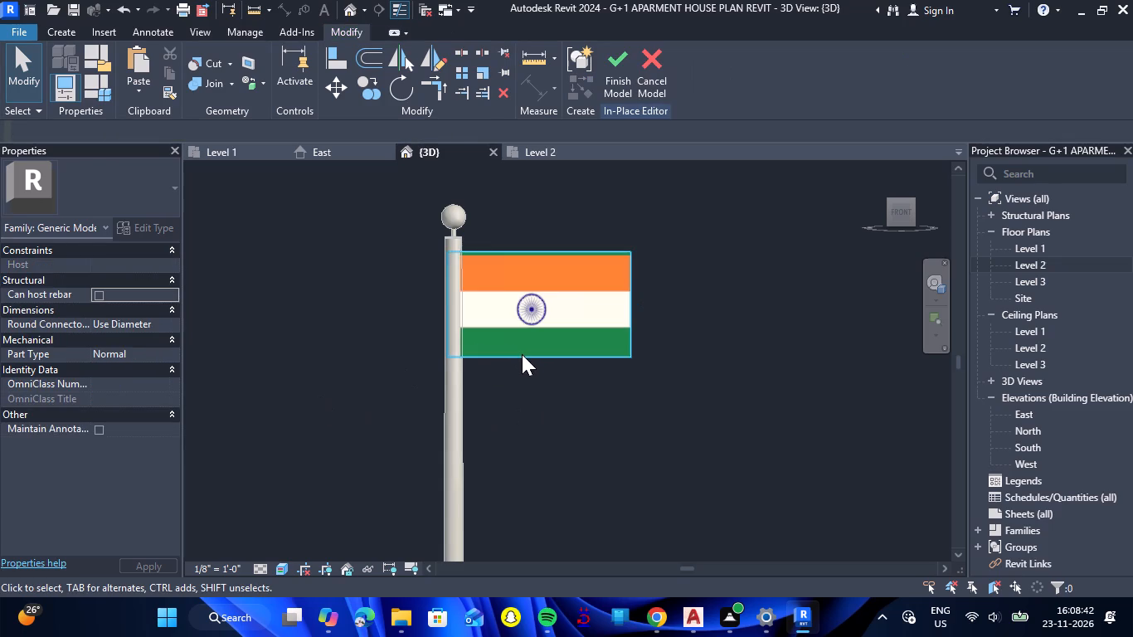
Set the INDIA FLAG image's Y position offset to 0'-2-1/4" and apply the material to the flag extrusion.
left_click(522, 354)
left_click(155, 369)
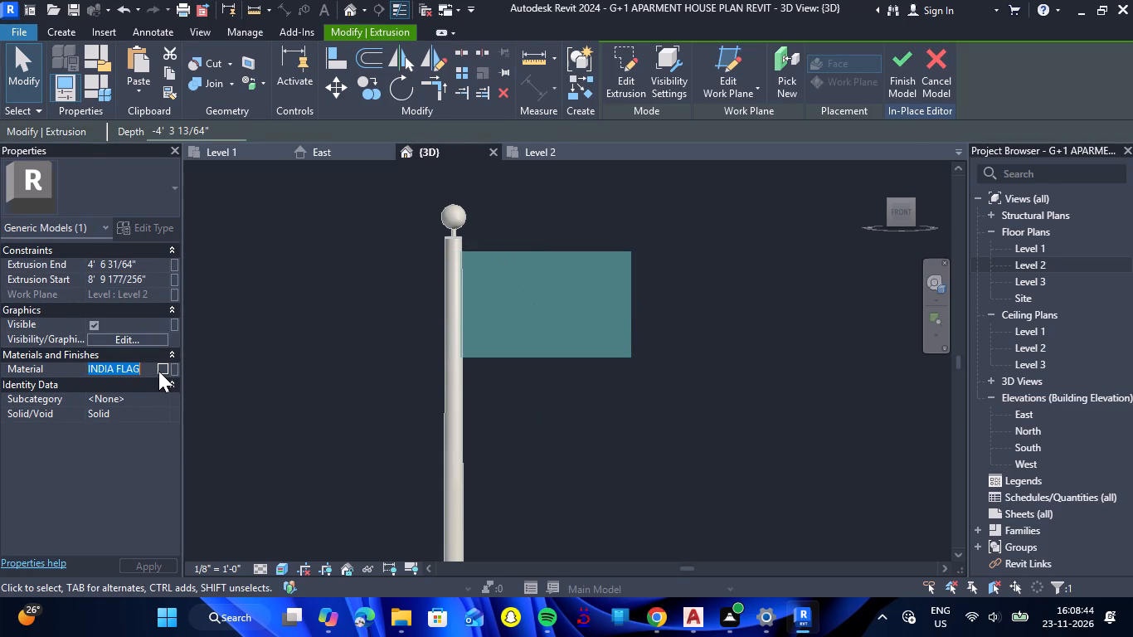
left_click(159, 371)
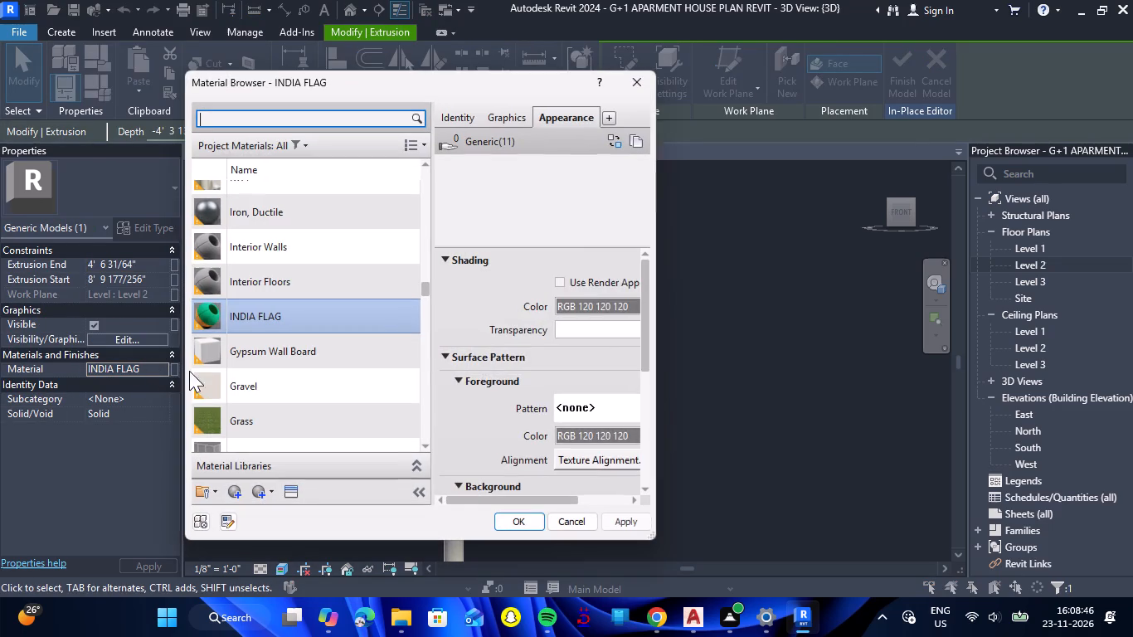
left_click(597, 348)
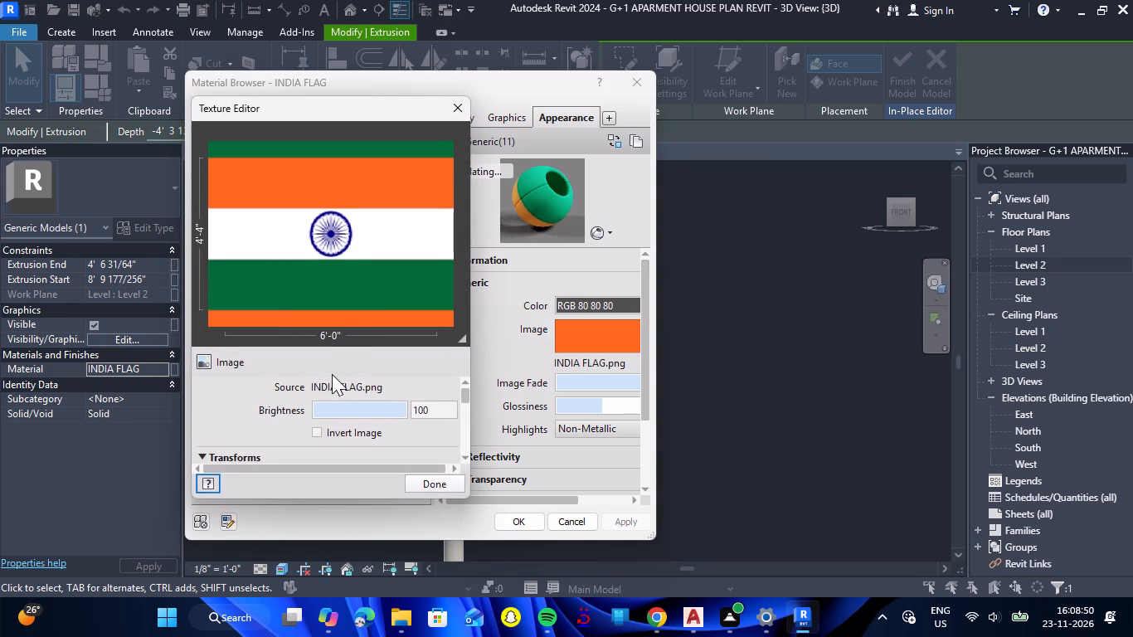
scroll(194, 395, "down", 1)
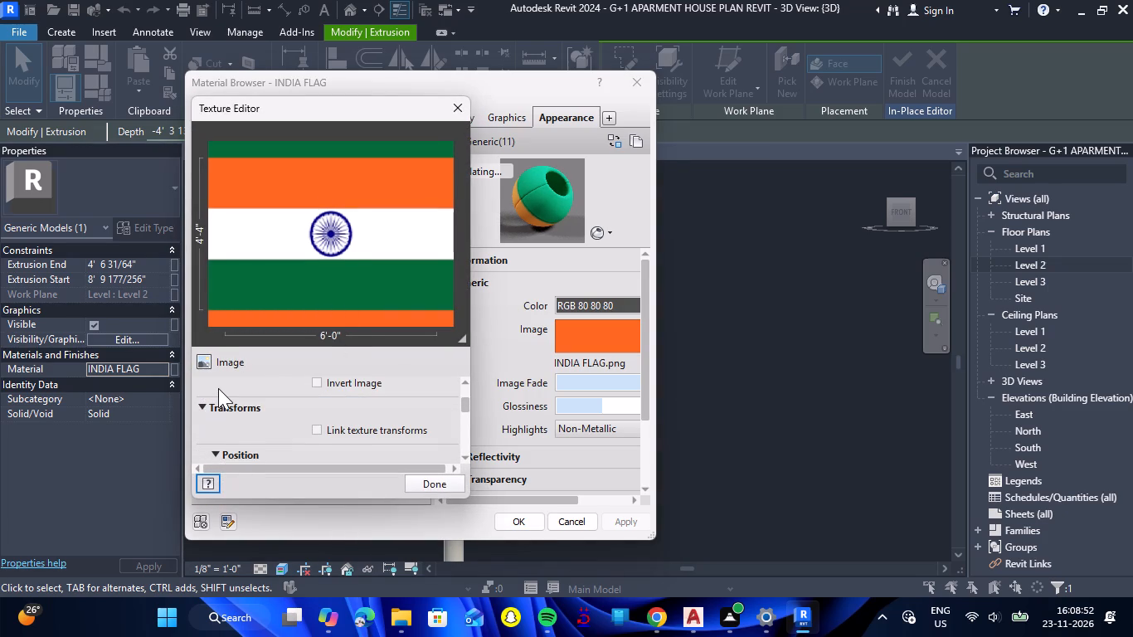
scroll(218, 388, "up", 1)
scroll(275, 406, "down", 1)
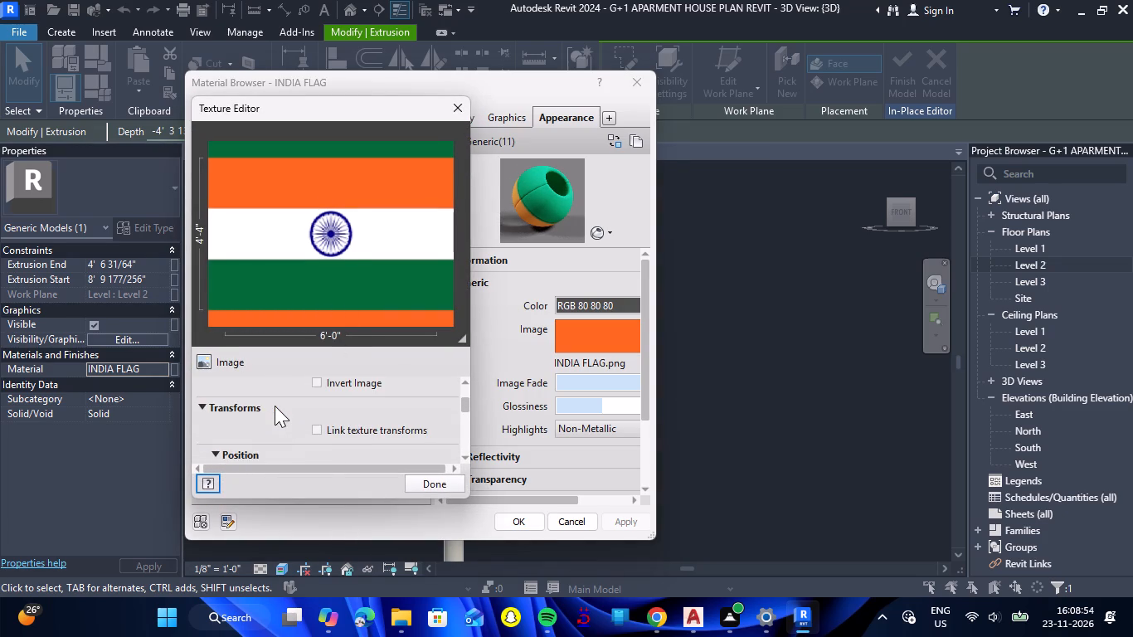
scroll(267, 406, "down", 2)
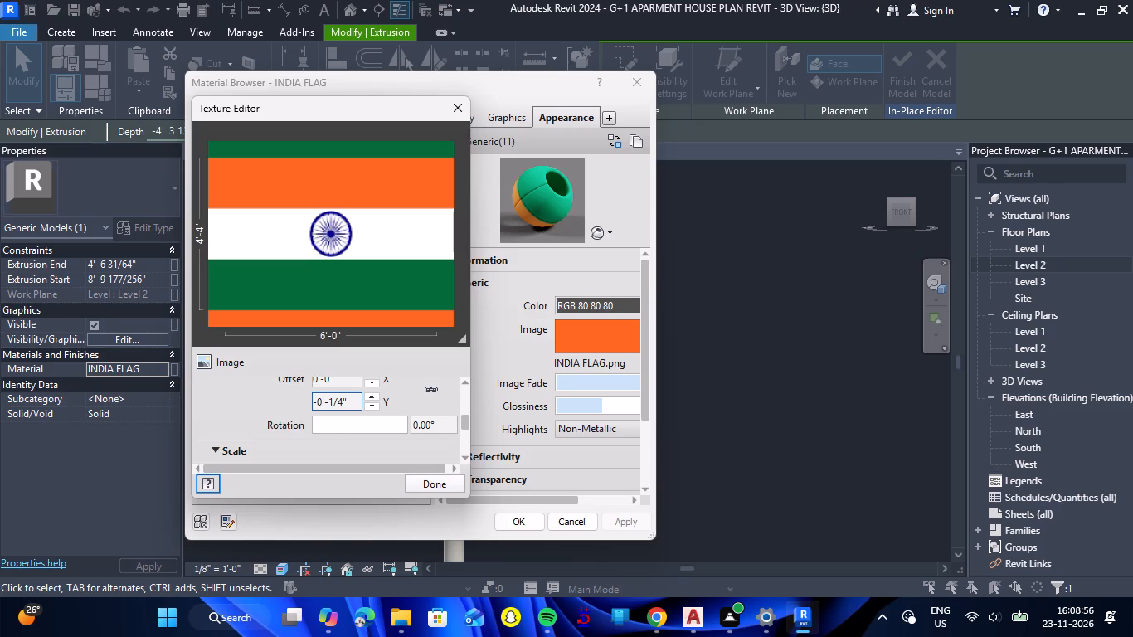
scroll(354, 401, "up", 1)
scroll(354, 402, "down", 1)
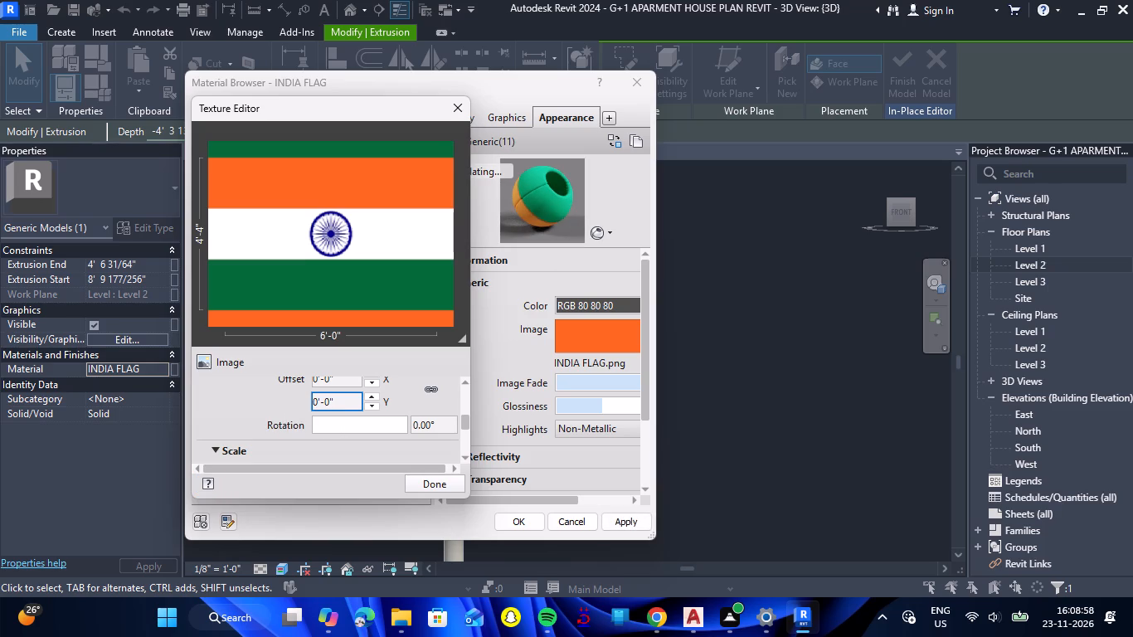
scroll(354, 402, "down", 2)
scroll(354, 402, "up", 16)
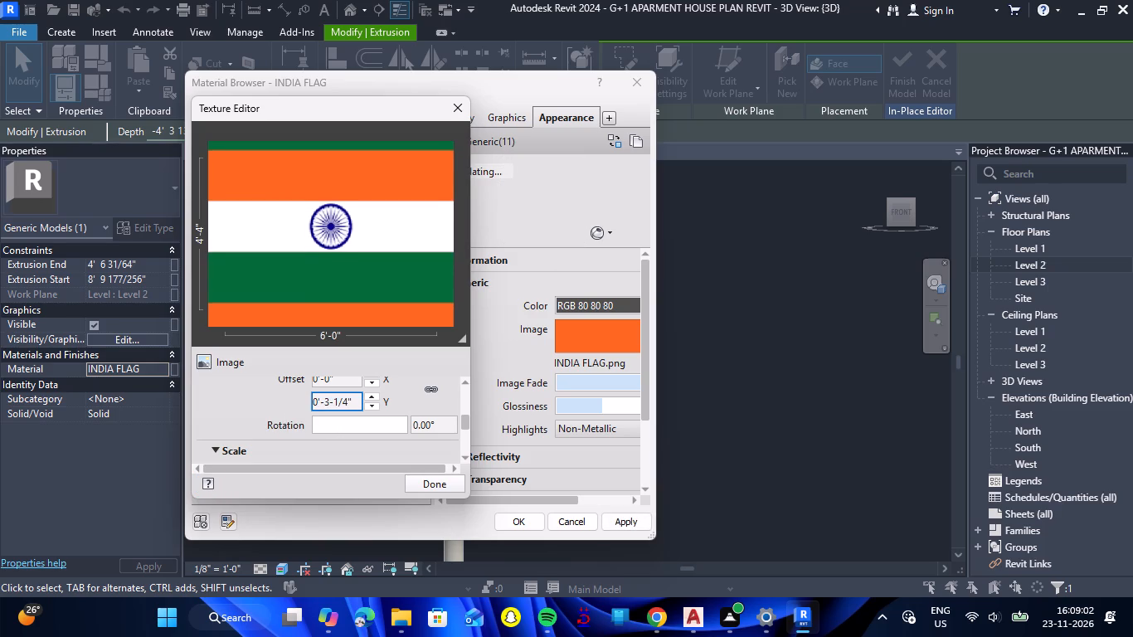
scroll(354, 402, "up", 2)
scroll(354, 402, "down", 2)
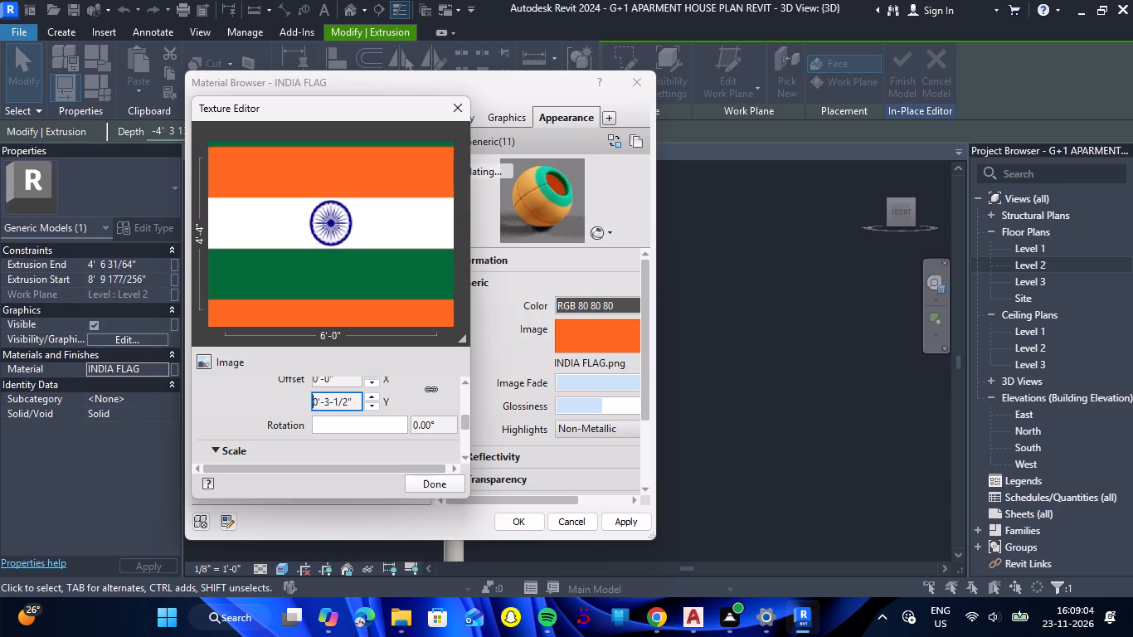
scroll(354, 402, "down", 4)
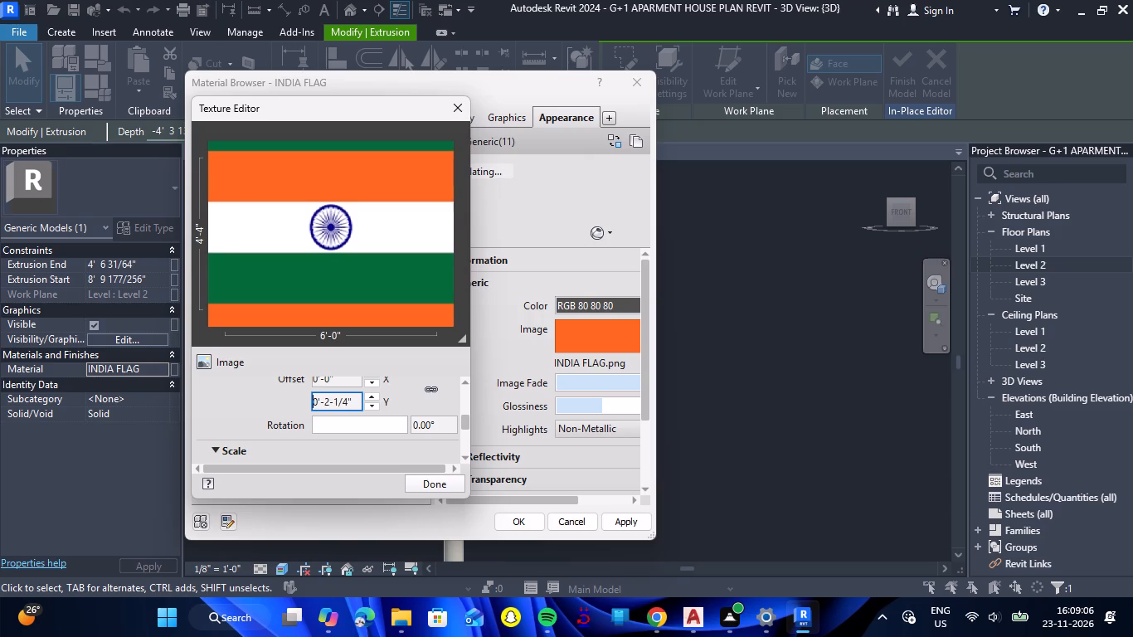
left_click(445, 492)
left_click(503, 515)
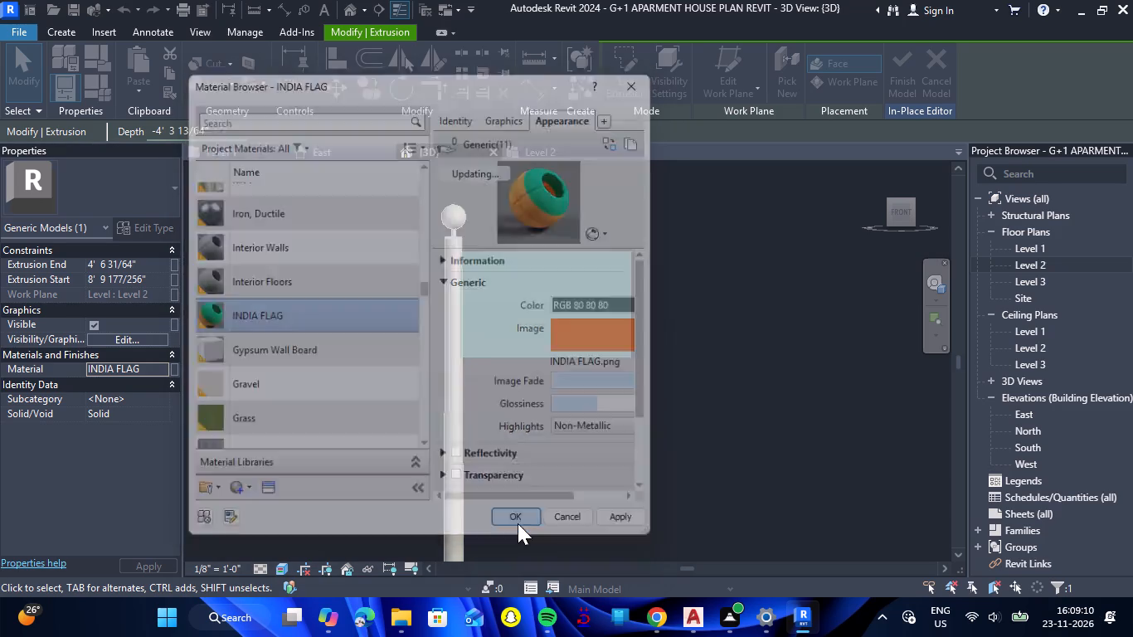
left_click(630, 459)
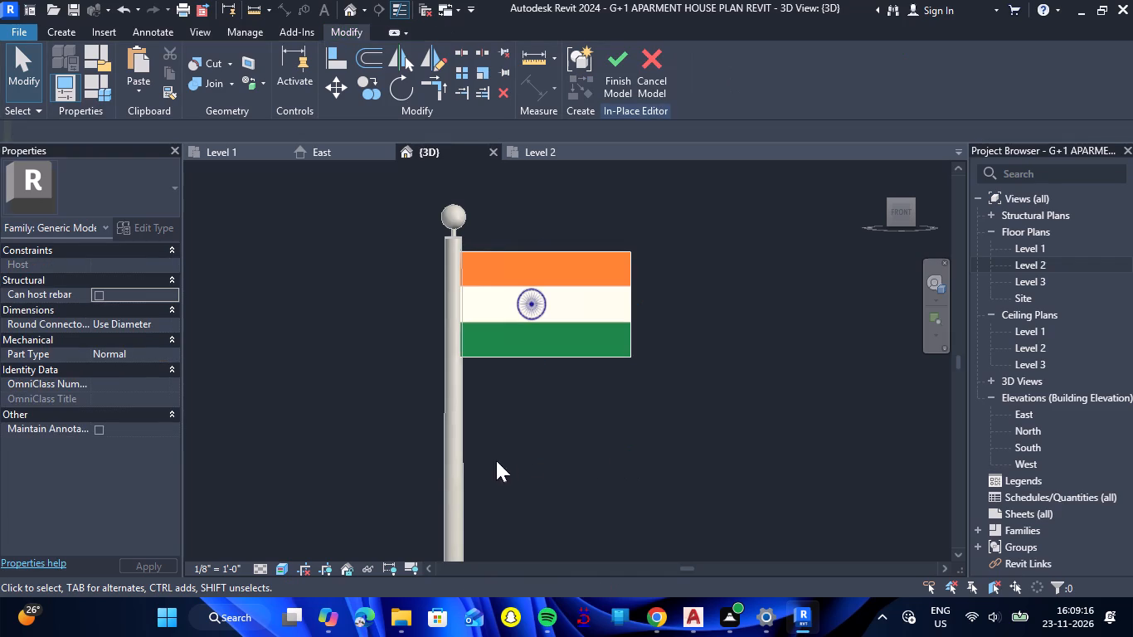
Examine the flag's image alignment from the side and back, and its placement relative to the building.
right_click_drag(345, 444, 569, 447, "shift")
left_click_drag(345, 444, 569, 447, "shift")
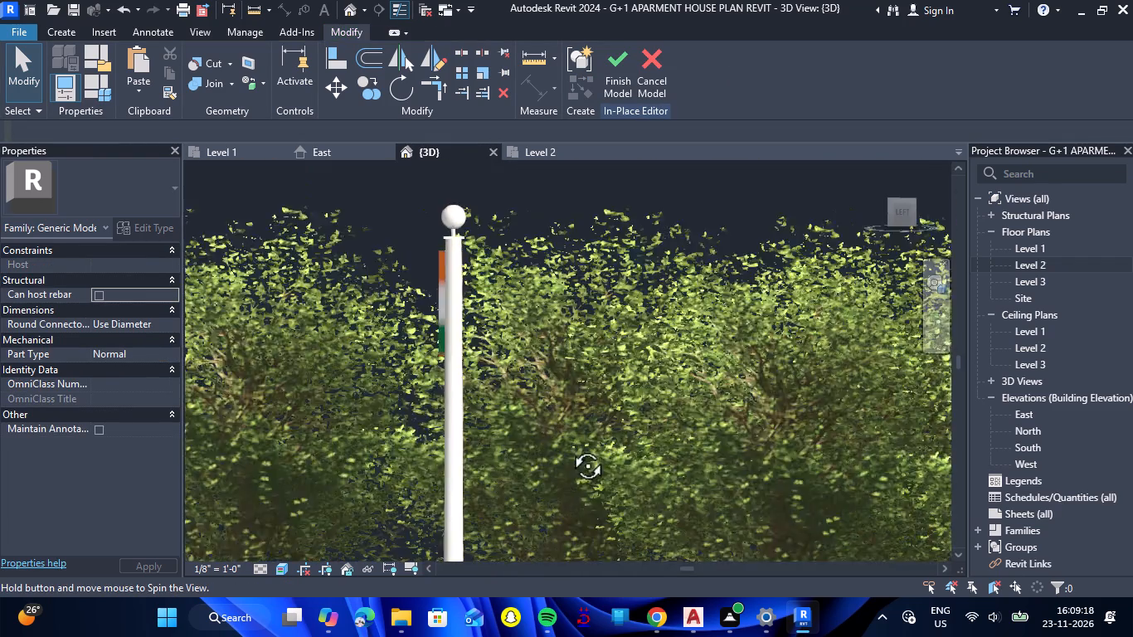
right_click_drag(569, 447, 830, 439, "shift")
left_click_drag(569, 447, 830, 439, "shift")
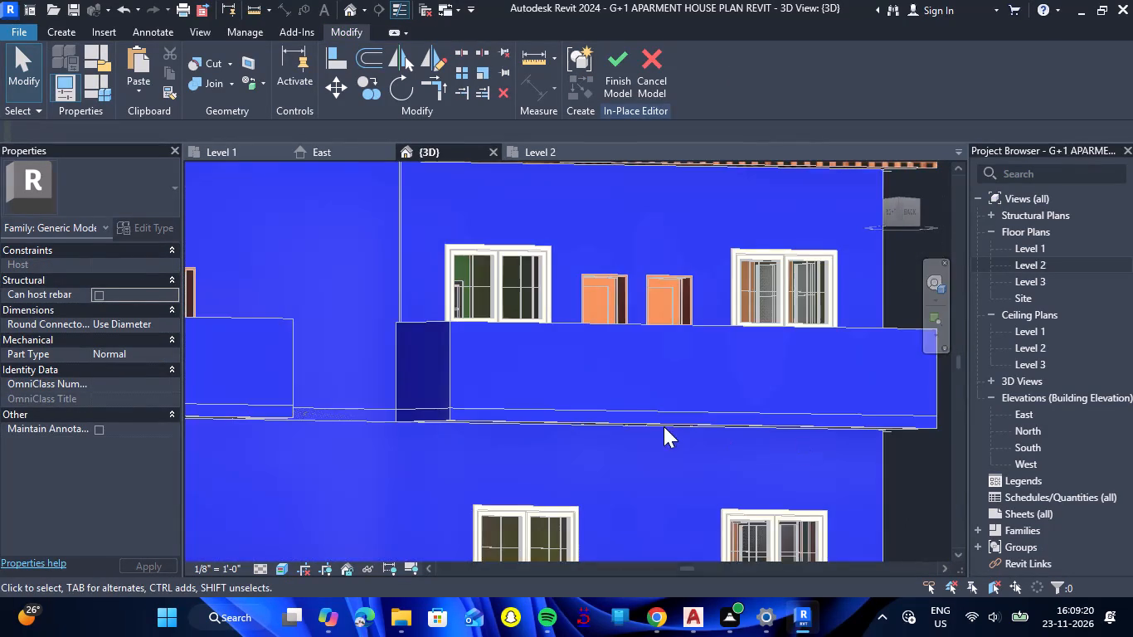
scroll(561, 381, "down", 14)
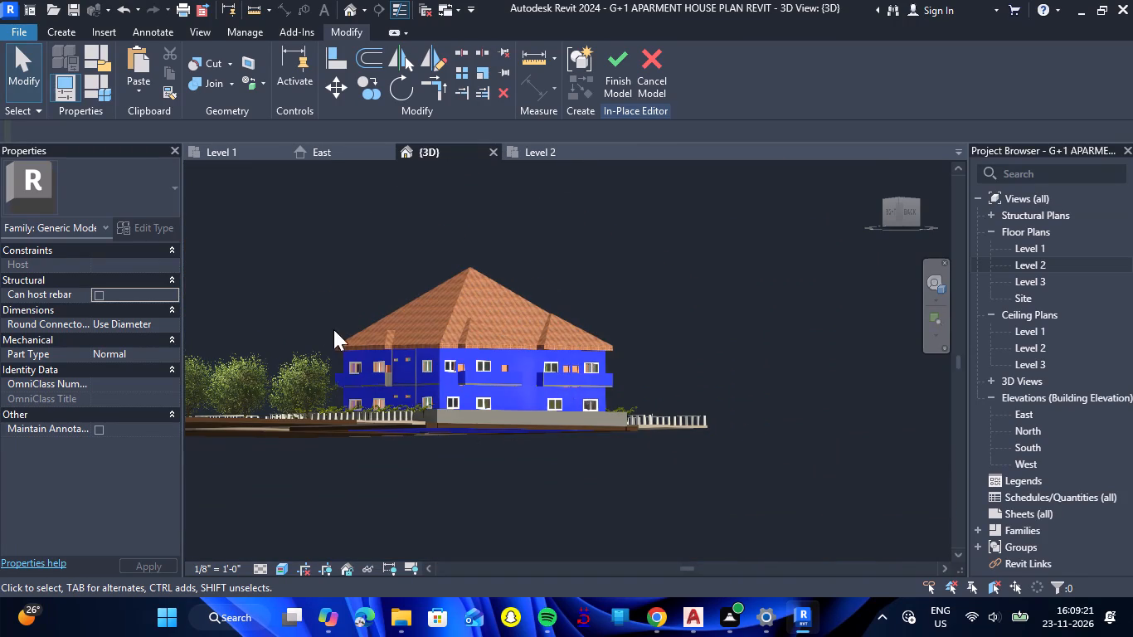
scroll(397, 378, "down", 2)
scroll(502, 448, "down", 2)
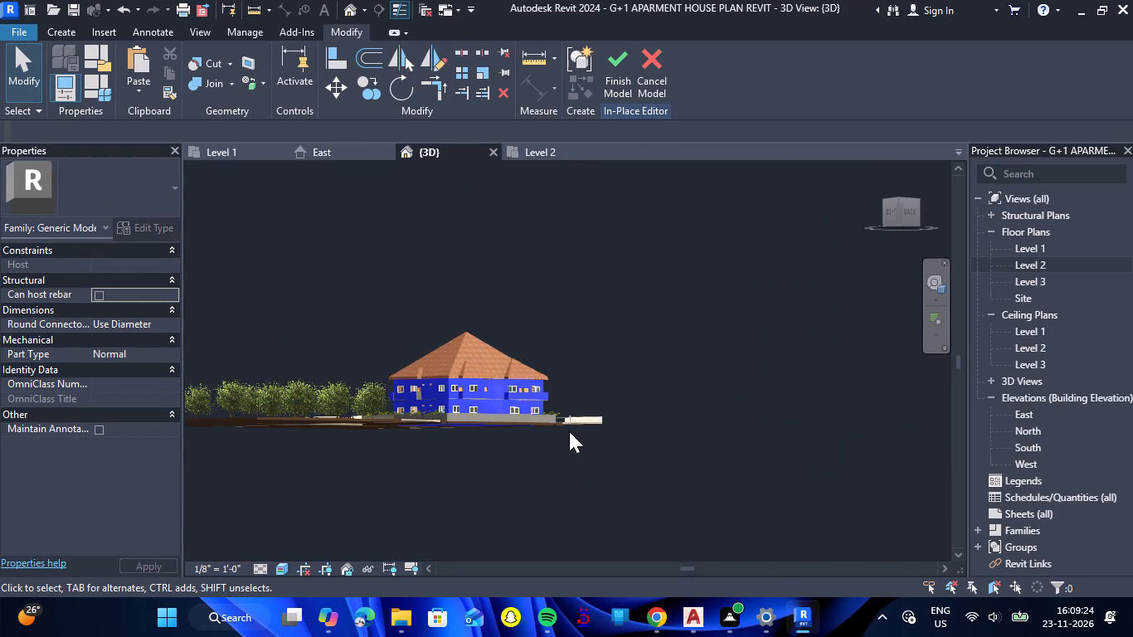
right_click_drag(633, 467, 526, 484, "shift")
left_click_drag(633, 467, 526, 484, "shift")
scroll(488, 377, "up", 8)
scroll(542, 437, "up", 7)
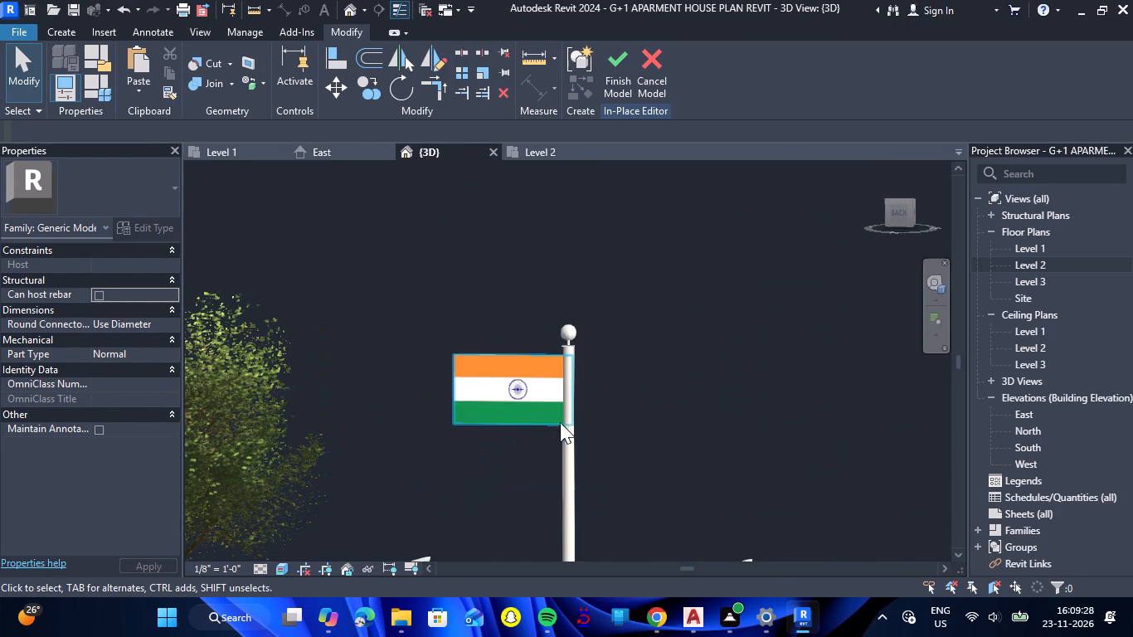
scroll(564, 412, "up", 7)
scroll(666, 340, "down", 3)
scroll(635, 238, "up", 4)
Finish the in-place flag model.
left_click(618, 83)
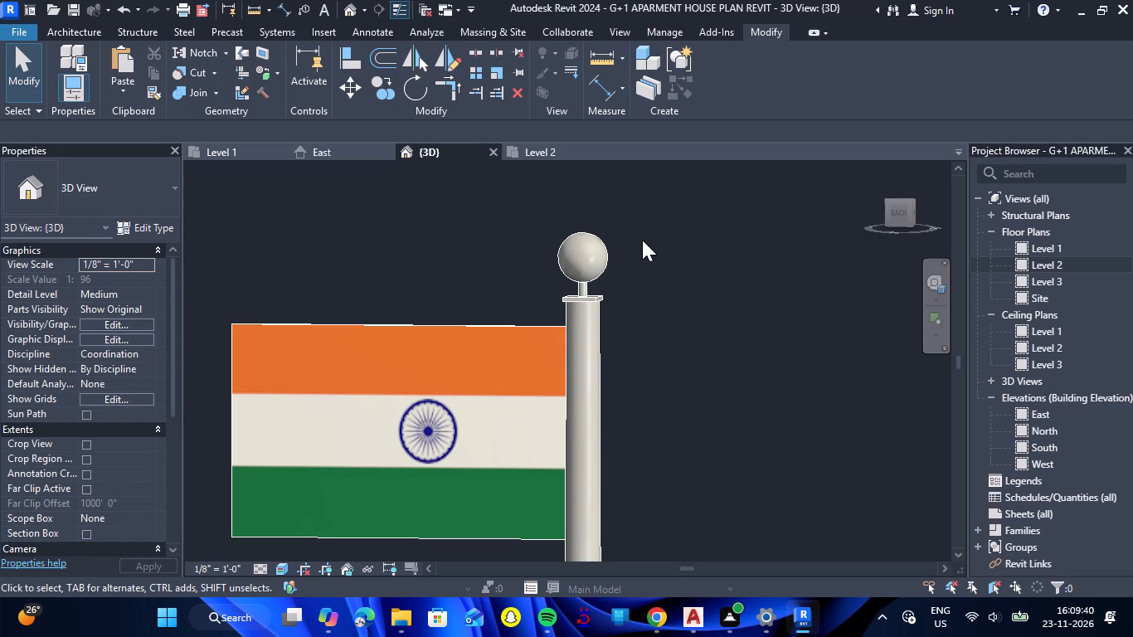
key("Escape")
Examine the whole site in 3D with the flagpole, building, boundary walls and trees.
scroll(708, 326, "down", 14)
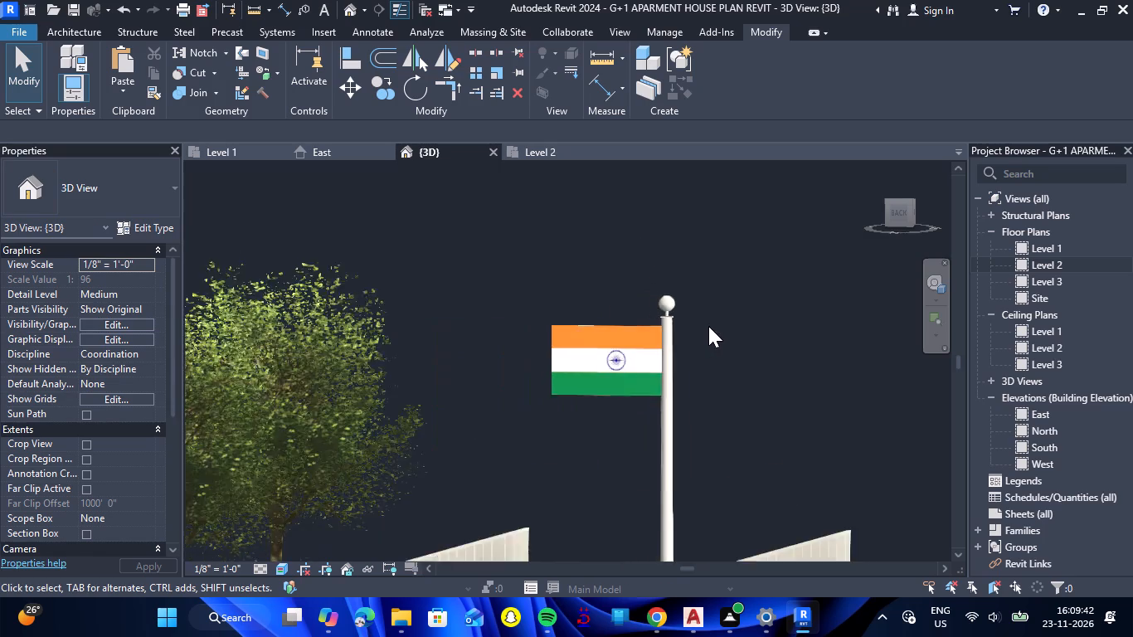
scroll(708, 326, "down", 7)
left_click_drag(780, 409, 590, 450, "shift")
right_click_drag(780, 409, 590, 450, "shift")
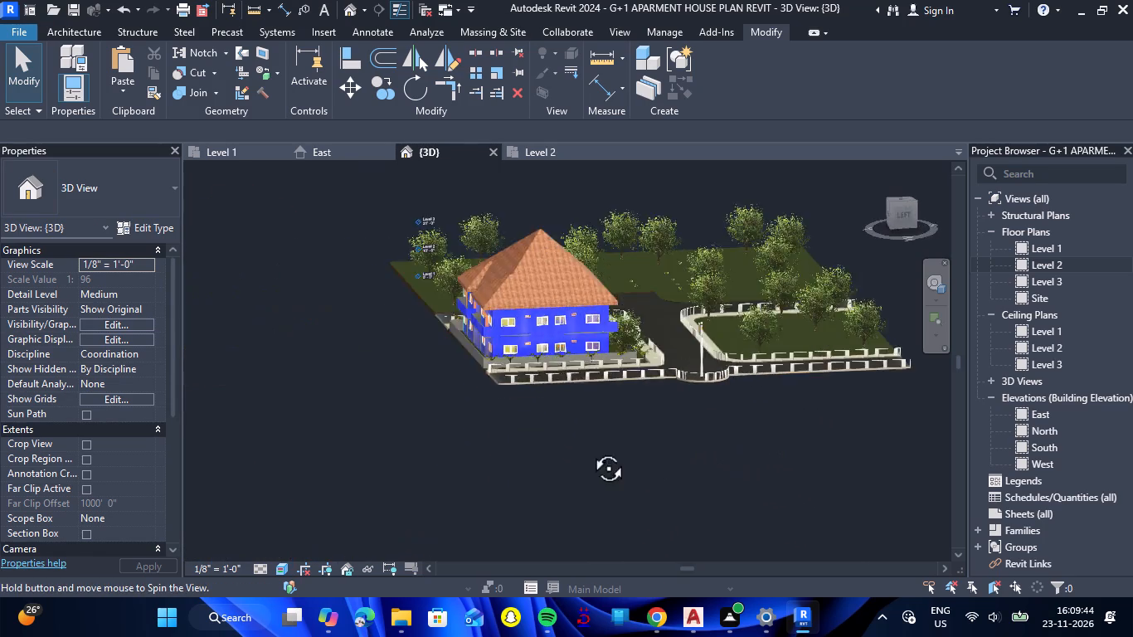
left_click_drag(590, 450, 457, 434, "shift")
right_click_drag(590, 450, 457, 434, "shift")
scroll(467, 429, "down", 5)
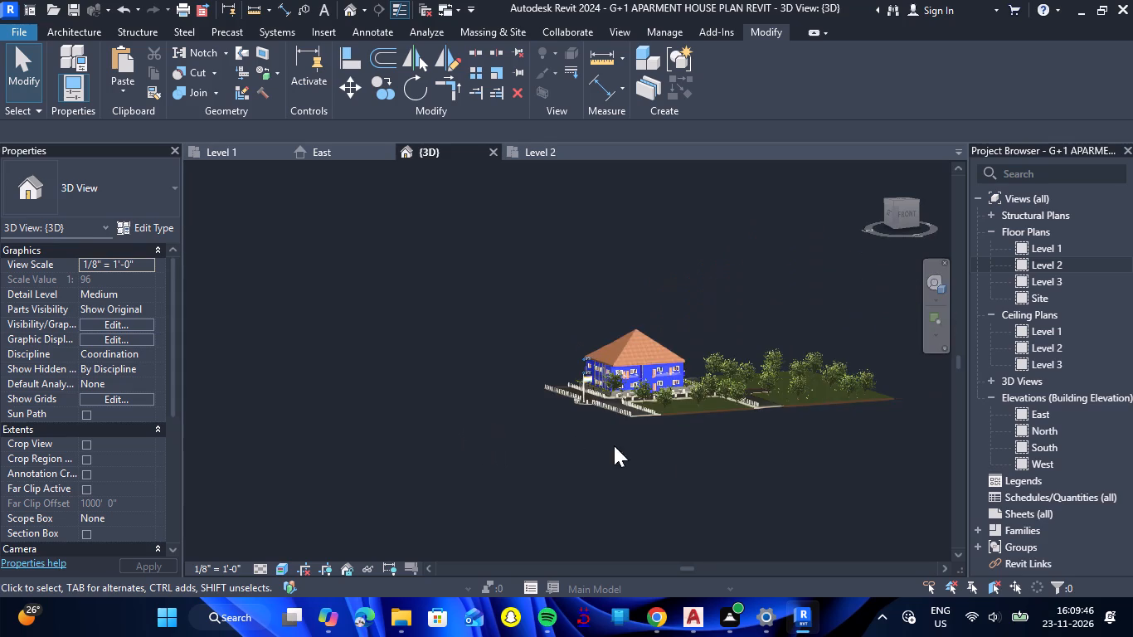
scroll(810, 450, "up", 5)
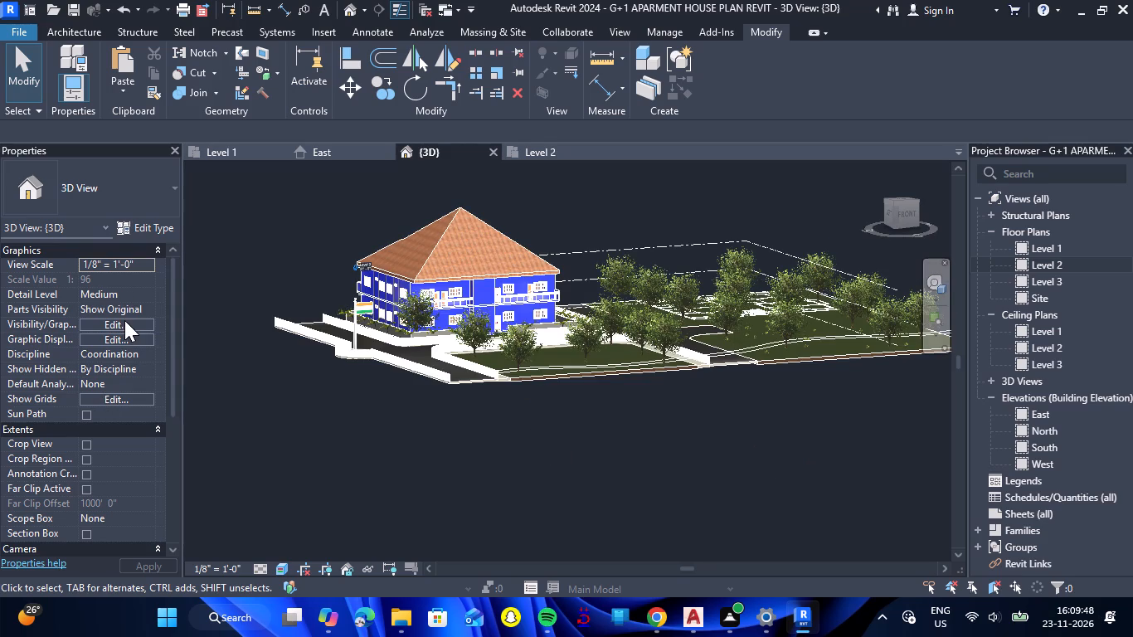
Turn off visibility of the imported G+1 APARMENT HOUSE PLAN drawing in the 3D view's Visibility/Graphic Overrides.
left_click(124, 320)
left_click(772, 128)
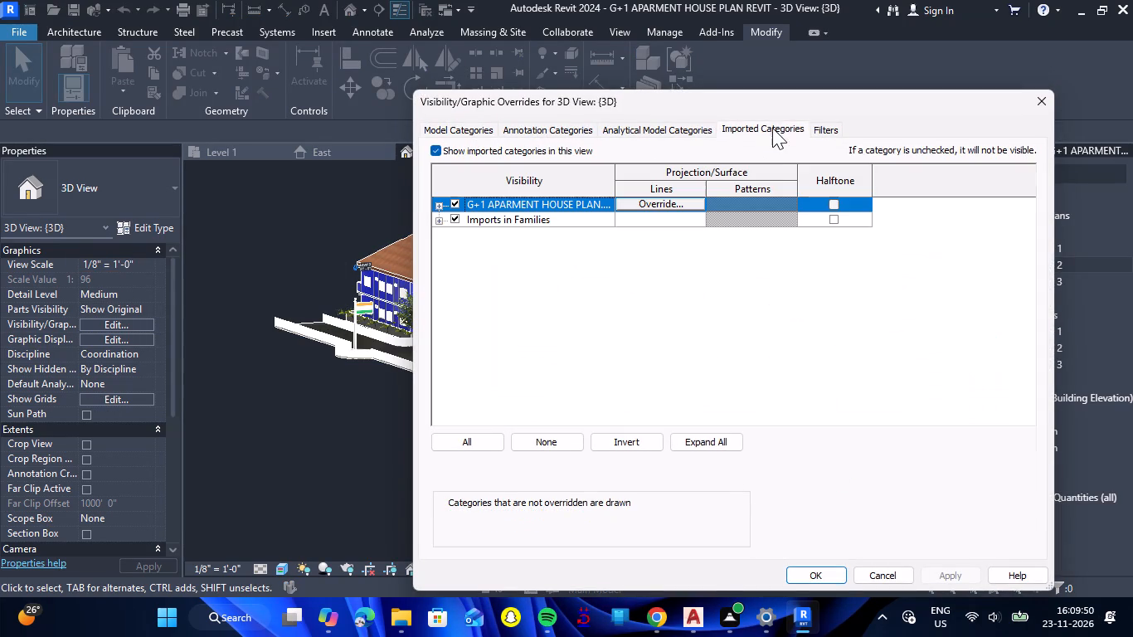
left_click(458, 203)
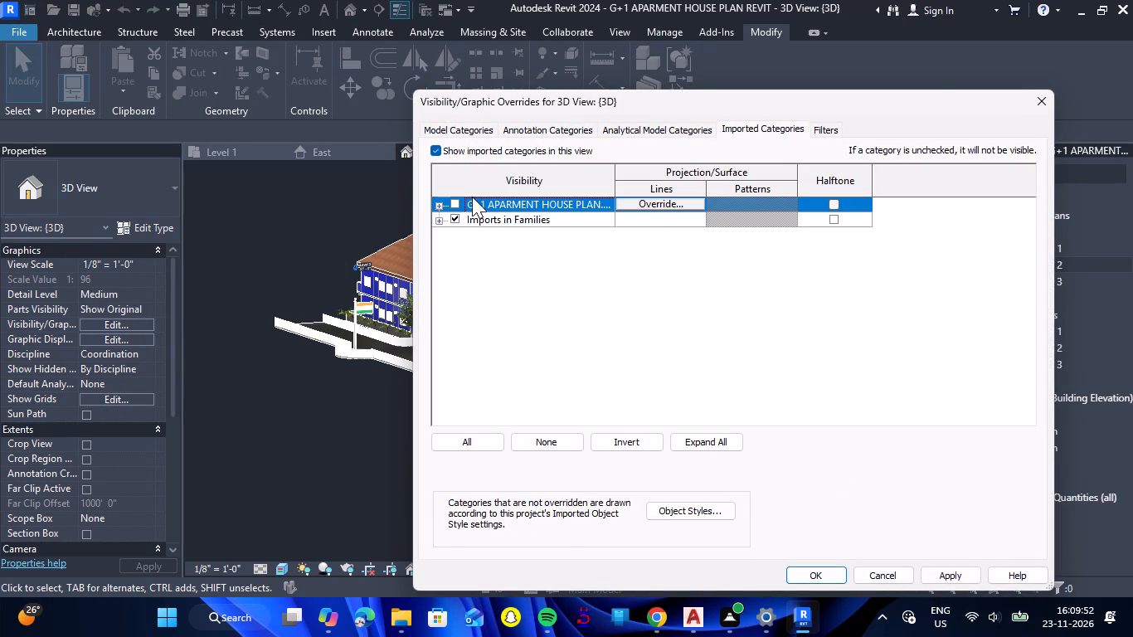
Find the Levels annotation category by searching LEV, turn off its visibility, and apply the overrides to the 3D view.
left_click(535, 132)
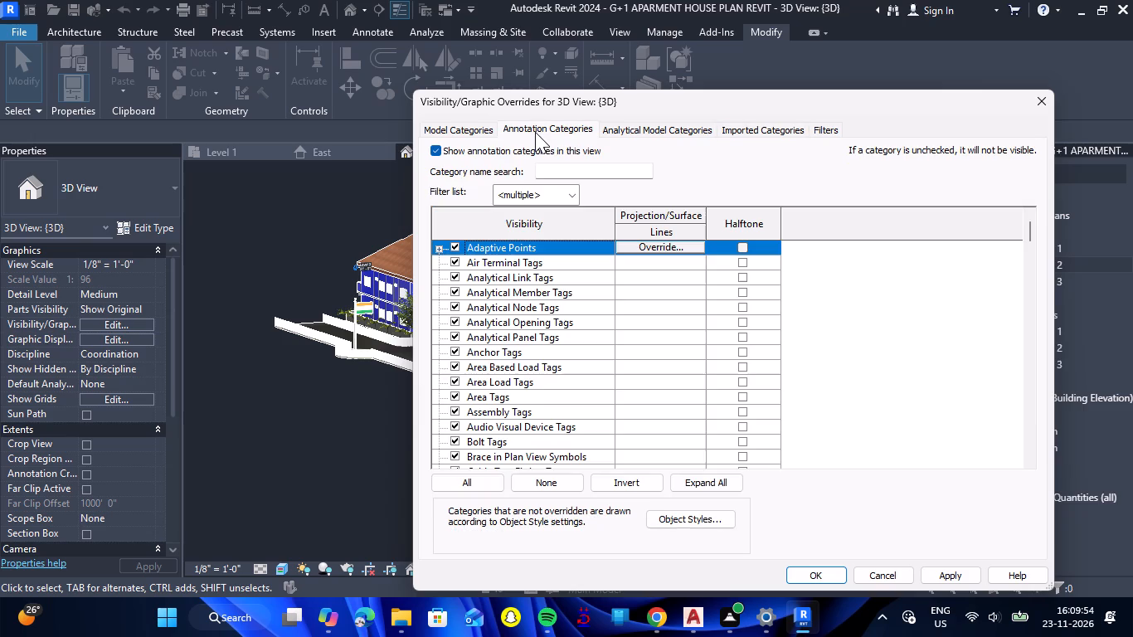
left_click(575, 174)
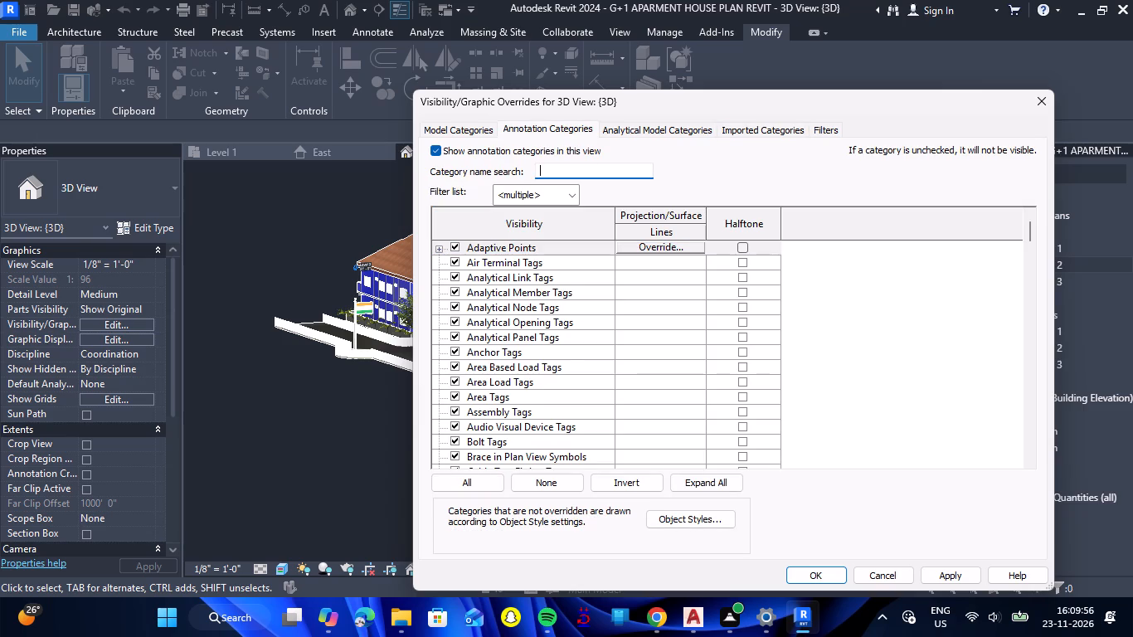
type("LEV")
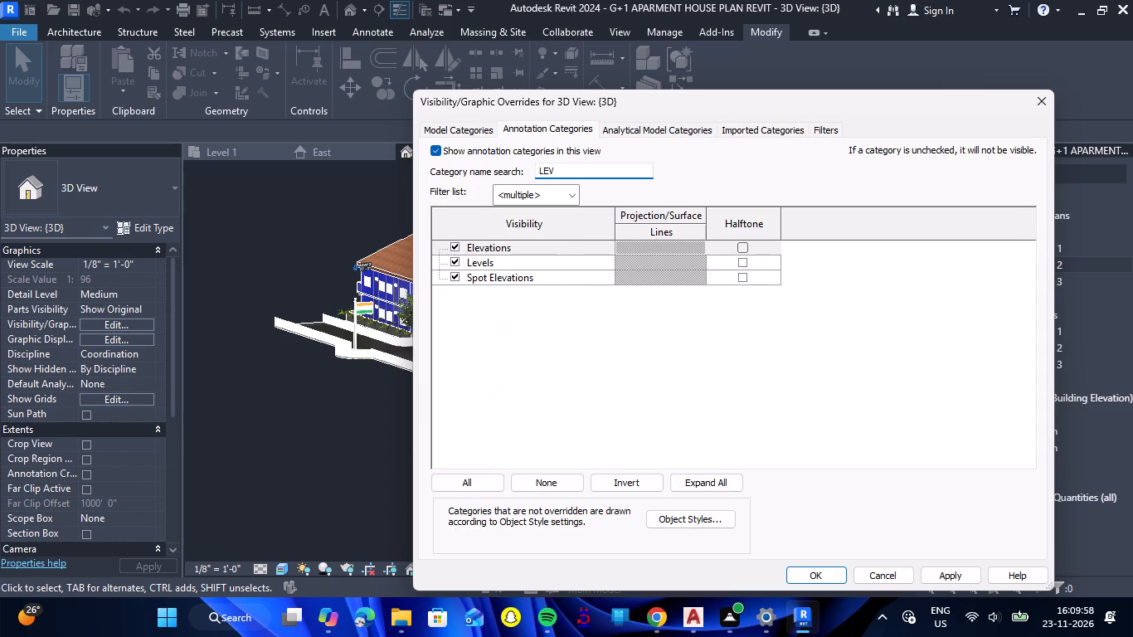
left_click(459, 260)
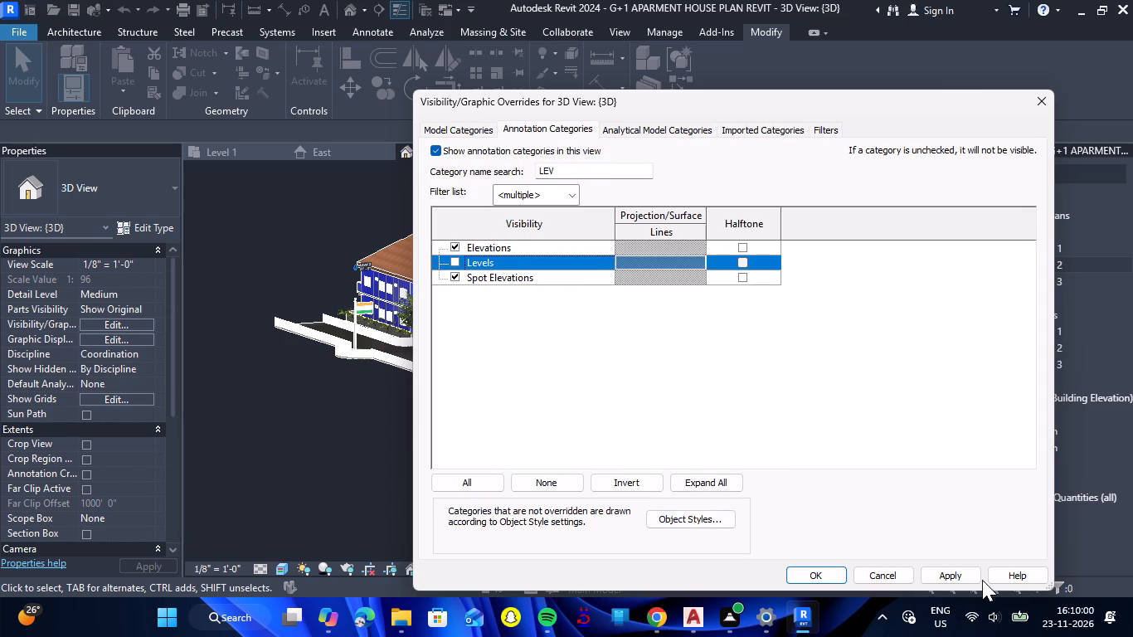
left_click(972, 580)
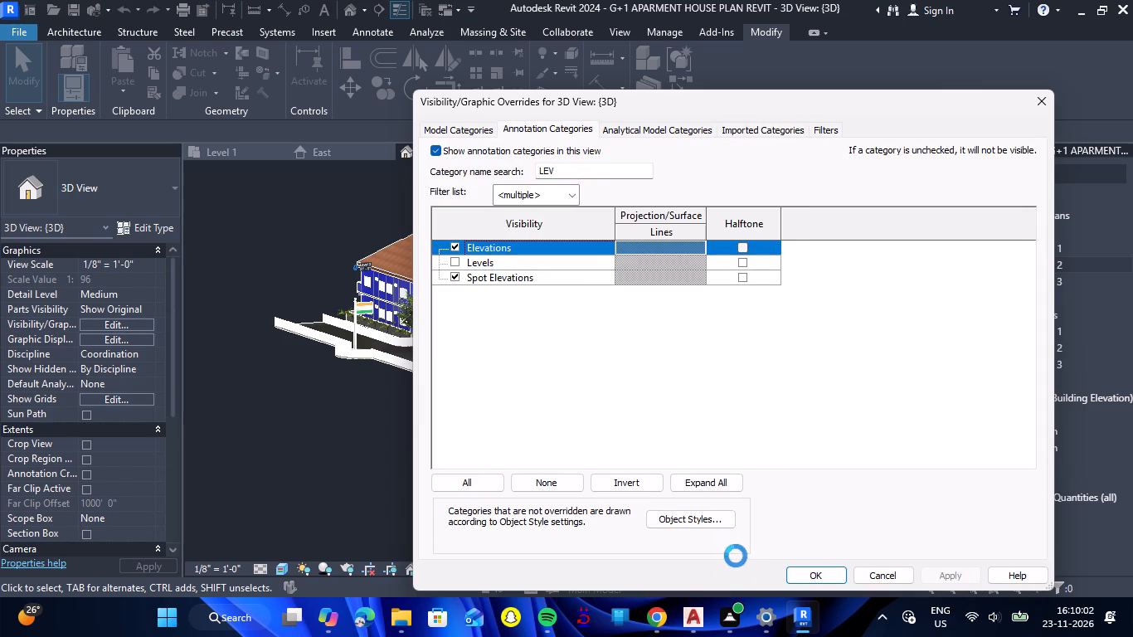
left_click(812, 572)
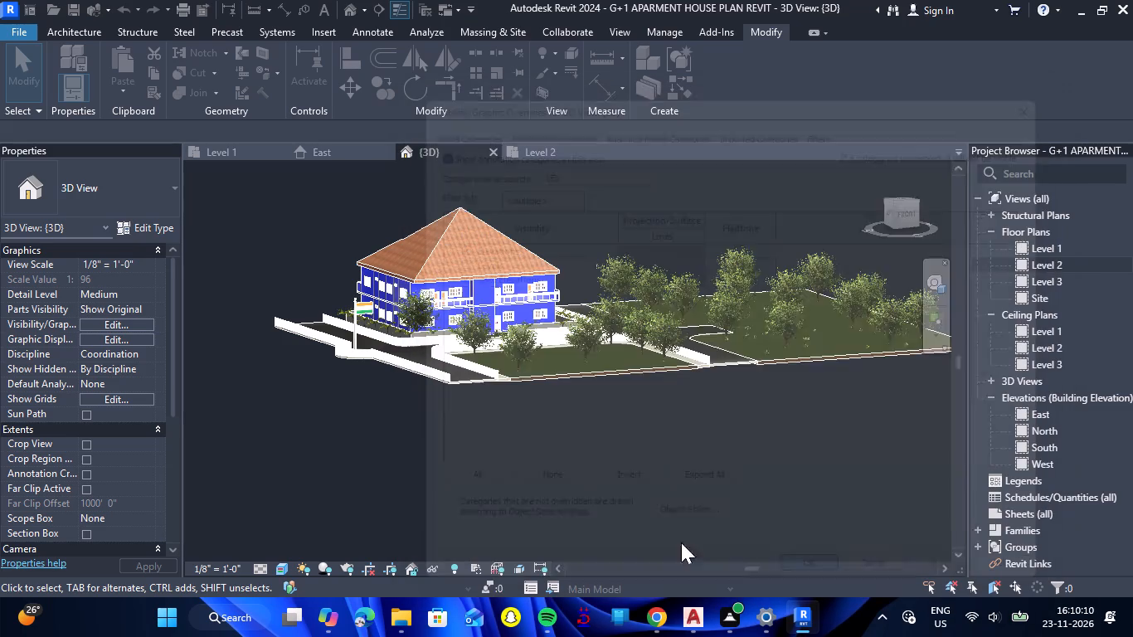
Examine the cleaned-up site in 3D, including the flagpole with its flag, the building, boundary railings and trees.
scroll(571, 446, "down", 4)
scroll(613, 471, "up", 6)
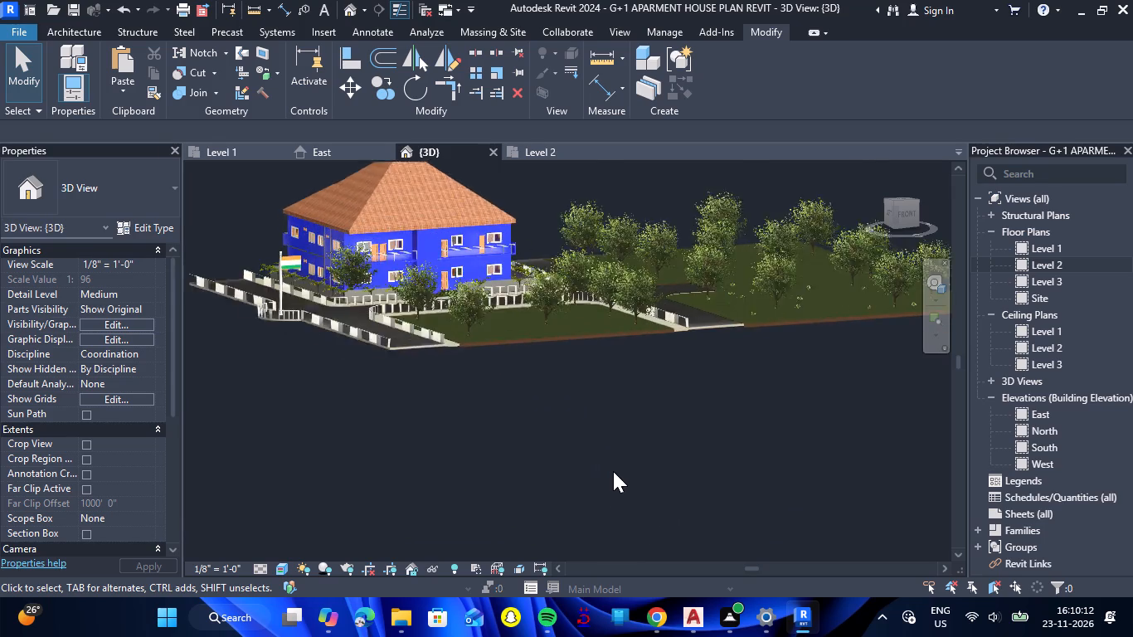
scroll(613, 471, "down", 2)
scroll(317, 294, "up", 8)
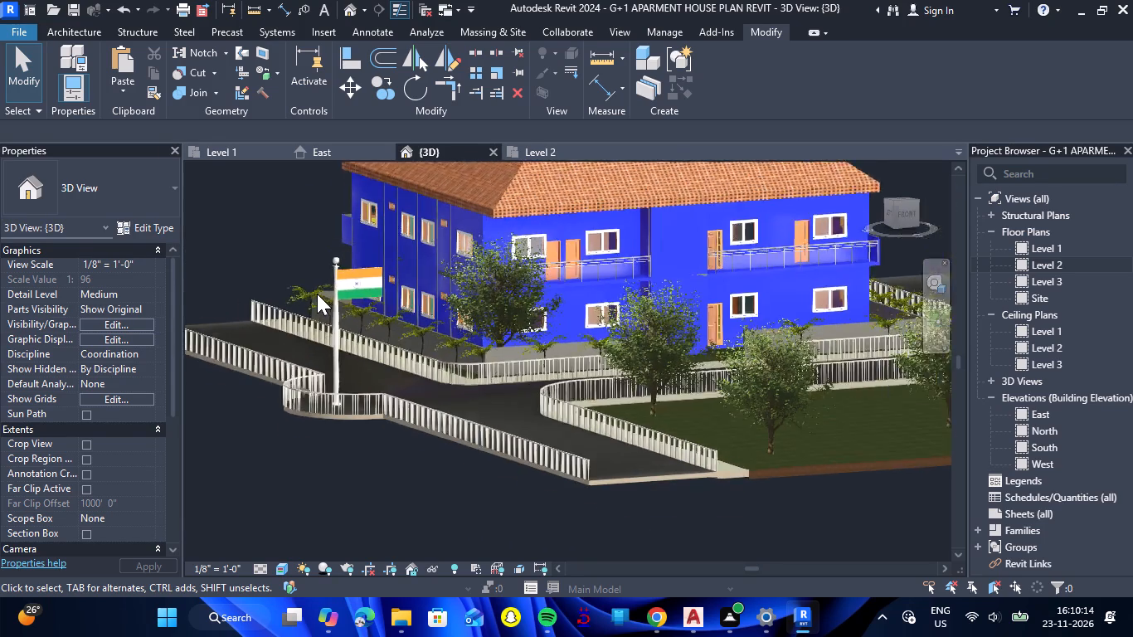
scroll(317, 294, "up", 1)
scroll(317, 294, "down", 2)
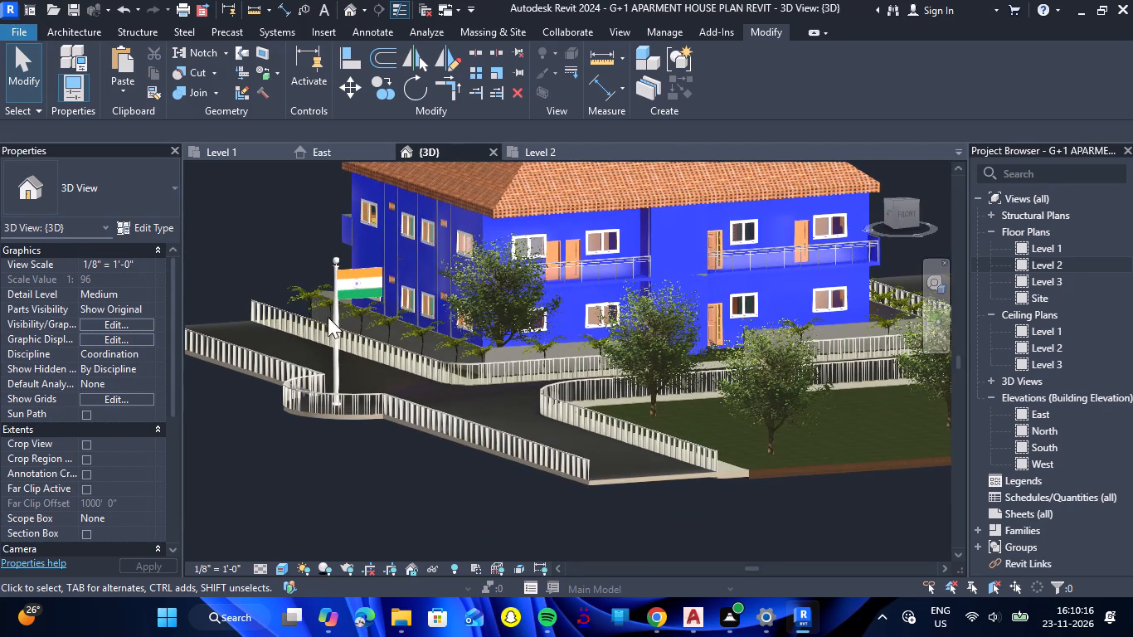
scroll(655, 513, "up", 3)
scroll(655, 513, "down", 7)
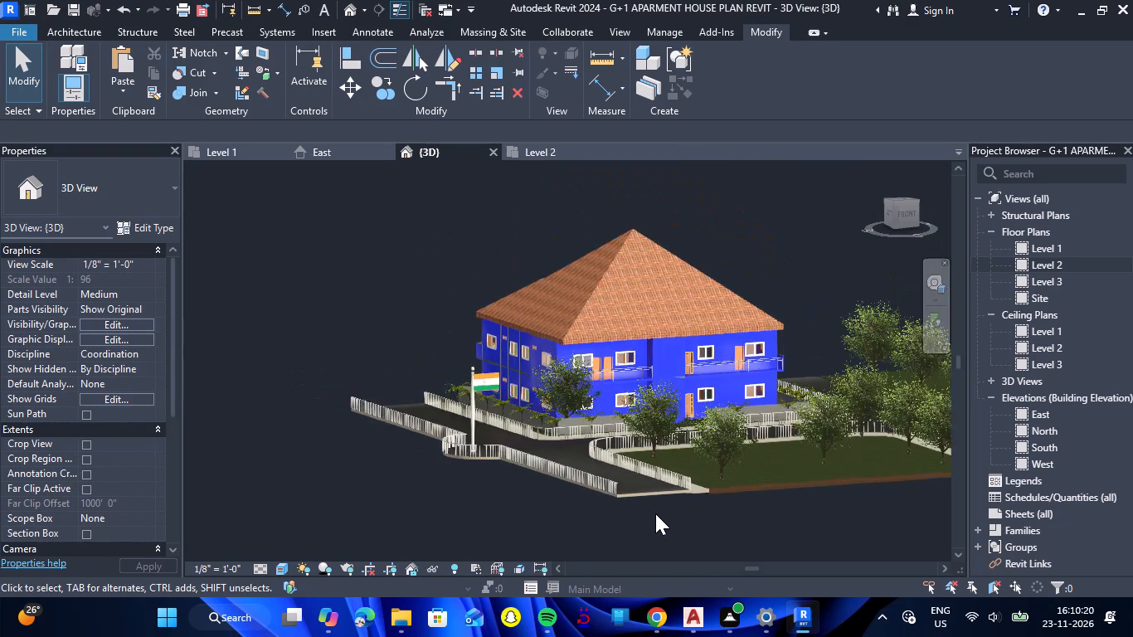
scroll(655, 513, "down", 8)
scroll(883, 526, "up", 2)
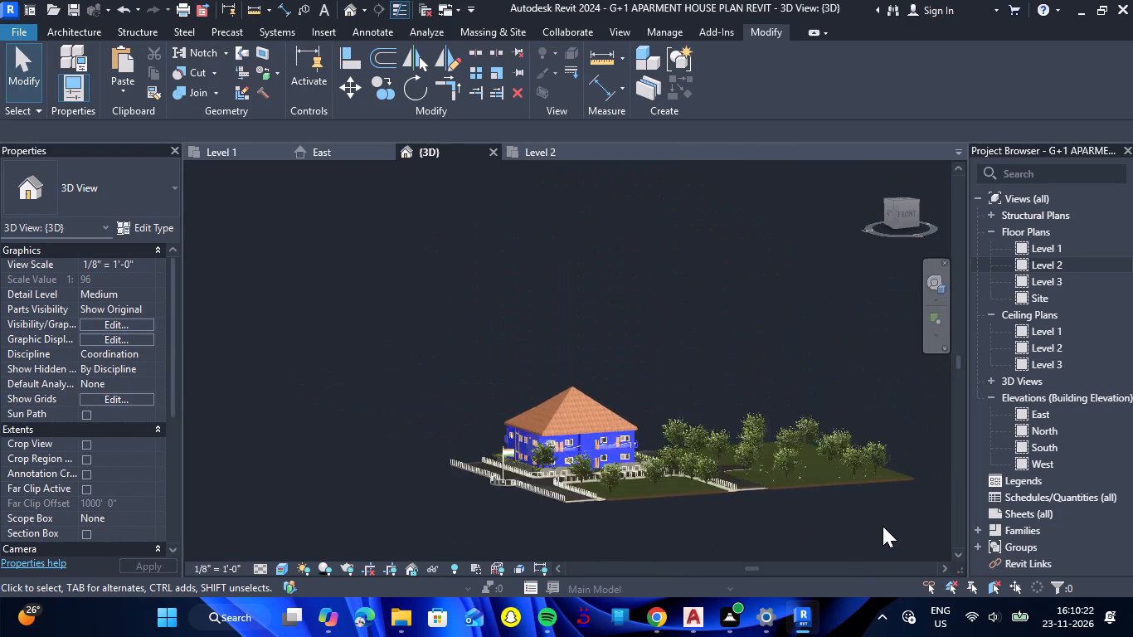
scroll(883, 526, "up", 4)
scroll(824, 532, "down", 1)
left_click(589, 513)
right_click(589, 513)
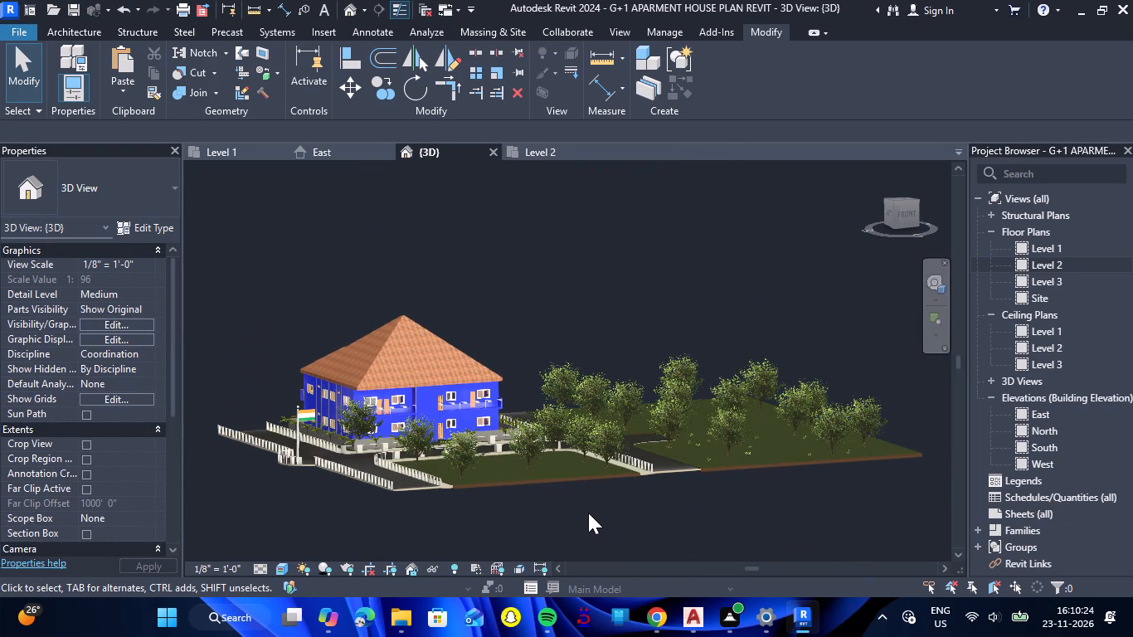
scroll(588, 513, "down", 1)
right_click(588, 513)
scroll(588, 513, "up", 1)
key("Escape")
middle_click_drag(588, 513, 591, 498)
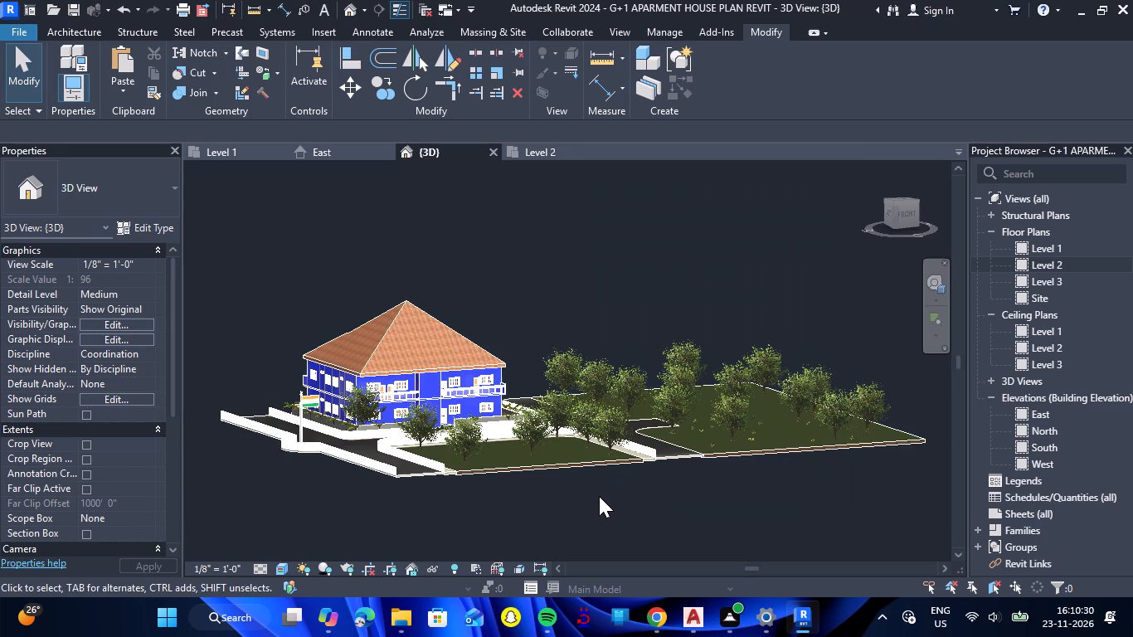
Save the apartment house project and close the OneDrive pop-up window.
left_click(94, 39)
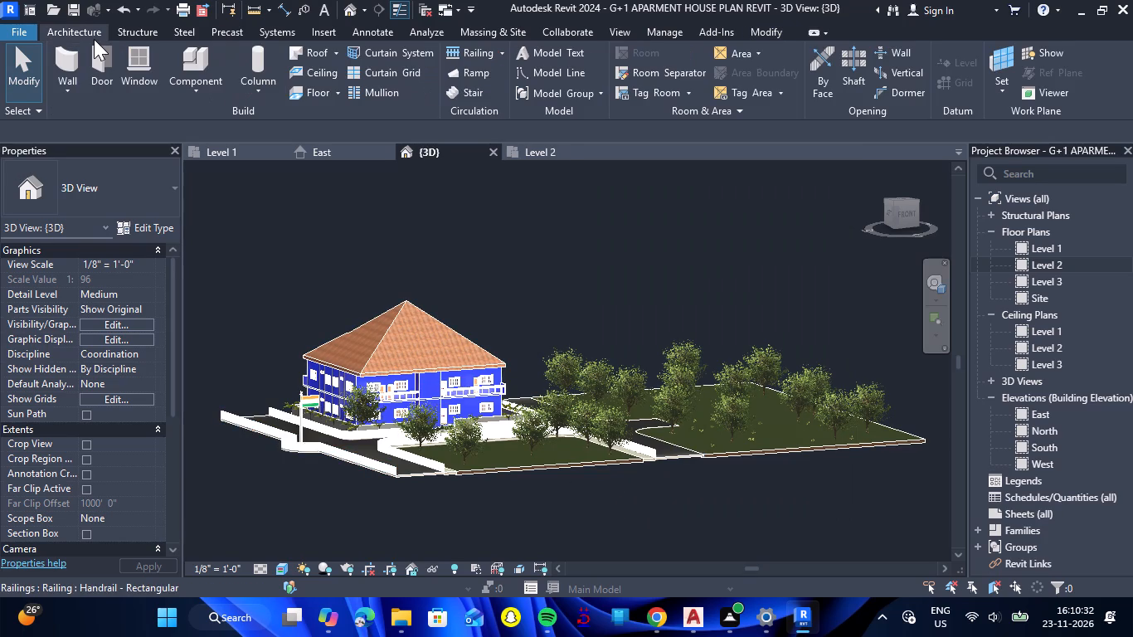
key("Escape")
left_click(17, 32)
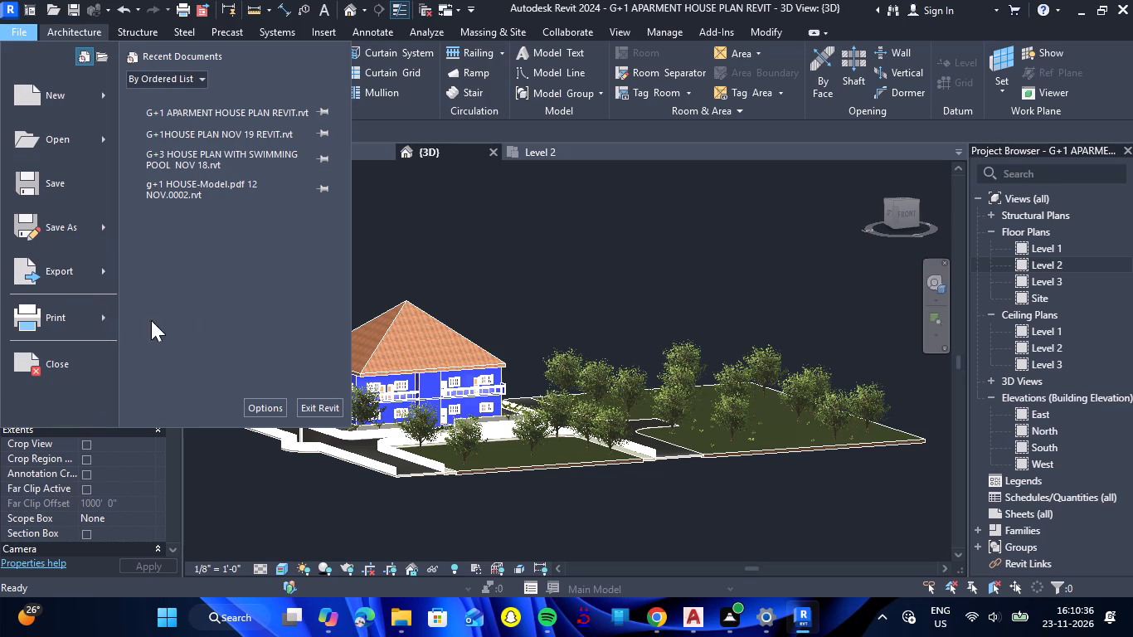
left_click(391, 250)
key("ctrl+s")
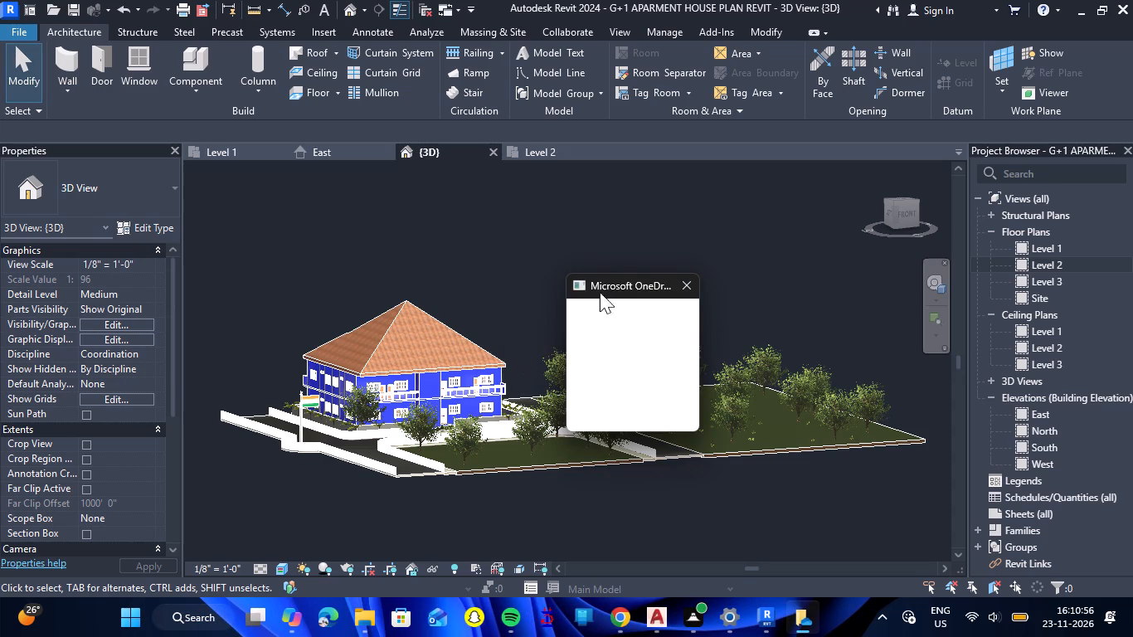
left_click(682, 280)
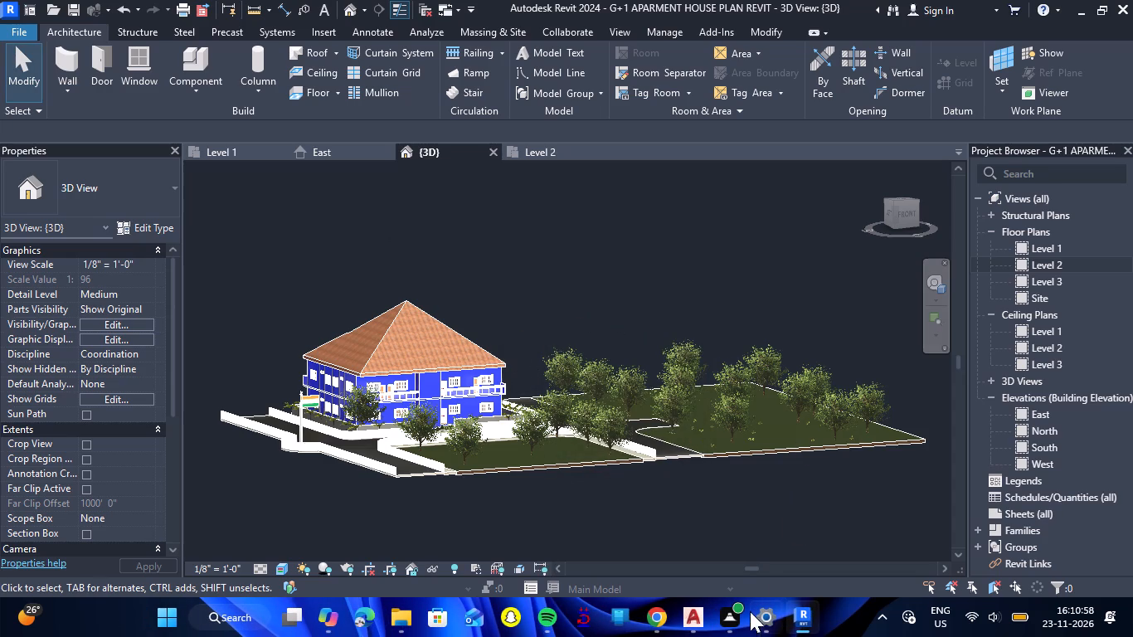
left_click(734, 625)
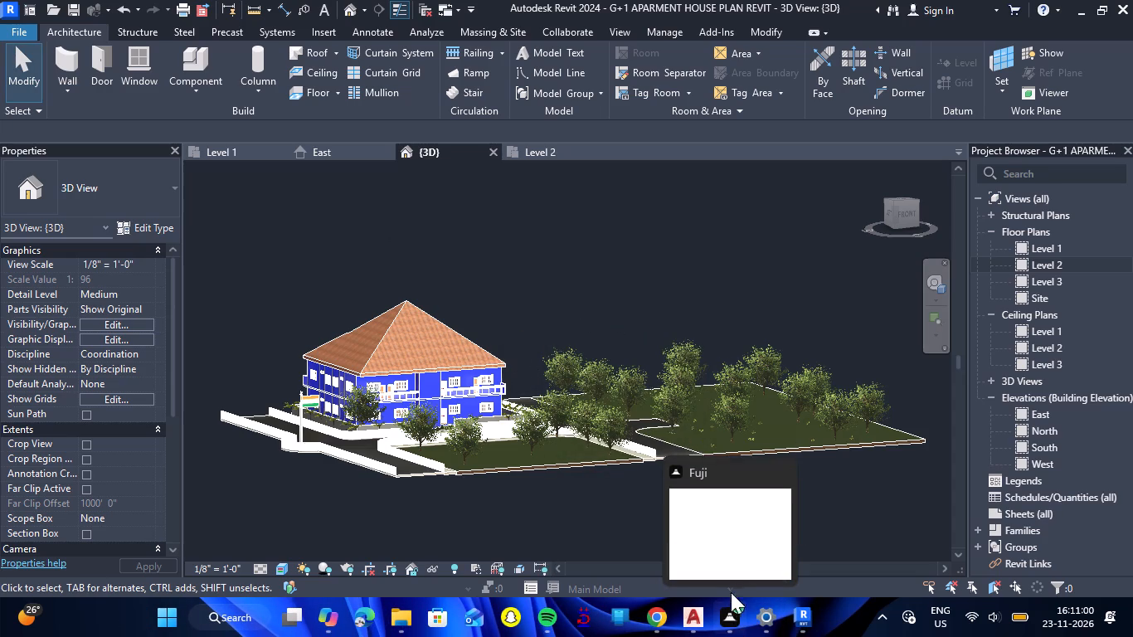
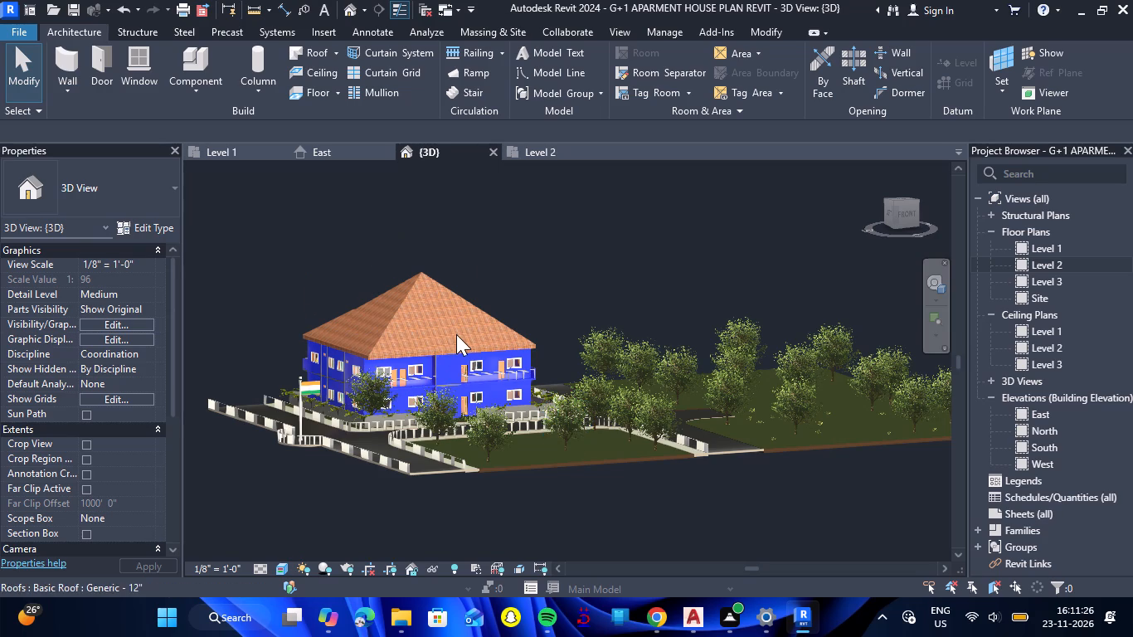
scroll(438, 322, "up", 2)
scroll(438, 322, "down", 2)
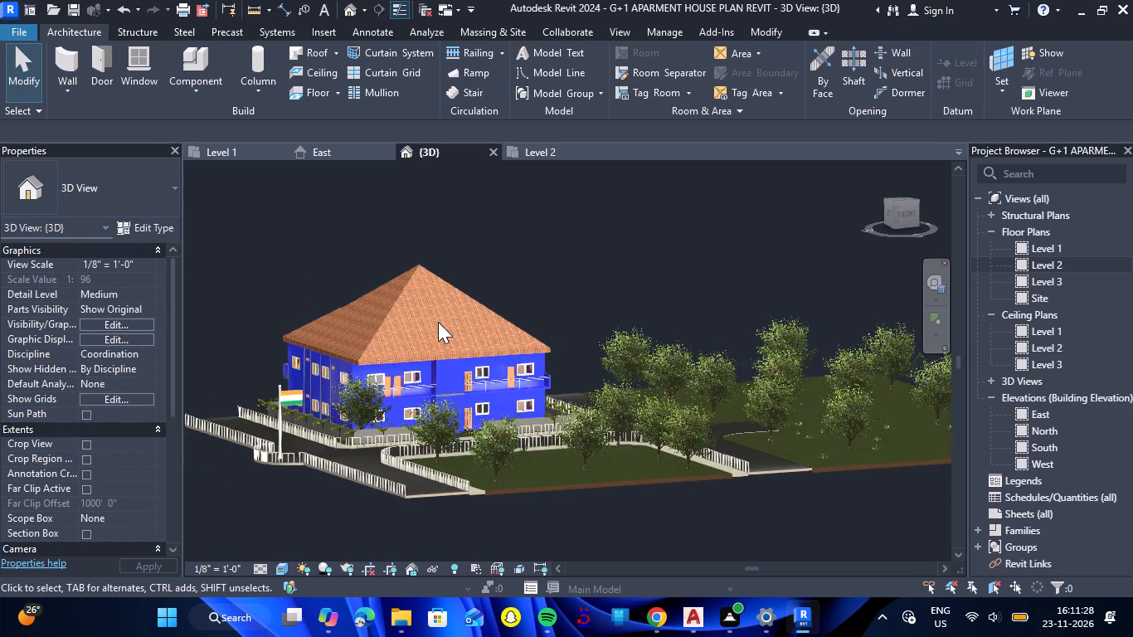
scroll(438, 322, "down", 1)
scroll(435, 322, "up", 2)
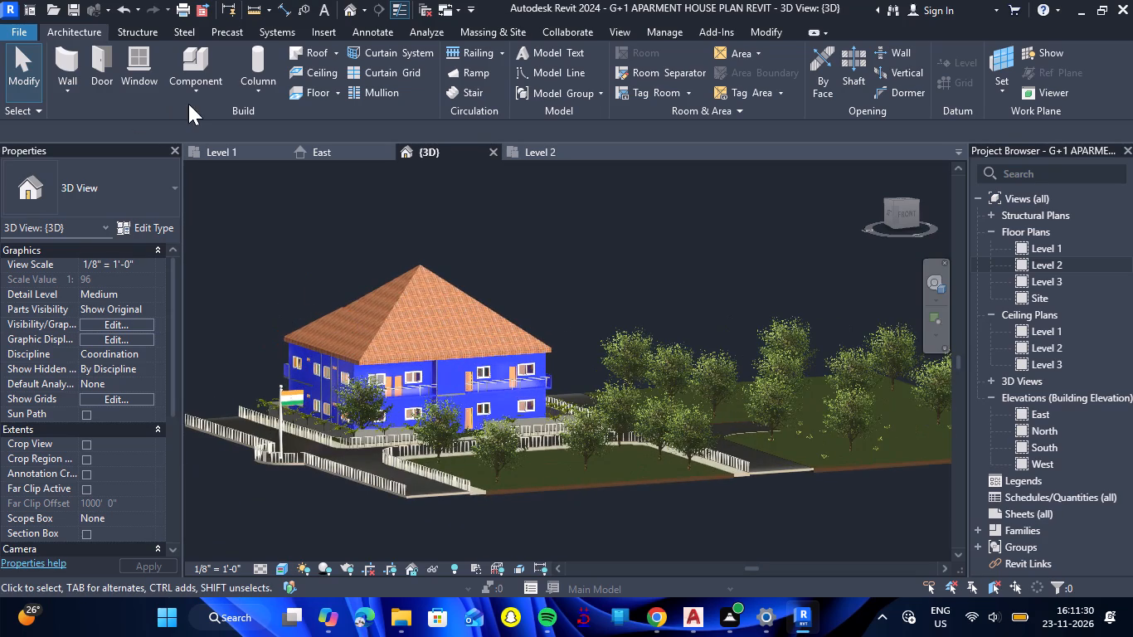
Start placing a component, open Load Family and browse the India library to its Sustainable Design folder.
left_click(197, 61)
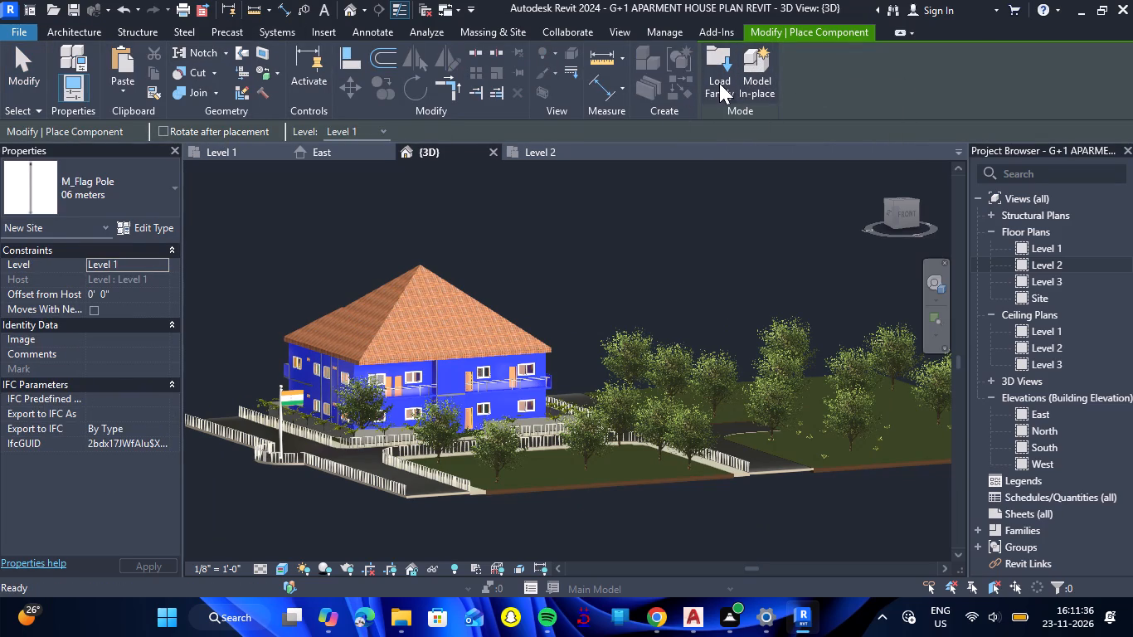
left_click(719, 83)
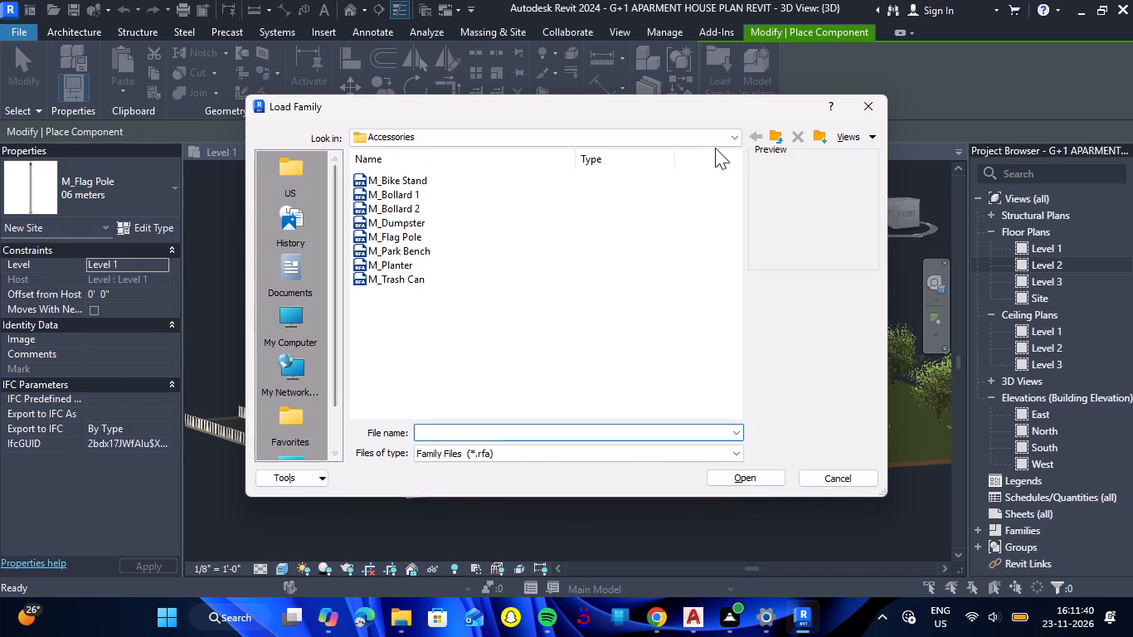
left_click(779, 141)
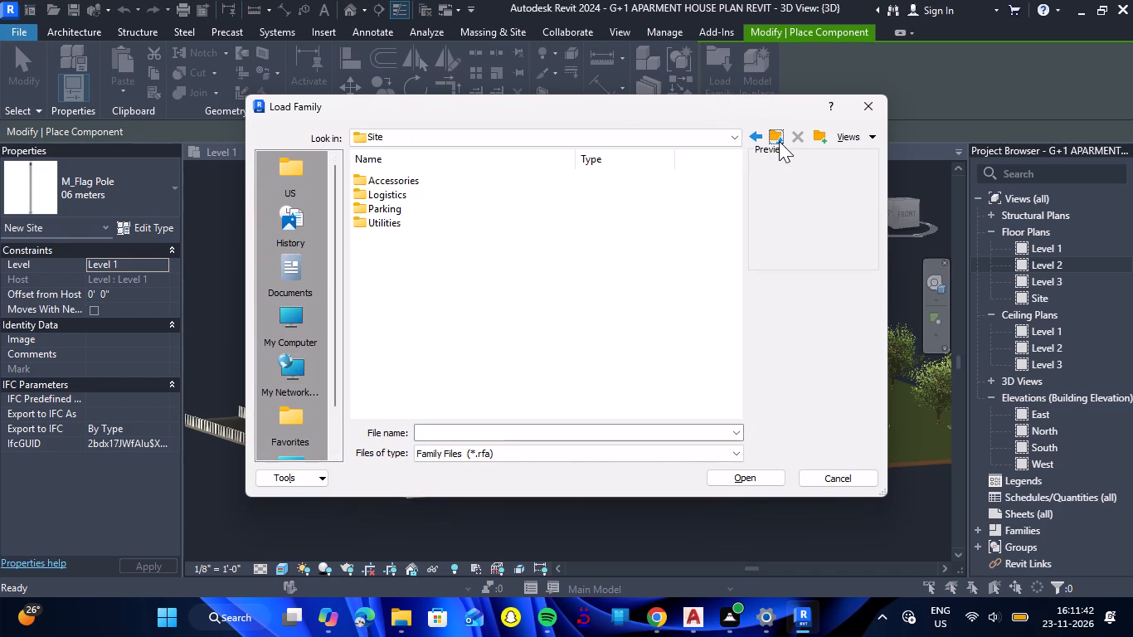
left_click(779, 141)
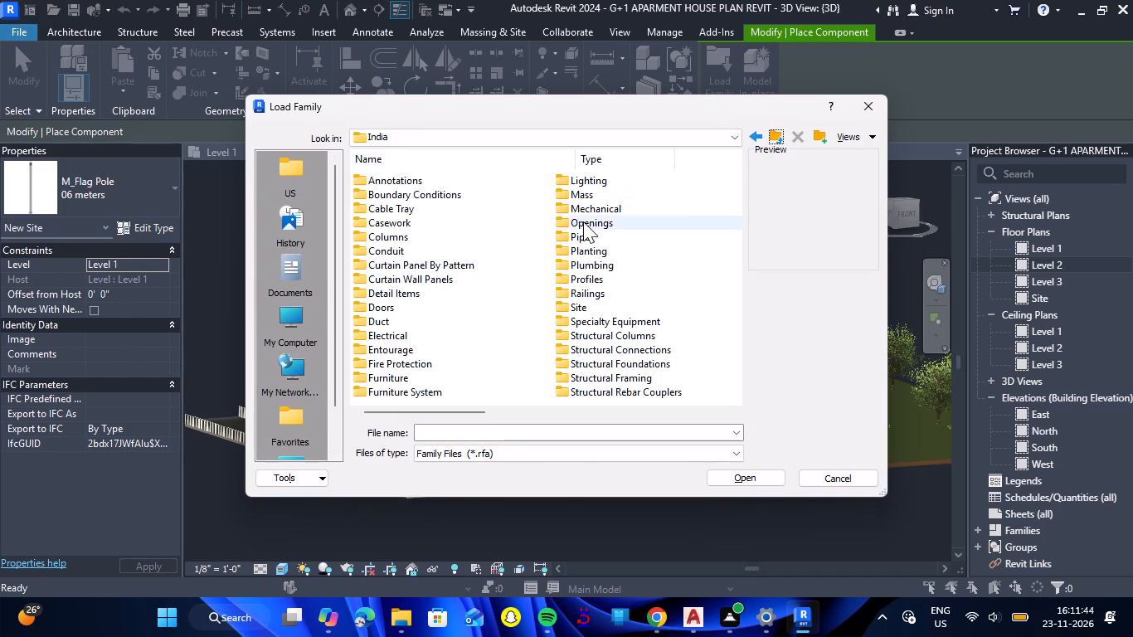
scroll(583, 221, "down", 5)
left_click(416, 280)
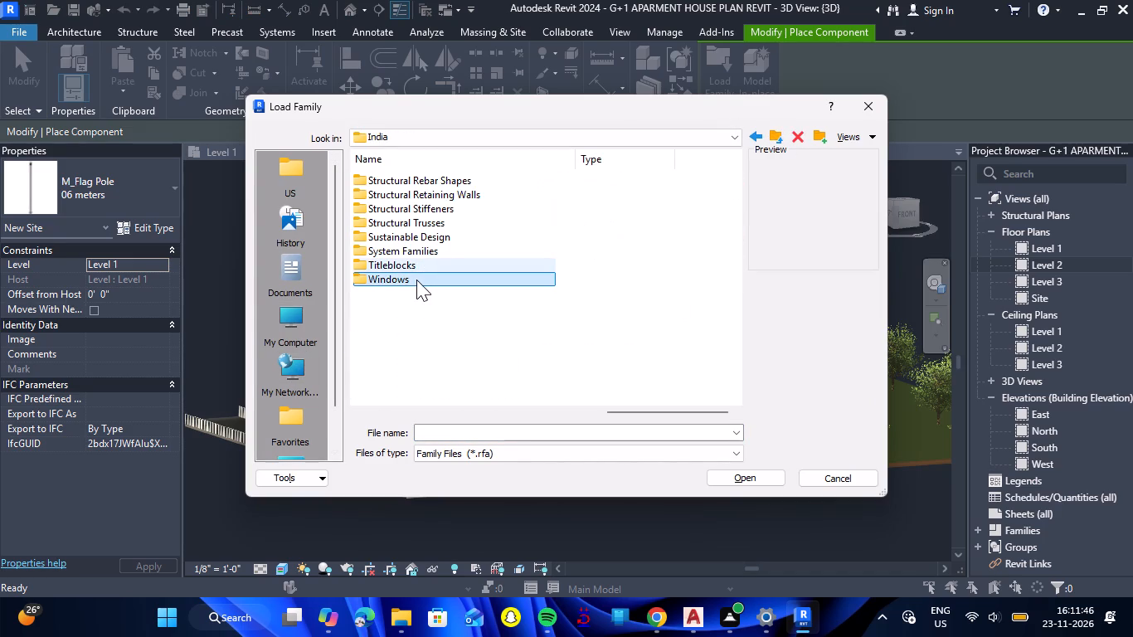
double_click(438, 250)
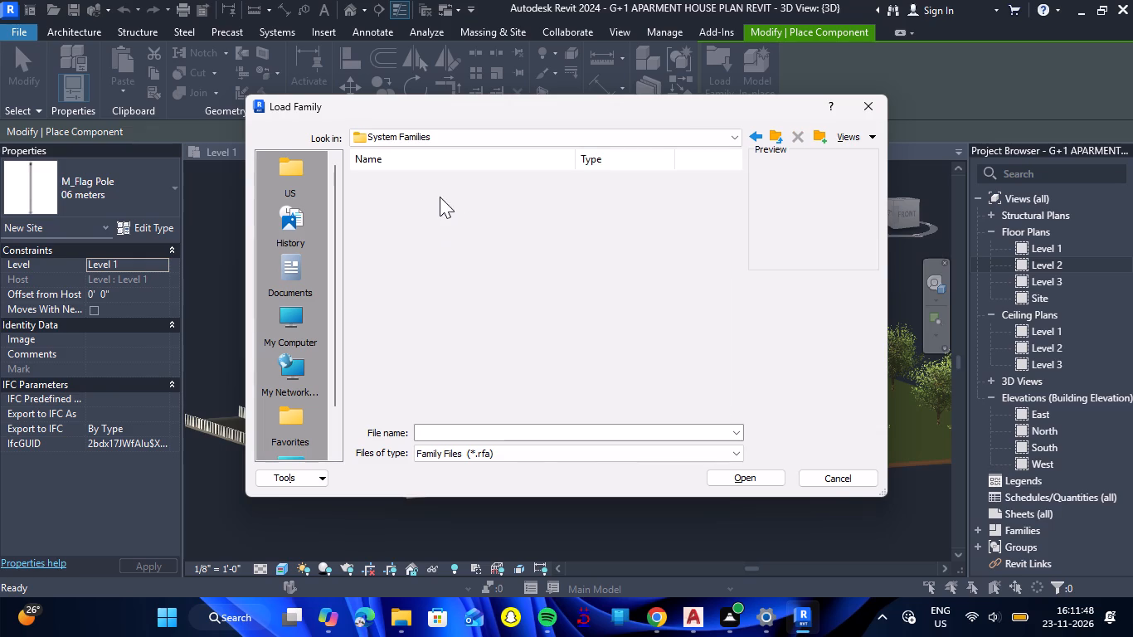
left_click(777, 143)
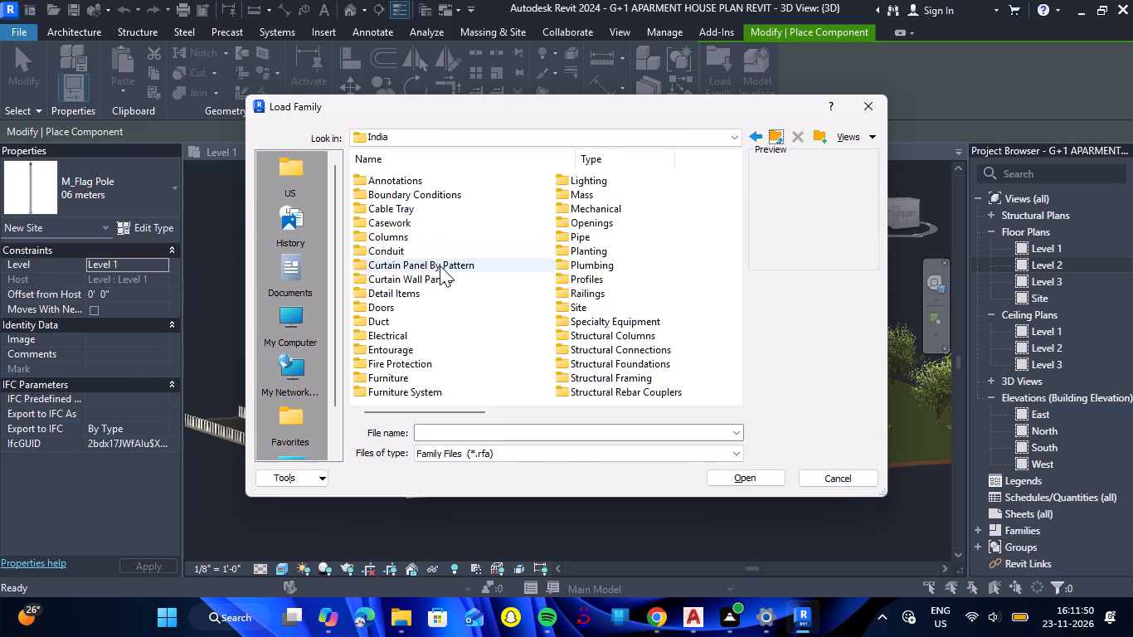
scroll(559, 250, "down", 5)
double_click(470, 238)
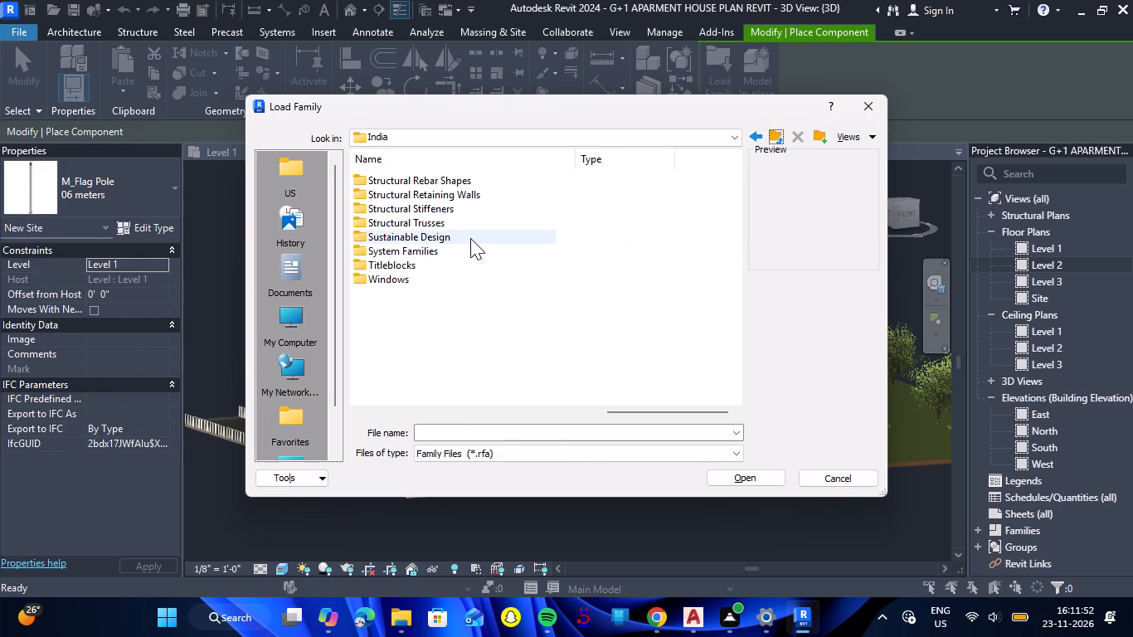
Look through the Sustainable Design family previews, from the bicycle racks past the light shelves to the round recycle bin.
left_click(439, 181)
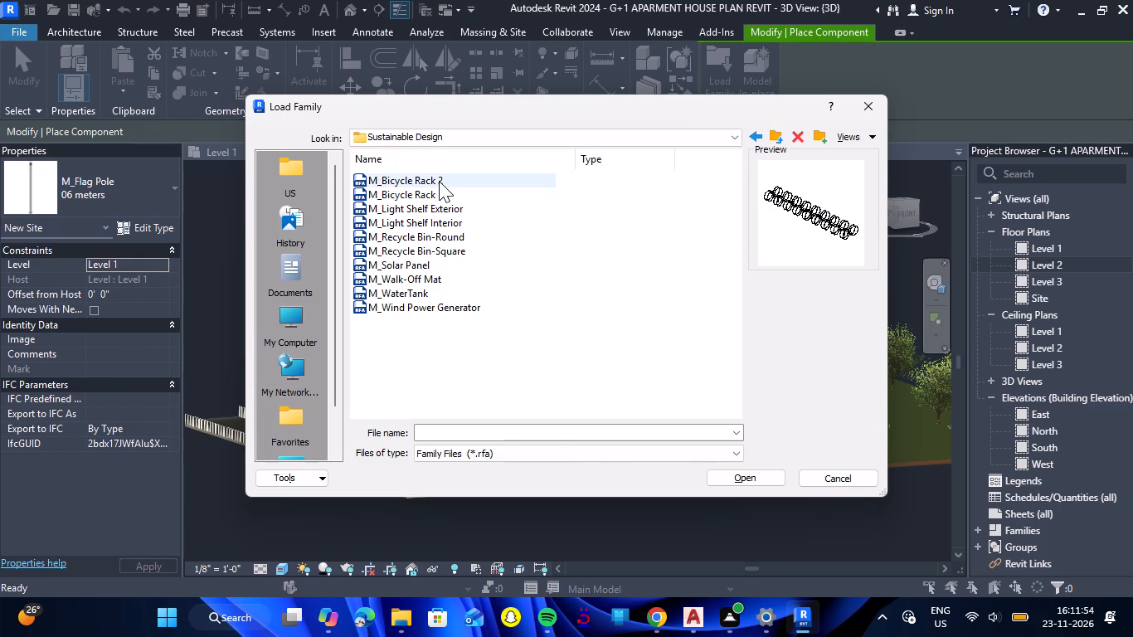
key("Down")
key("Down")
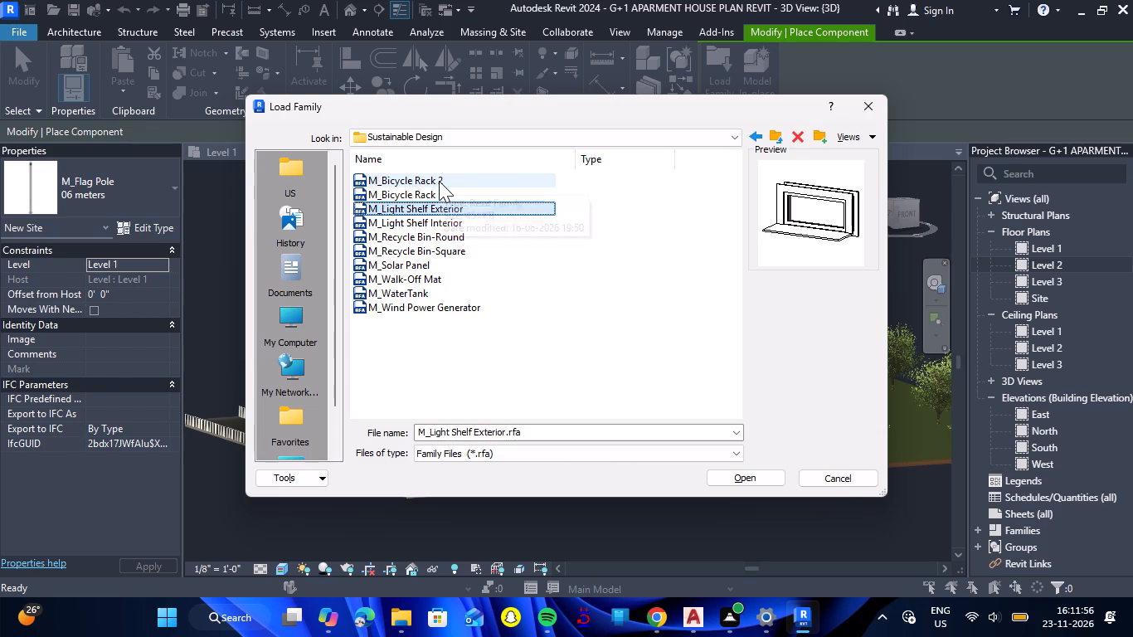
key("Down")
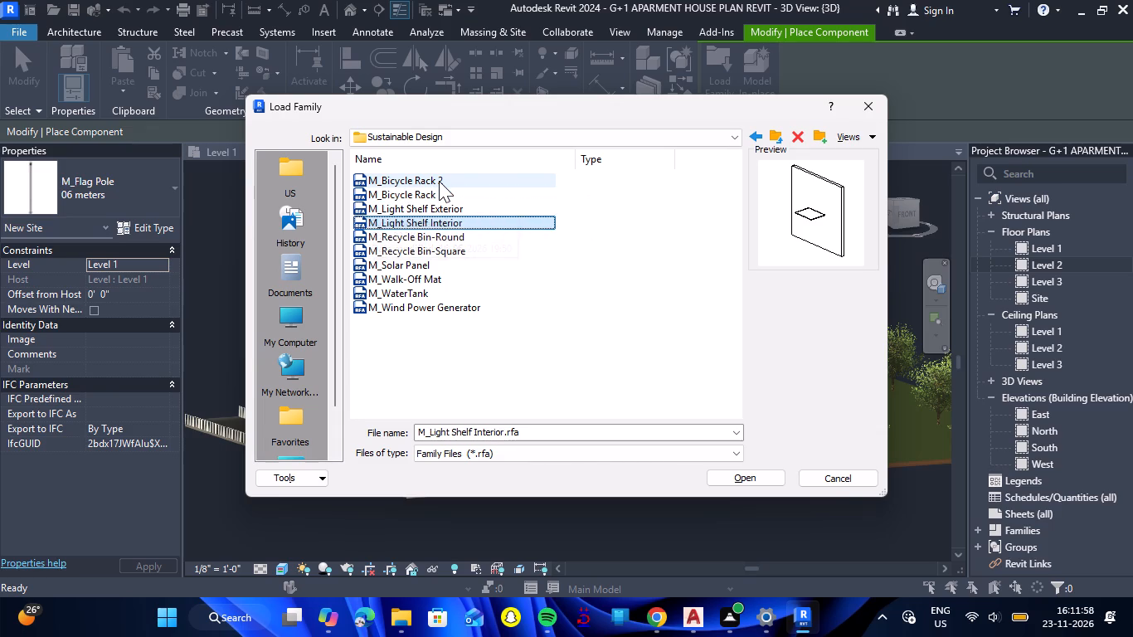
key("Up")
key("Down")
key("Down")
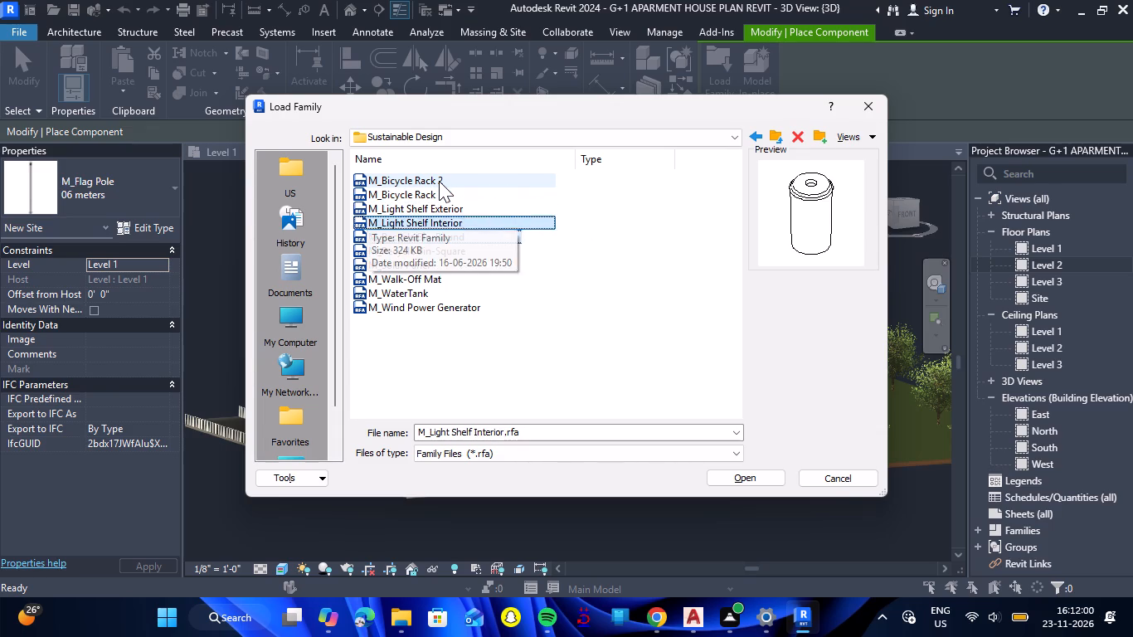
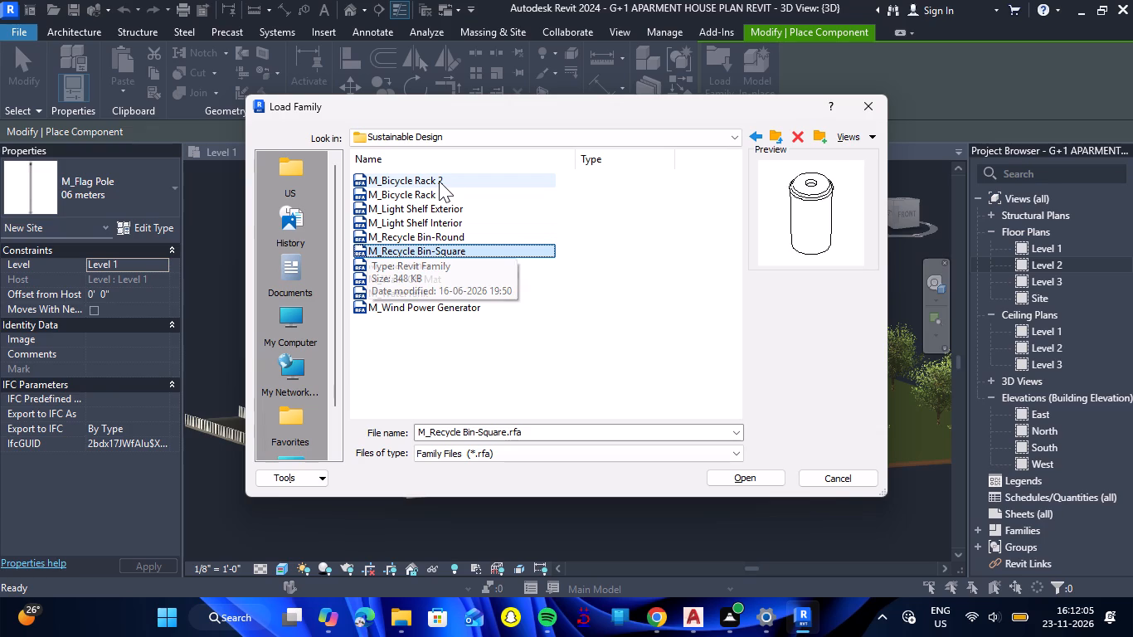
Review the remaining Sustainable Design families, load M_Recycle Bin-Round and place one bin on the front lawn's edge in the 3D view.
key("Down")
key("Up")
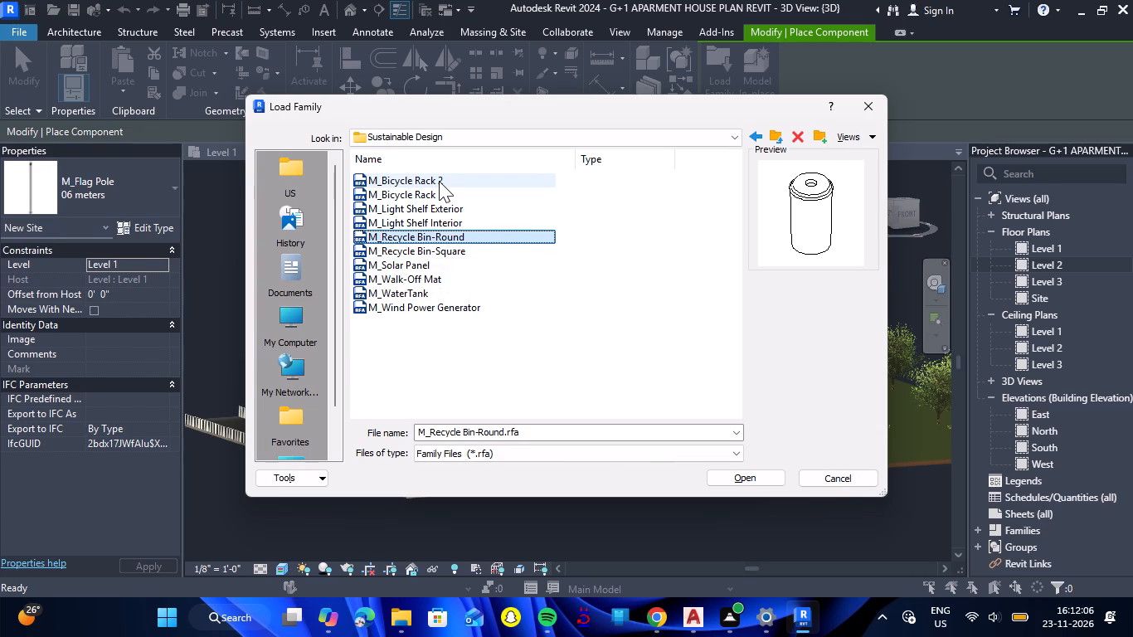
left_click(425, 262)
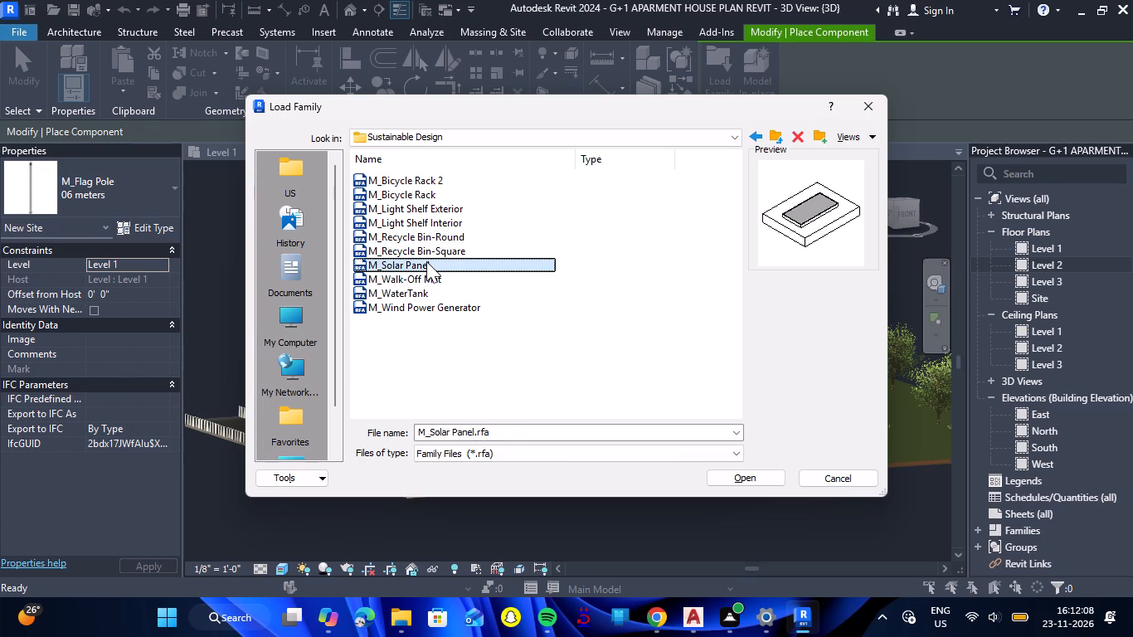
left_click(430, 280)
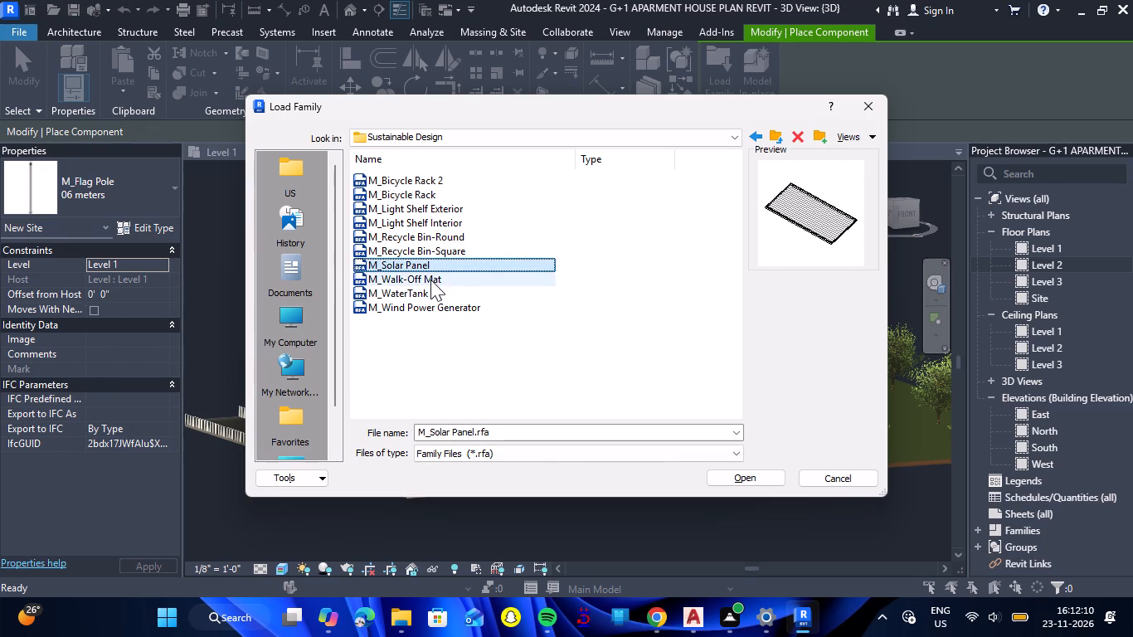
left_click(441, 299)
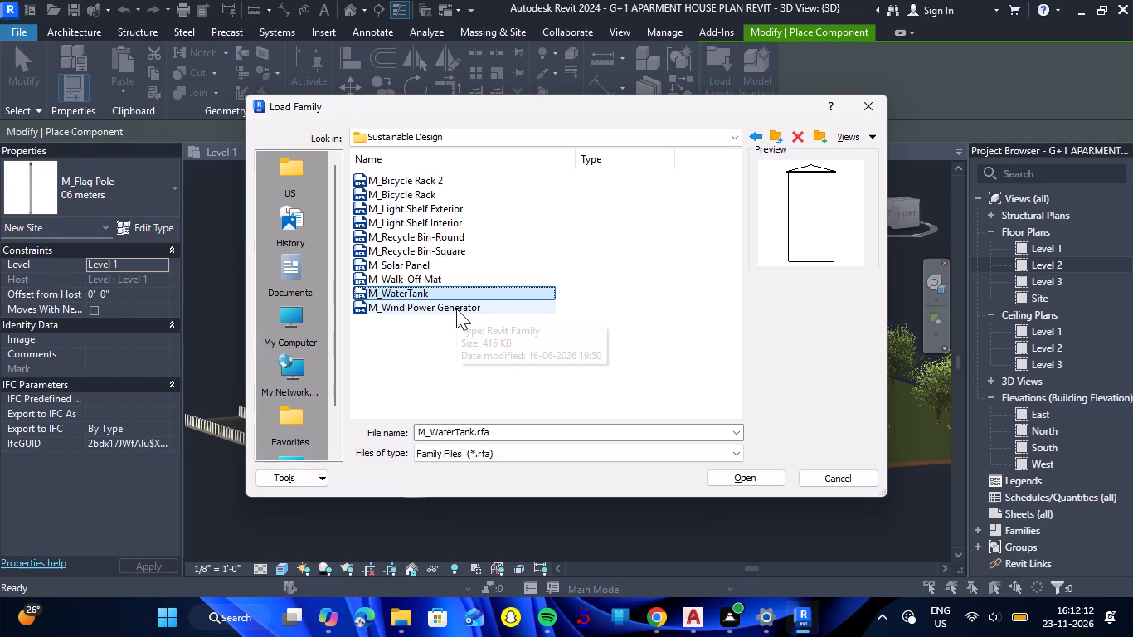
left_click(452, 309)
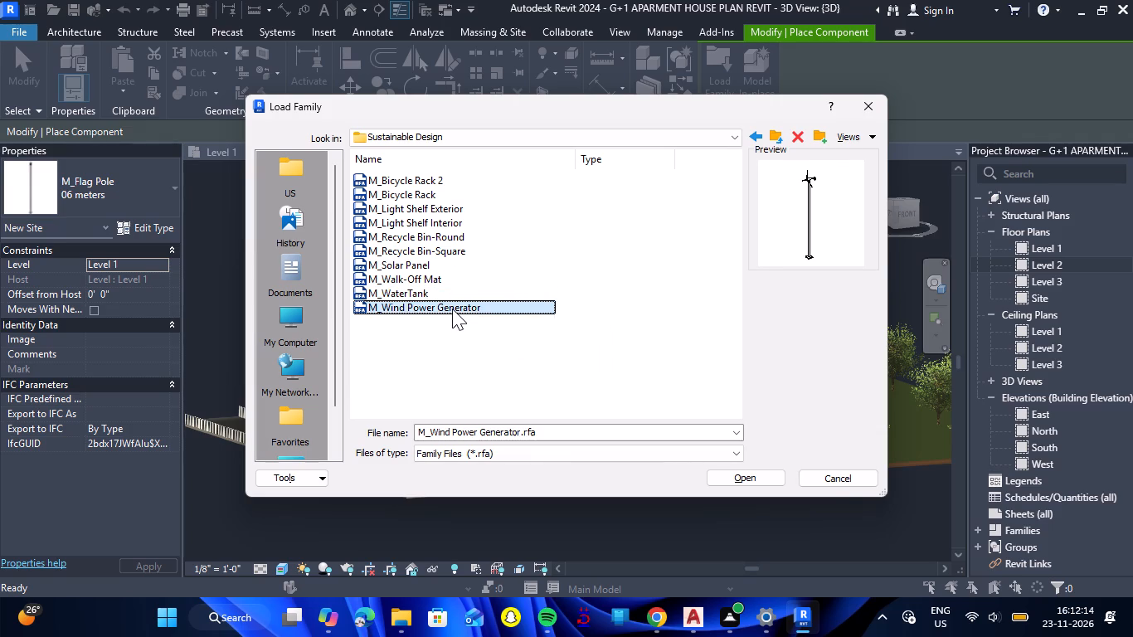
left_click(434, 255)
triple_click(436, 241)
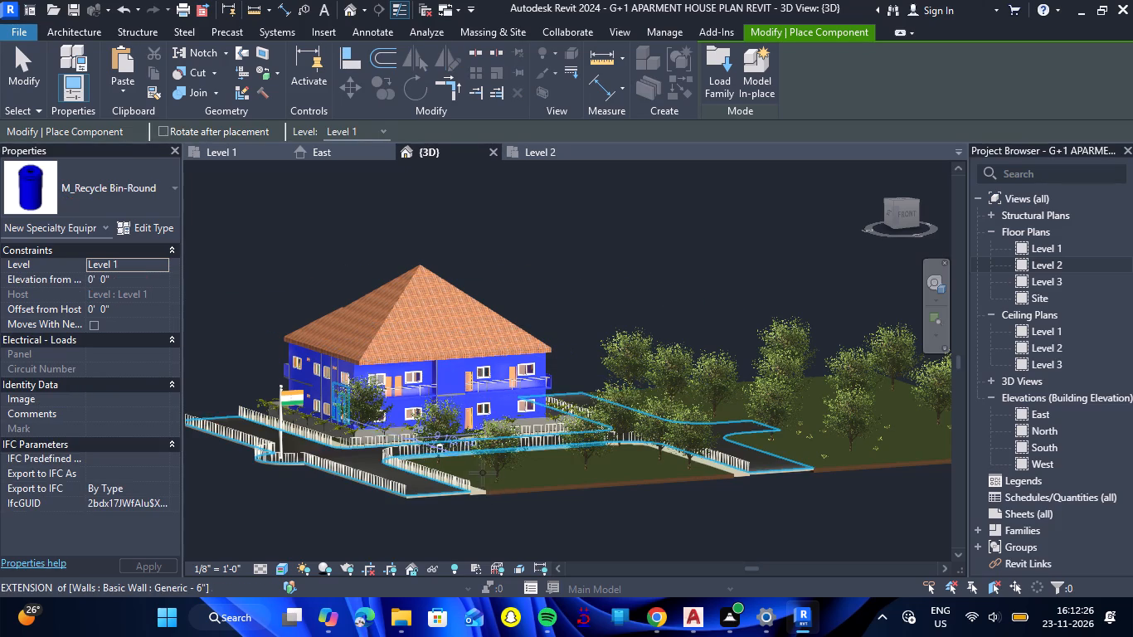
scroll(466, 460, "up", 9)
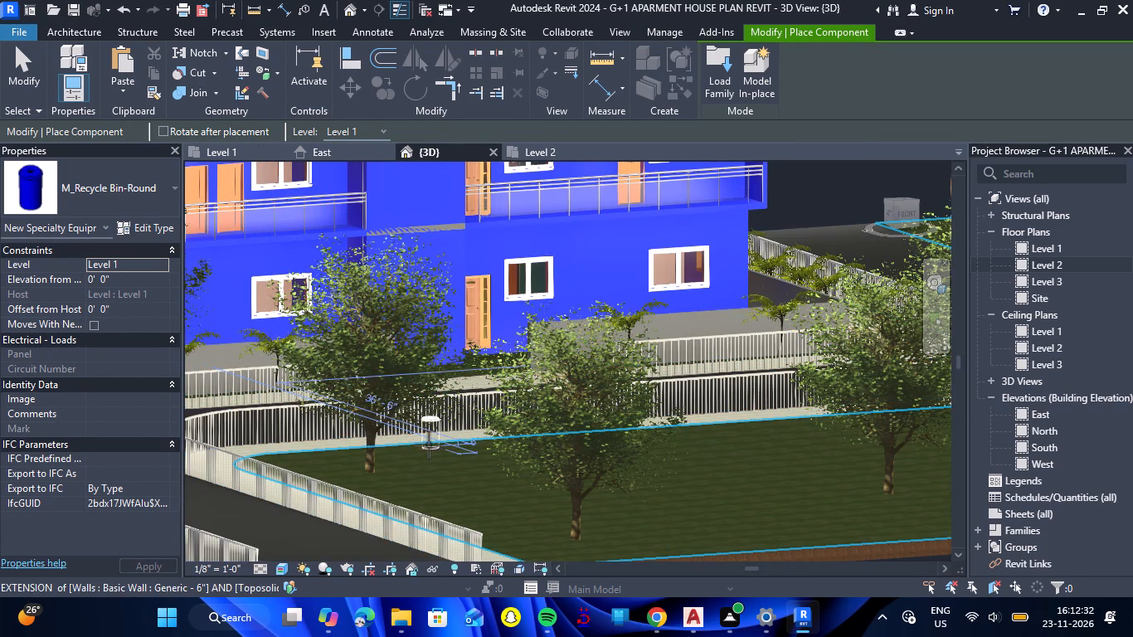
left_click(428, 445)
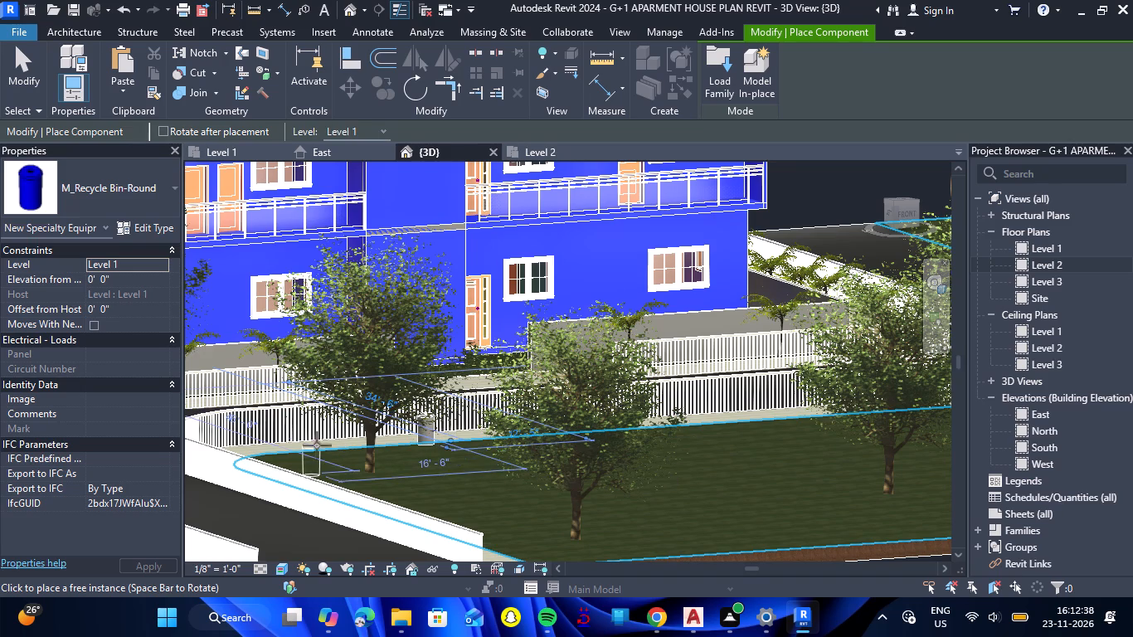
In the Level 1 plan, place three more round recycle bins along the road-side edge of the lawn opposite the building.
left_click(239, 149)
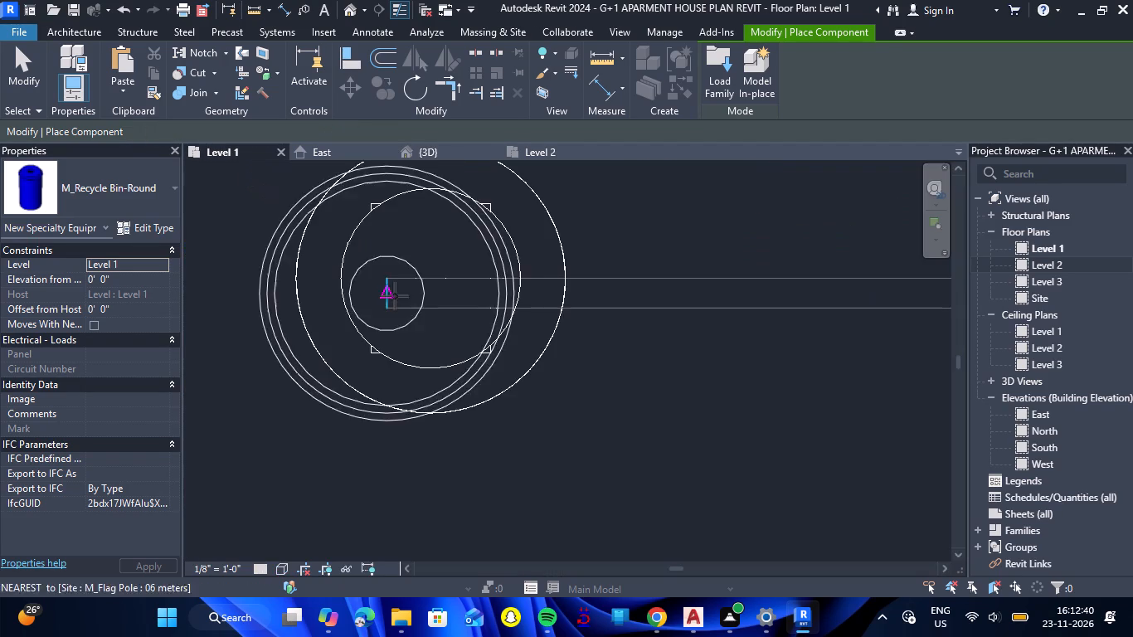
scroll(493, 351, "down", 20)
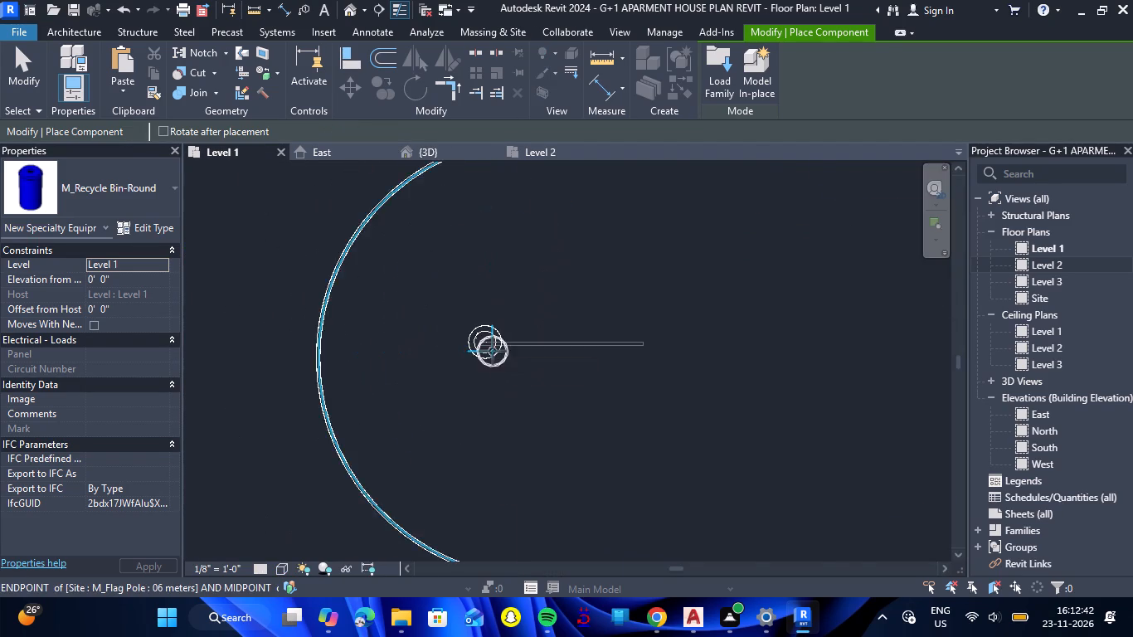
scroll(493, 351, "down", 9)
scroll(680, 405, "up", 3)
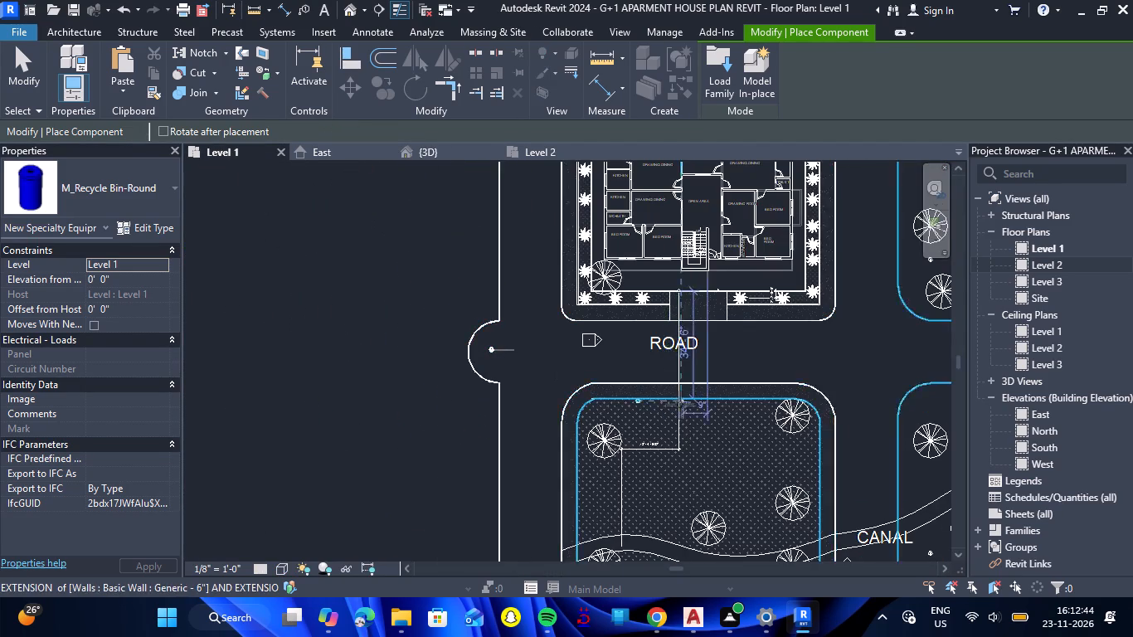
scroll(680, 405, "up", 9)
left_click(693, 393)
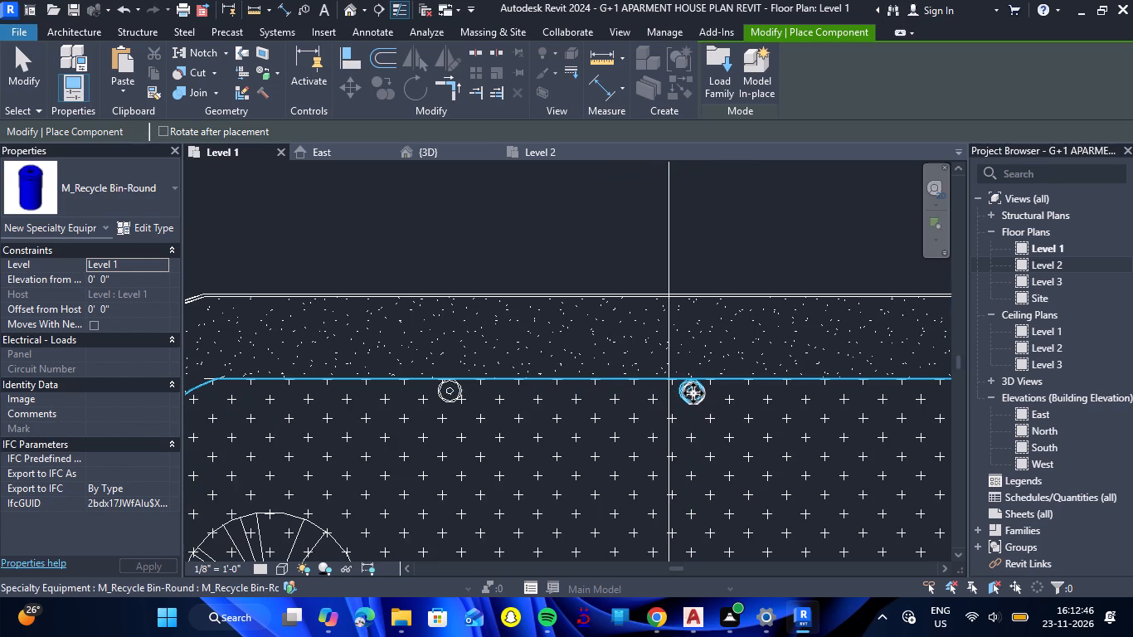
scroll(693, 393, "down", 7)
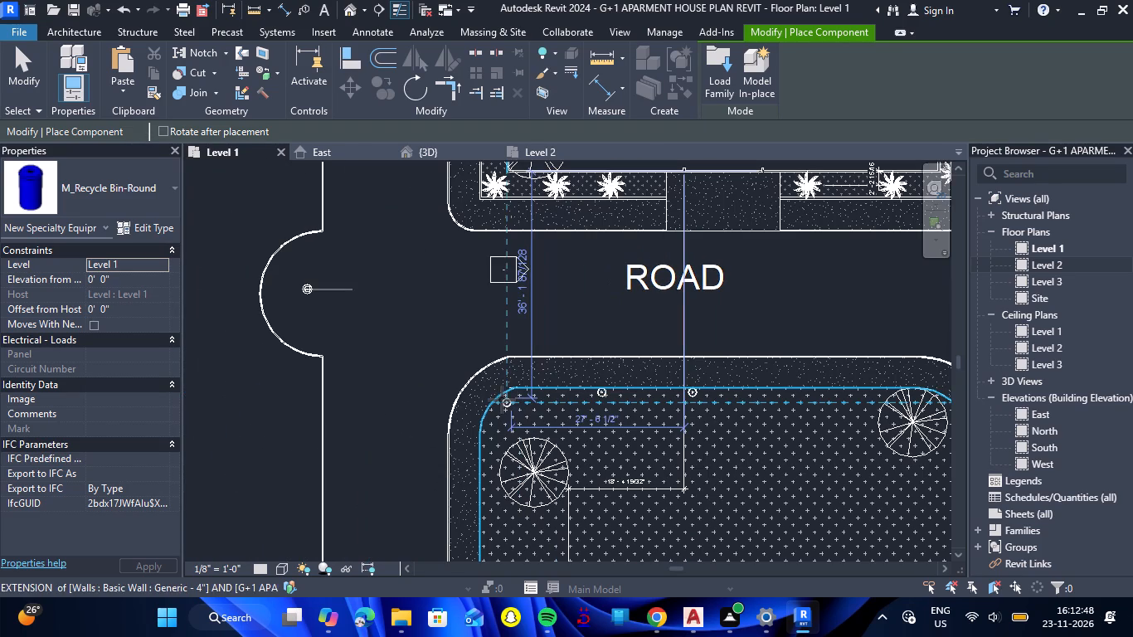
left_click(502, 400)
scroll(507, 399, "down", 7)
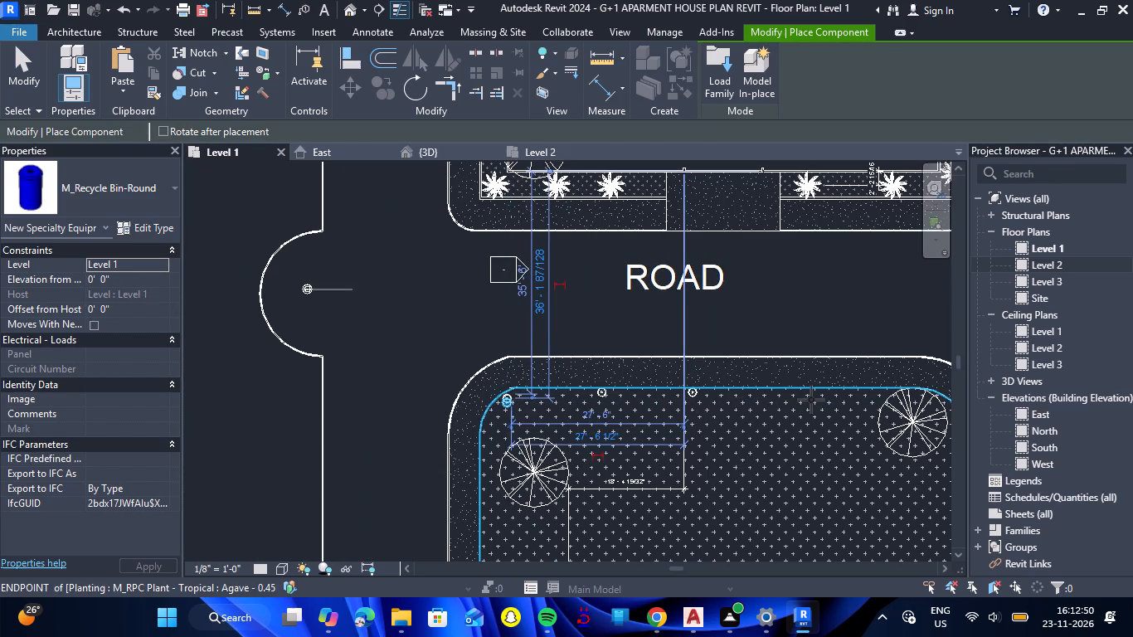
scroll(745, 401, "down", 3)
scroll(681, 397, "up", 3)
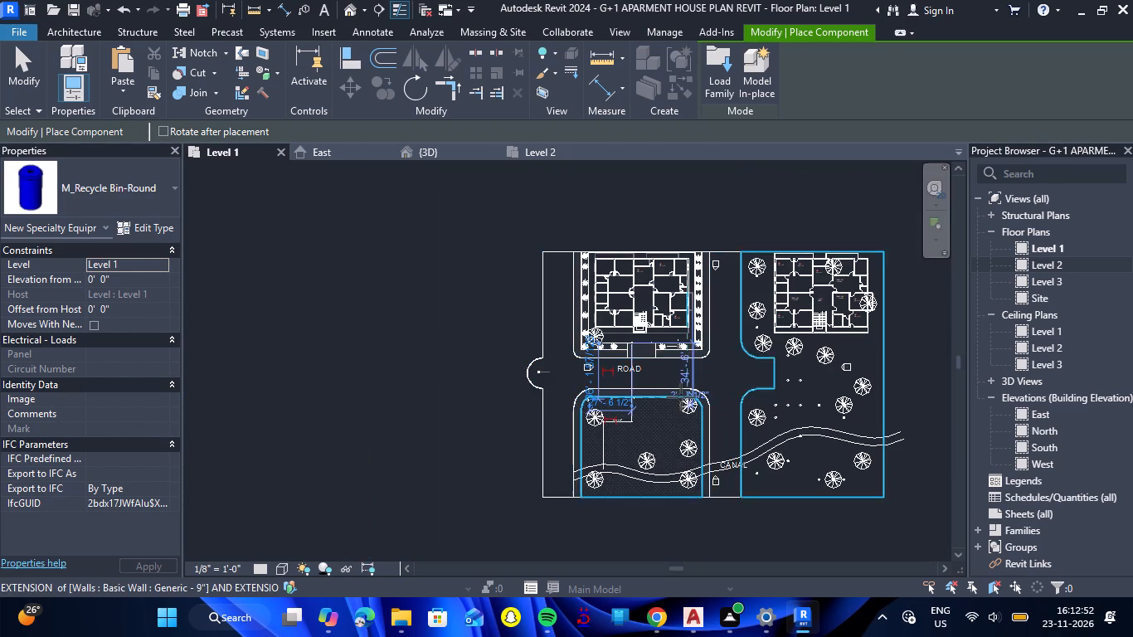
scroll(681, 397, "up", 12)
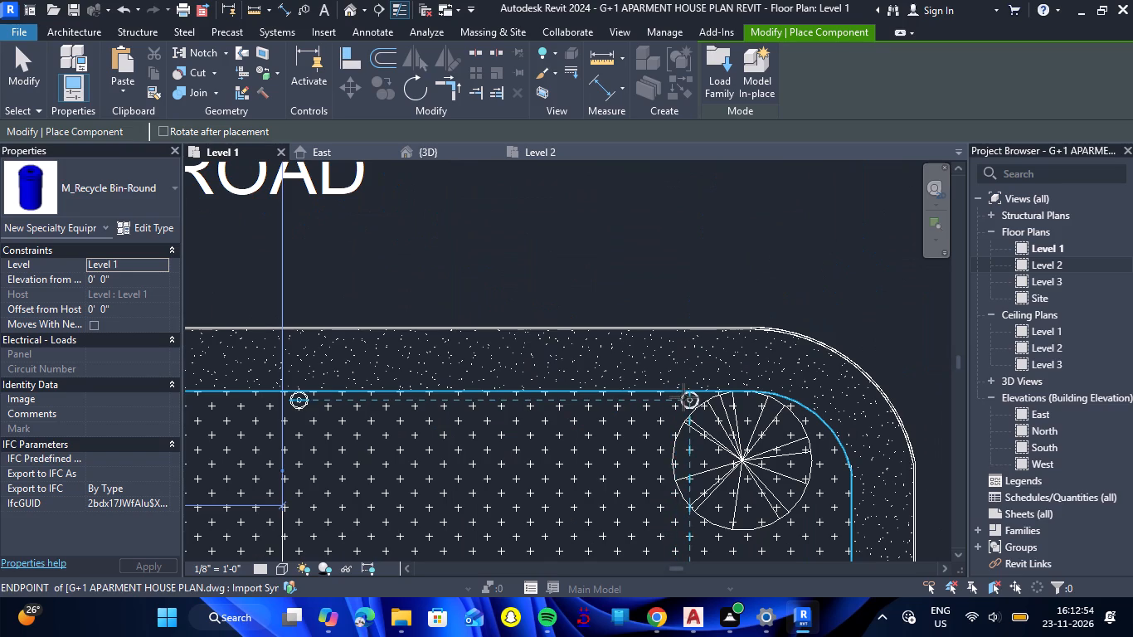
left_click(683, 397)
Place two round recycle bins on the paved path around the building, one at the rounded corner and one beside the entrance.
scroll(684, 379, "down", 3)
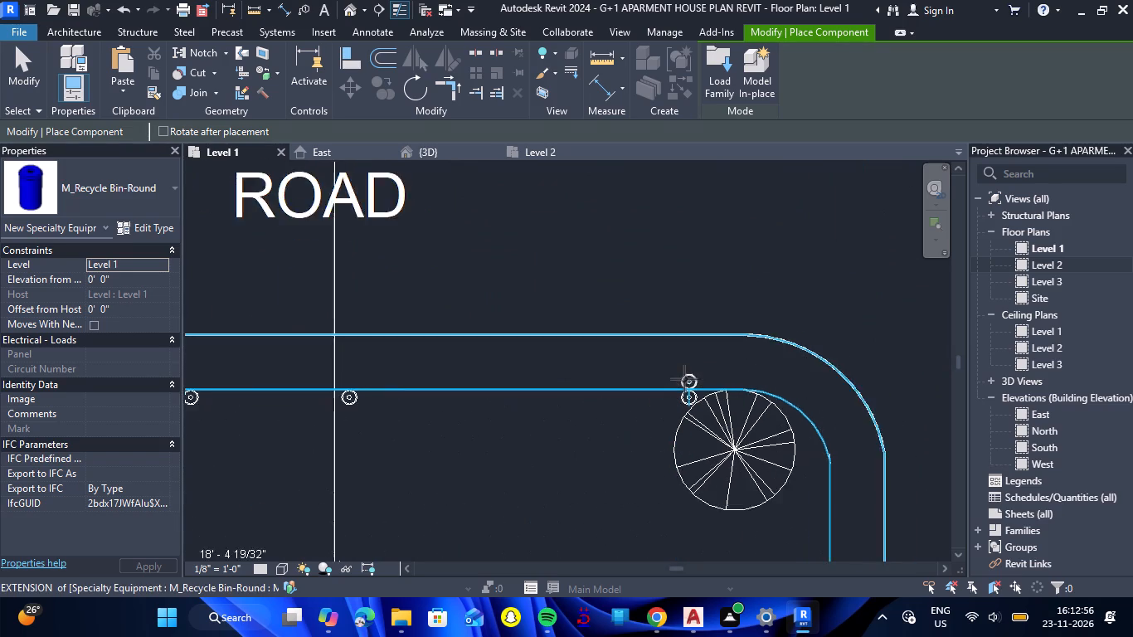
scroll(684, 379, "down", 5)
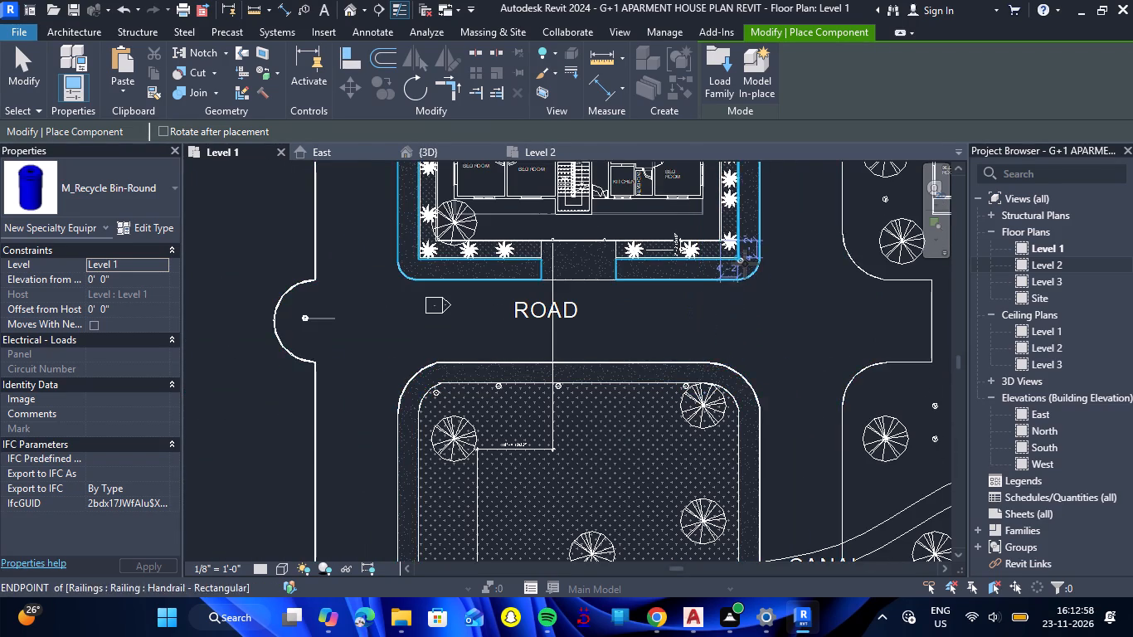
scroll(745, 264, "up", 13)
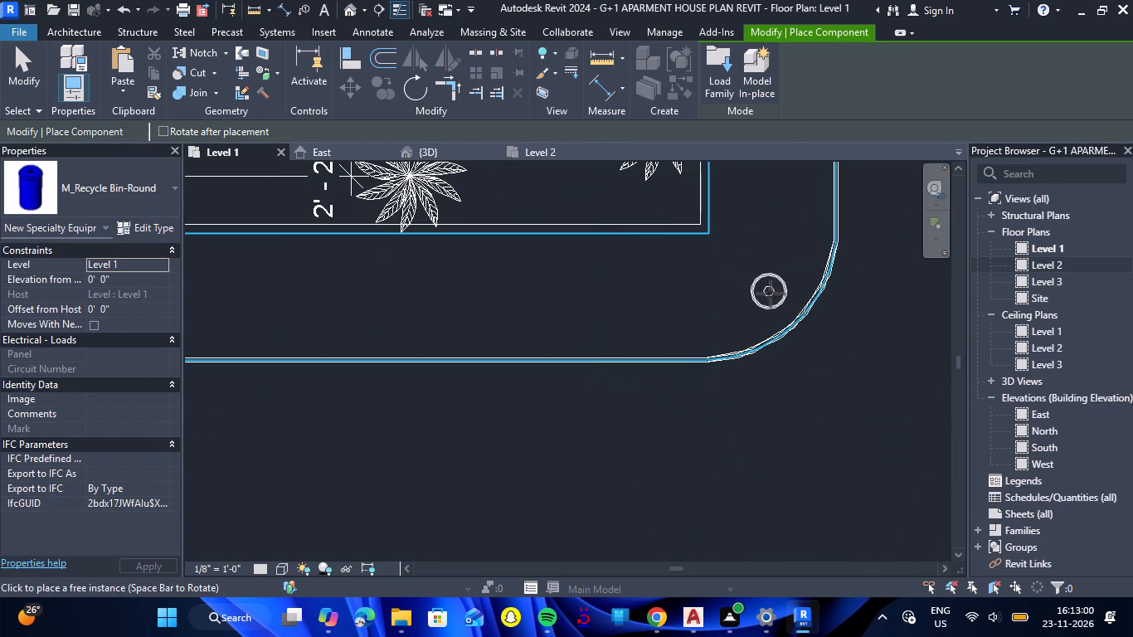
left_click(771, 294)
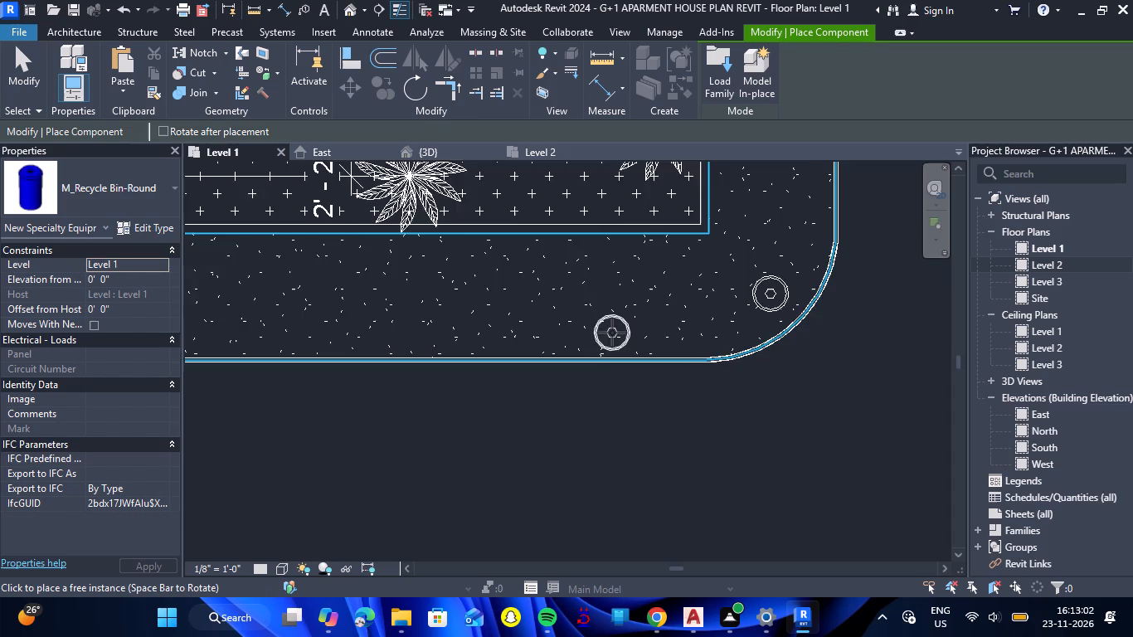
scroll(612, 333, "down", 6)
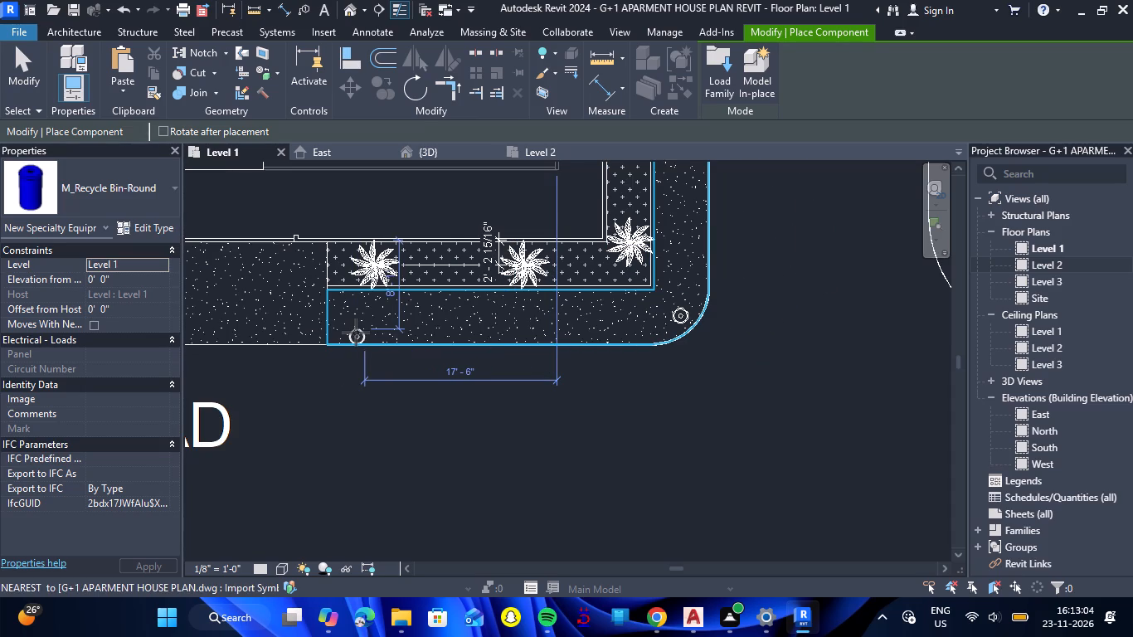
left_click(356, 333)
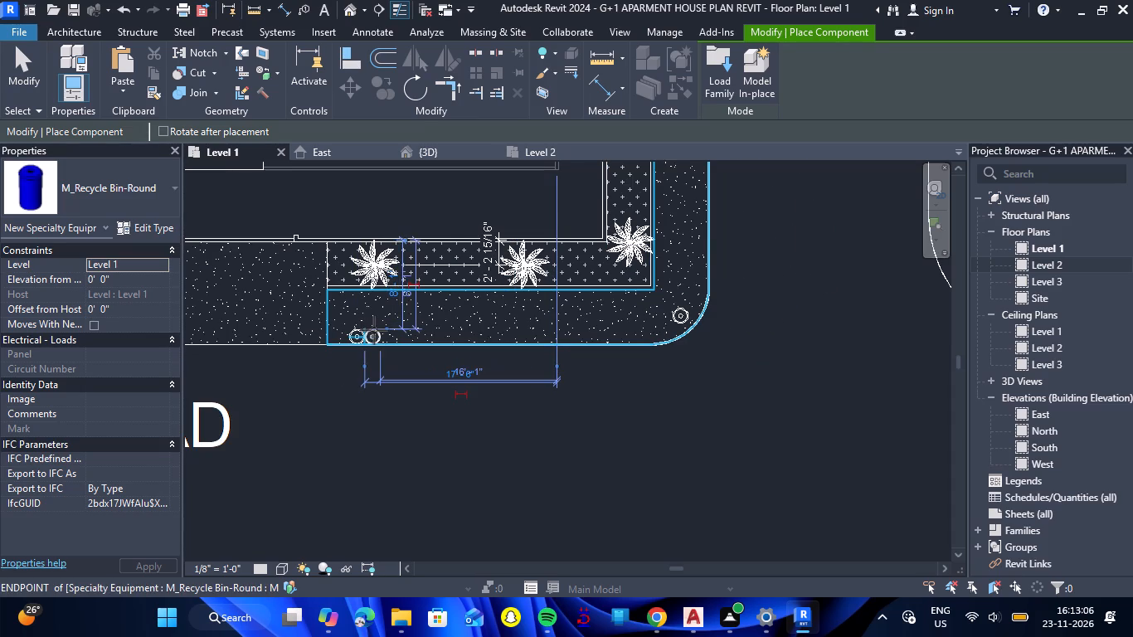
key("Escape")
key("Escape")
Inspect the round recycle bin at the lawn's curved corner up close in the 3D view.
left_click(425, 156)
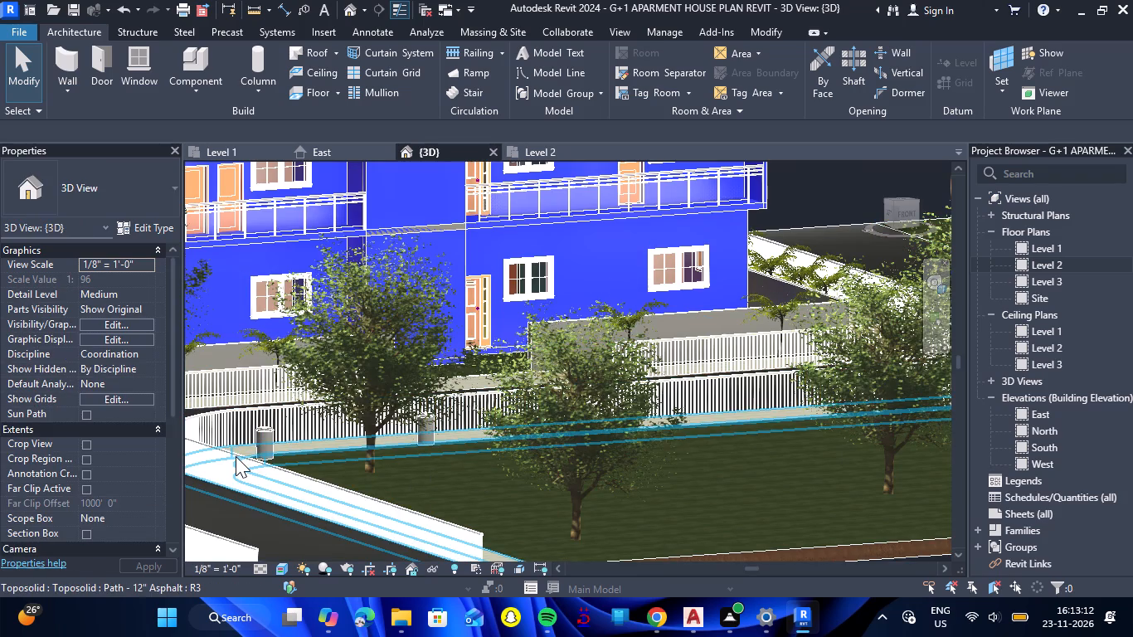
scroll(236, 456, "up", 16)
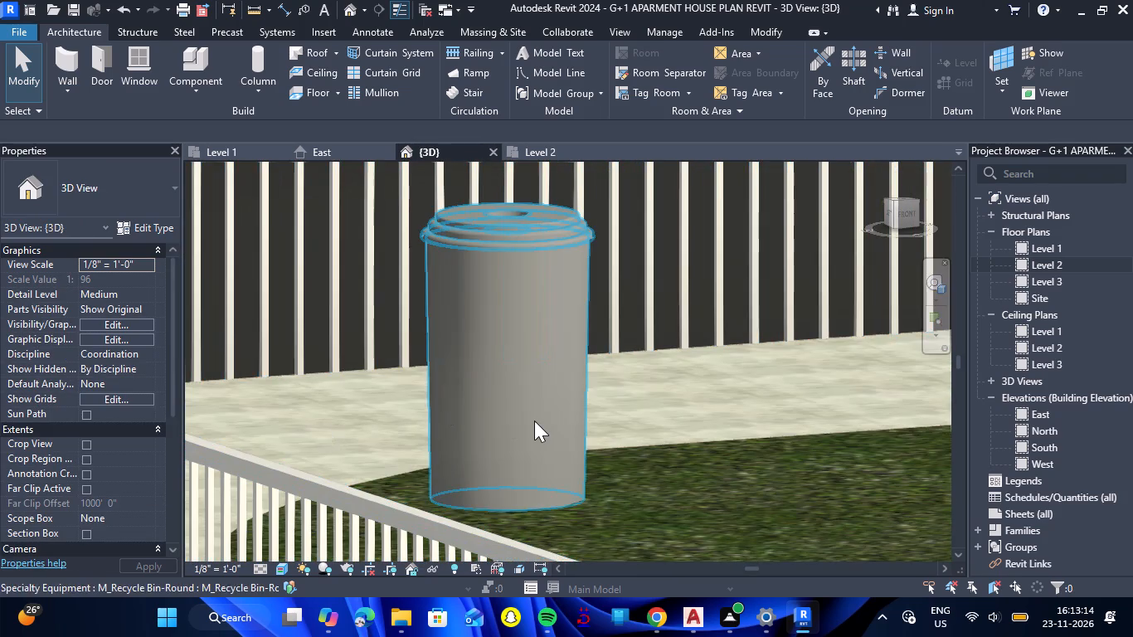
scroll(534, 421, "down", 8)
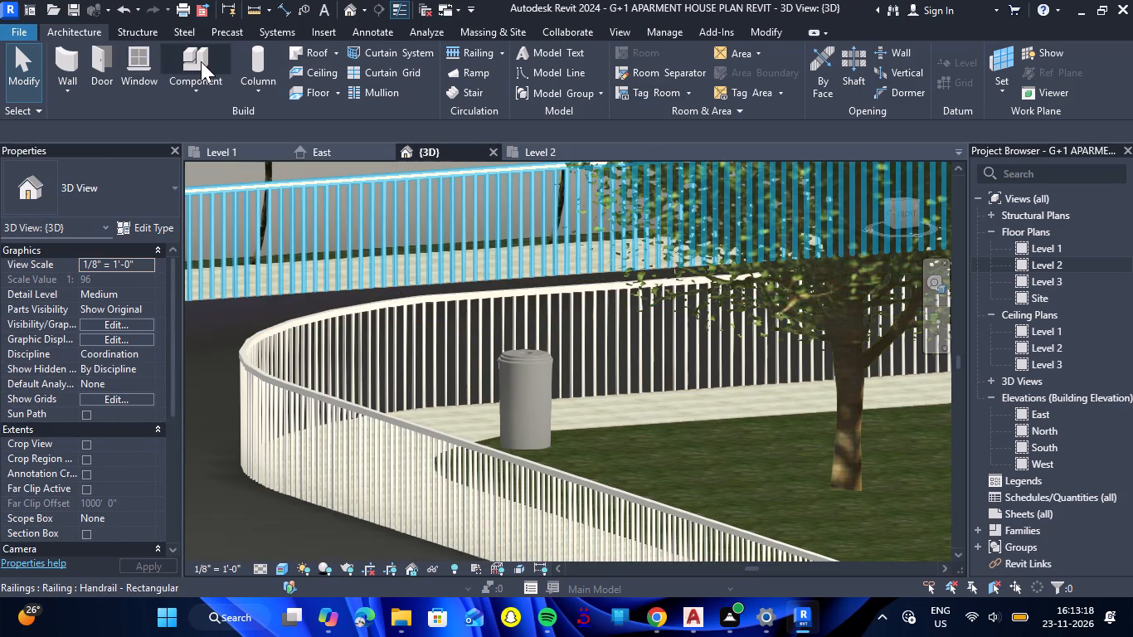
Start another component placement, open Load Family and browse the India library to its Curtain Panel By Pattern folder.
left_click(201, 61)
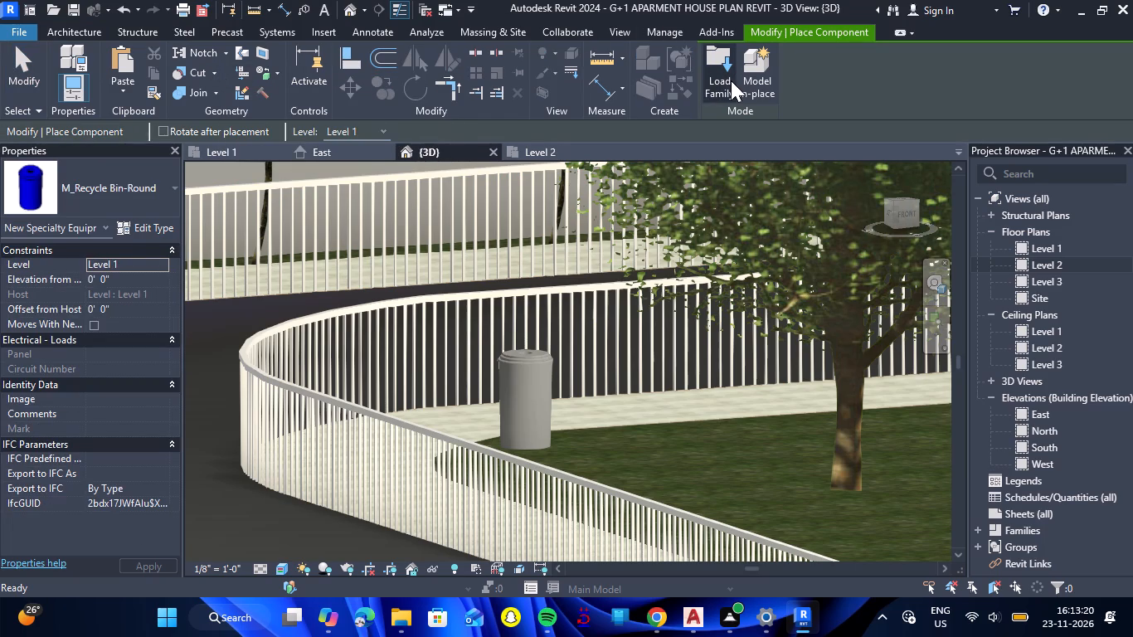
left_click(731, 80)
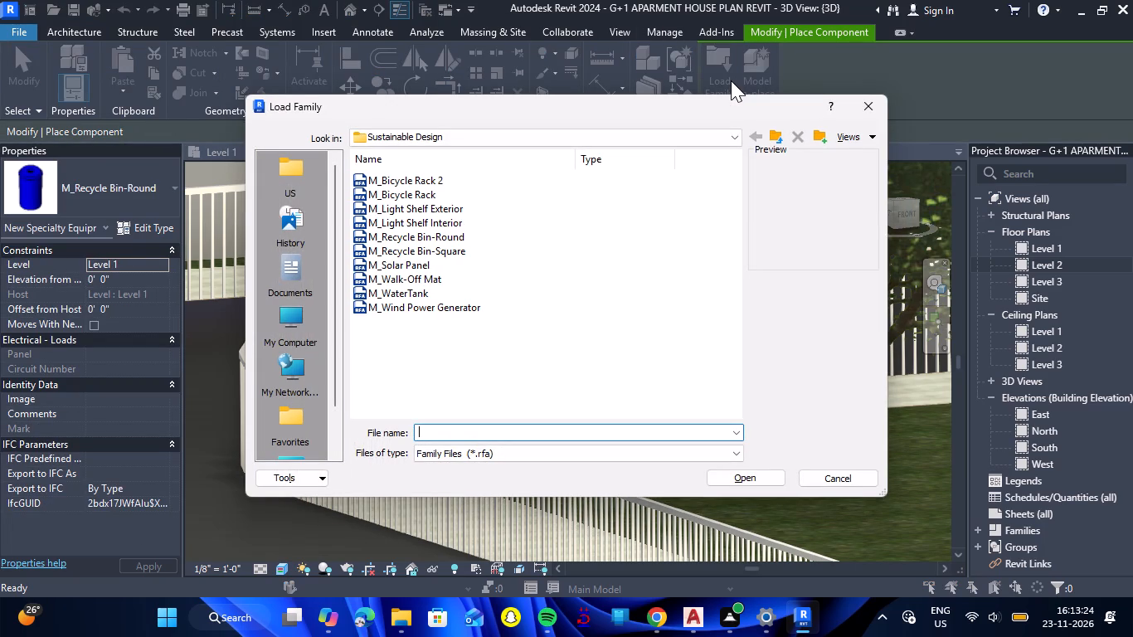
left_click(777, 148)
left_click(778, 140)
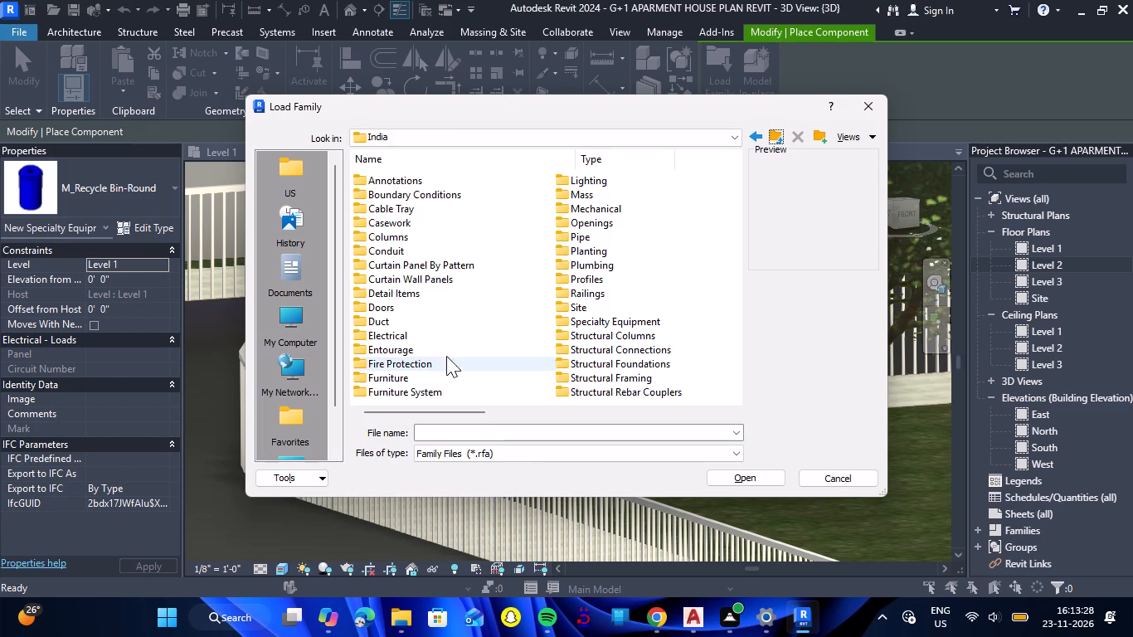
scroll(503, 255, "down", 6)
scroll(489, 265, "up", 5)
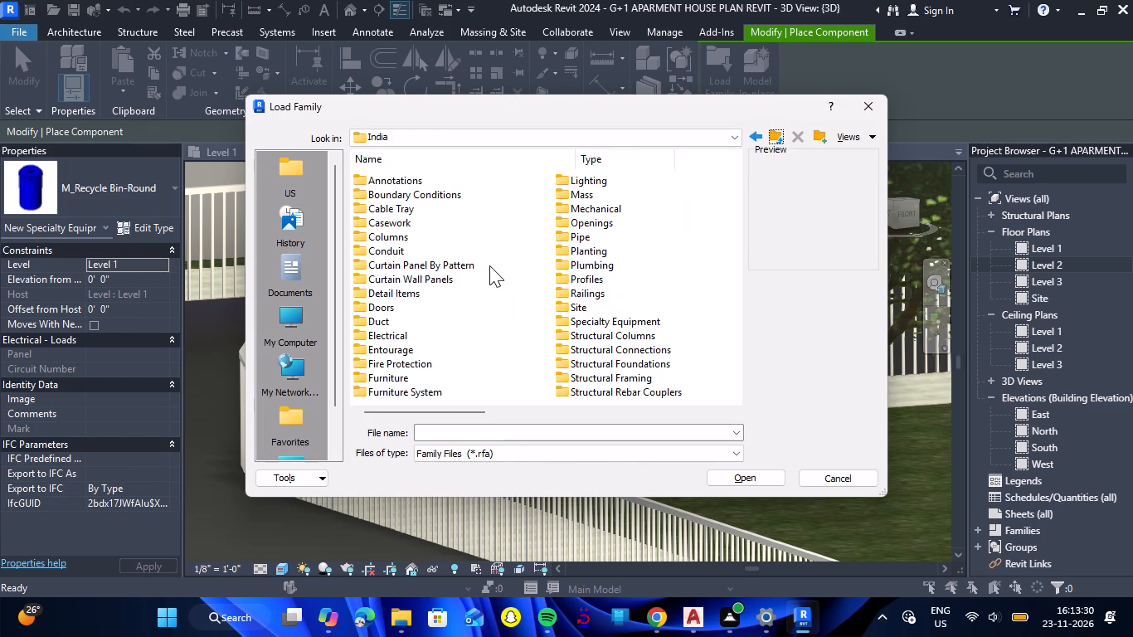
double_click(406, 266)
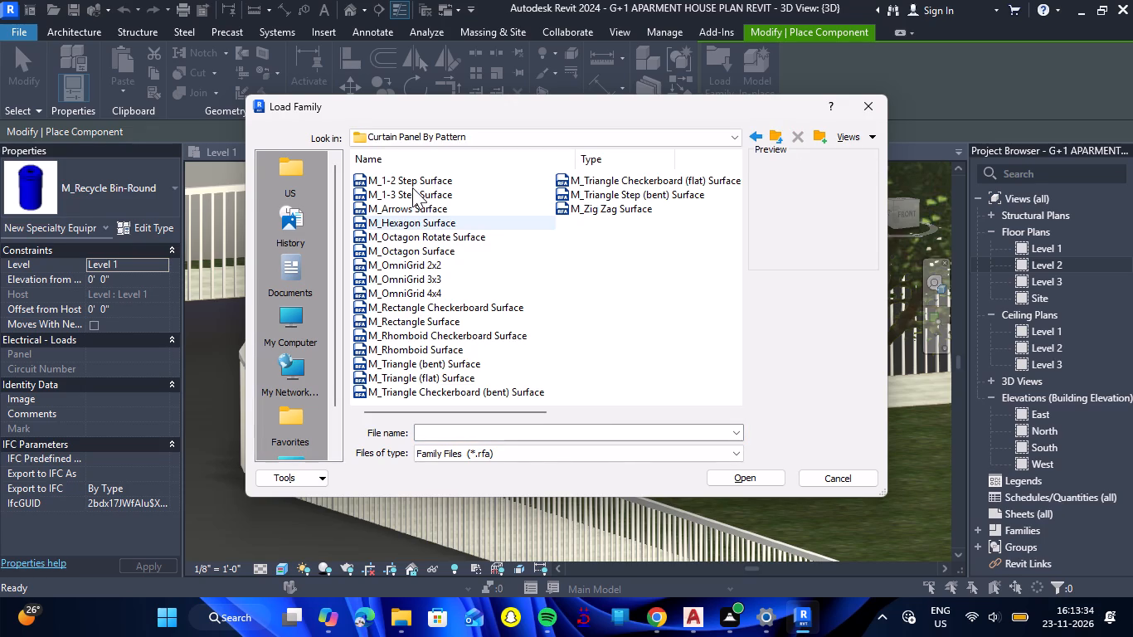
Look through the Curtain Panel By Pattern family previews, from M_1-2 Step Surface to M_Triangle (flat) Surface.
left_click(421, 173)
key("Down")
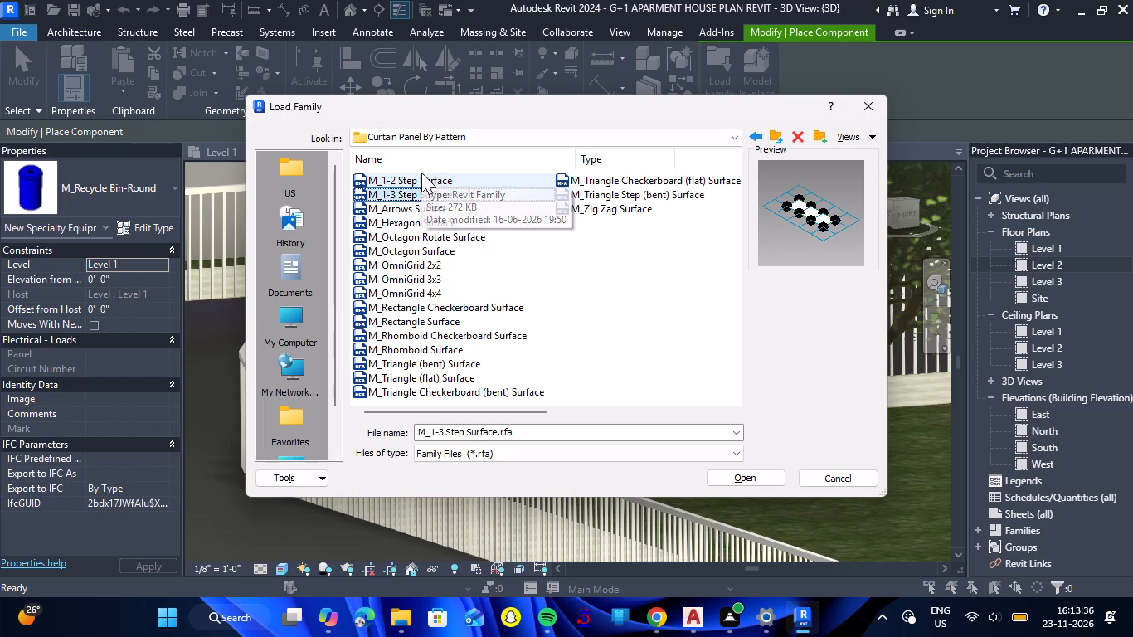
key("Down")
key("Down")
key("Down")
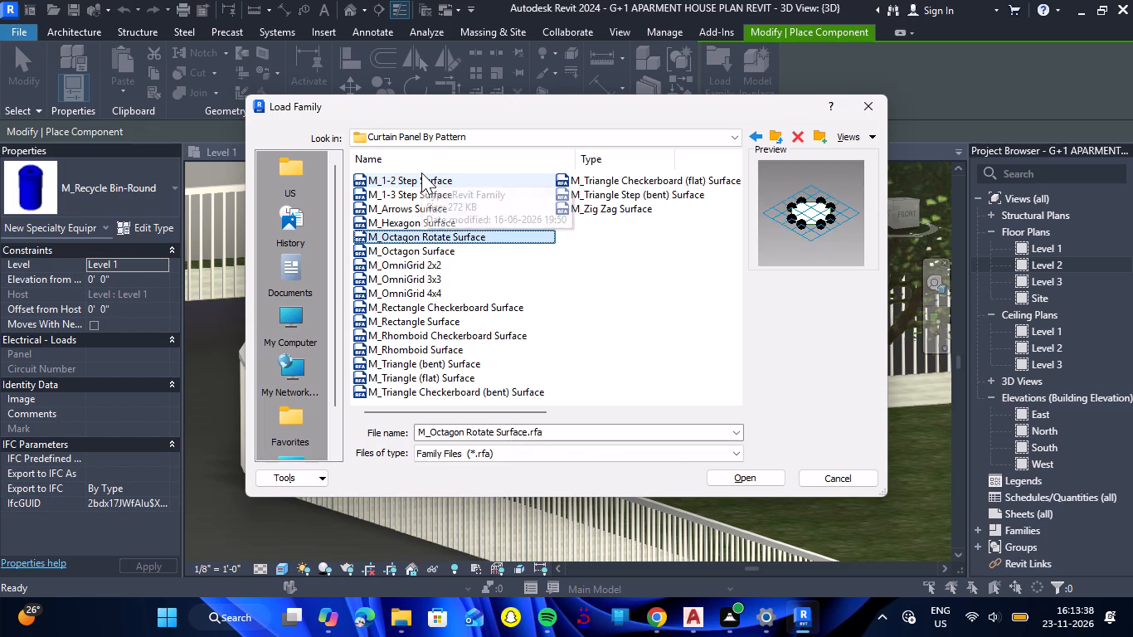
key("Down")
key("Down")
key("Down")
key("Down")
key("Down")
key("Down")
key("Down")
key("Down")
key("Down")
key("Down")
key("Down")
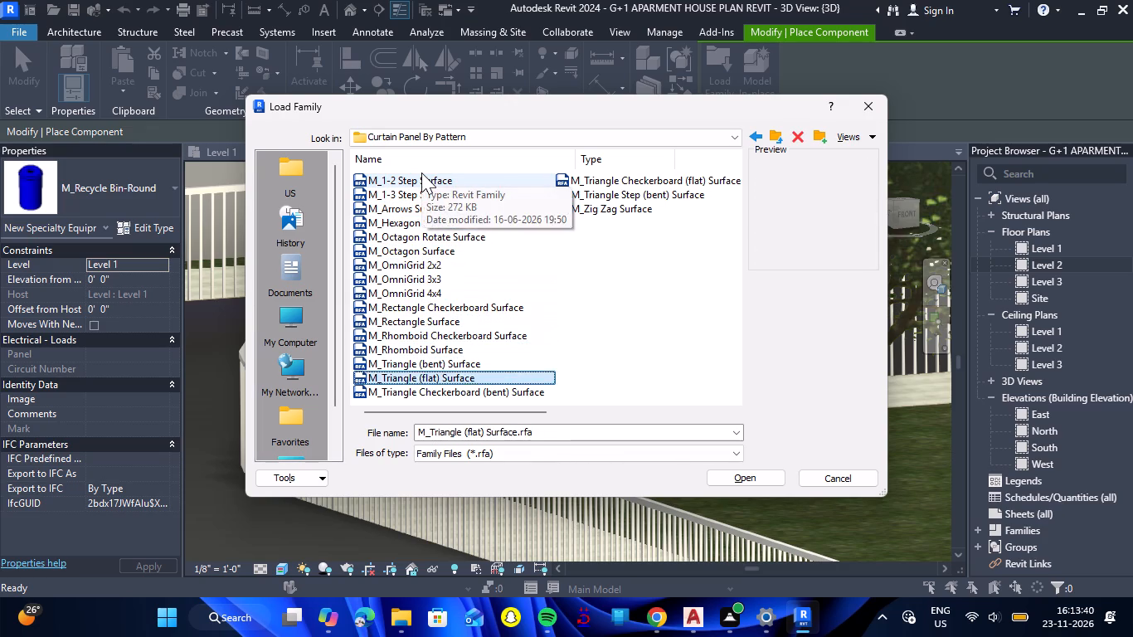
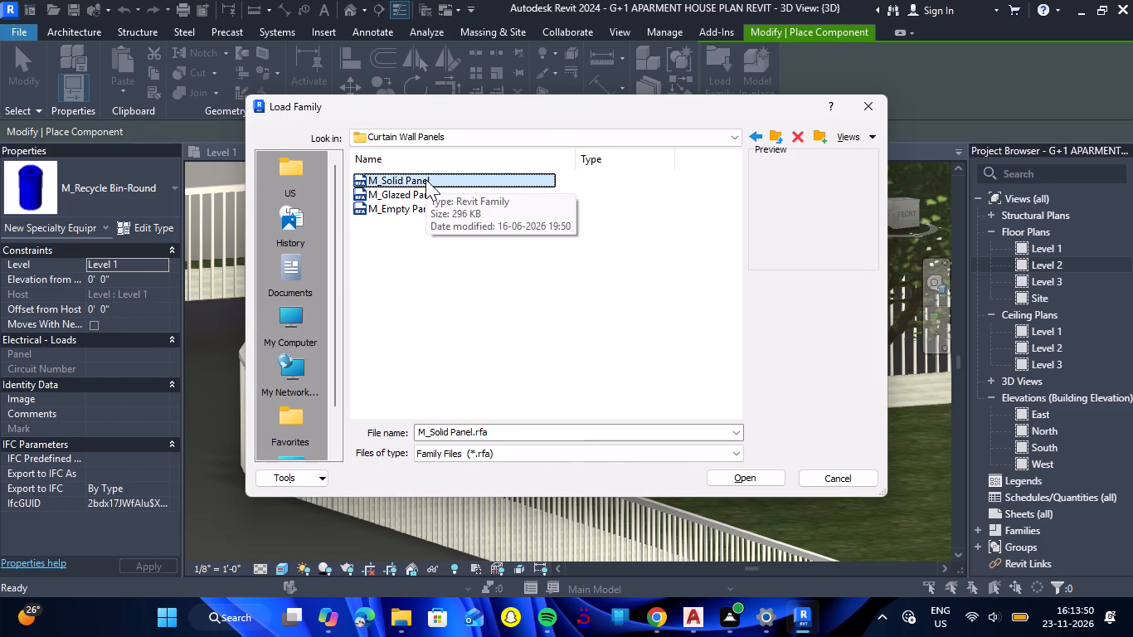
Look through the family previews in the Curtain Wall Panels folder, moving on to M_Glazed Panel.
key("Down")
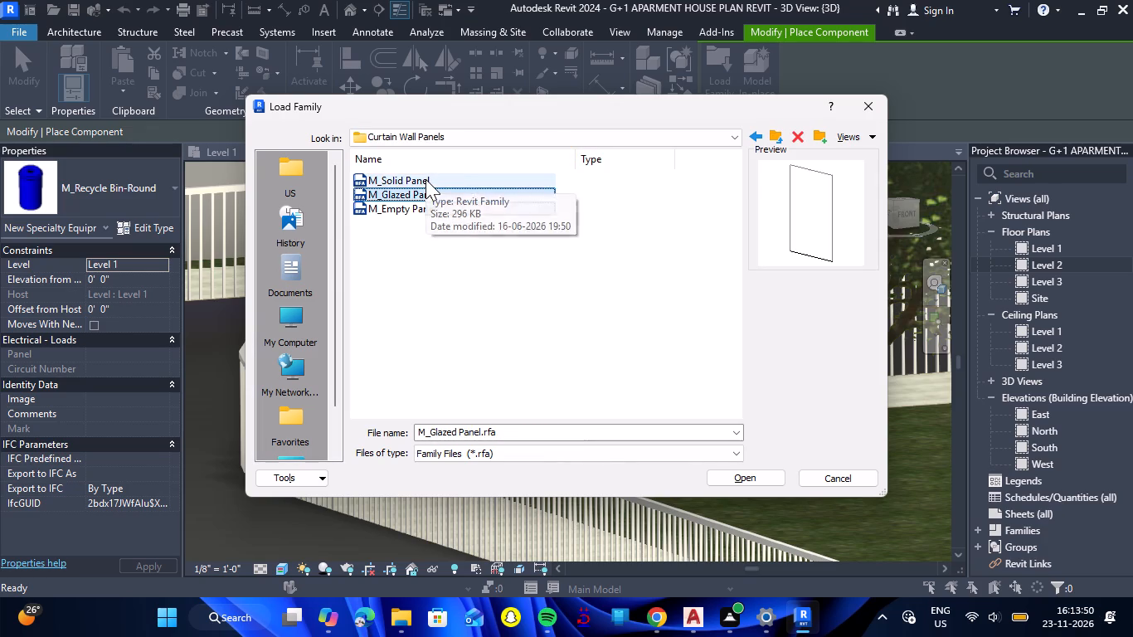
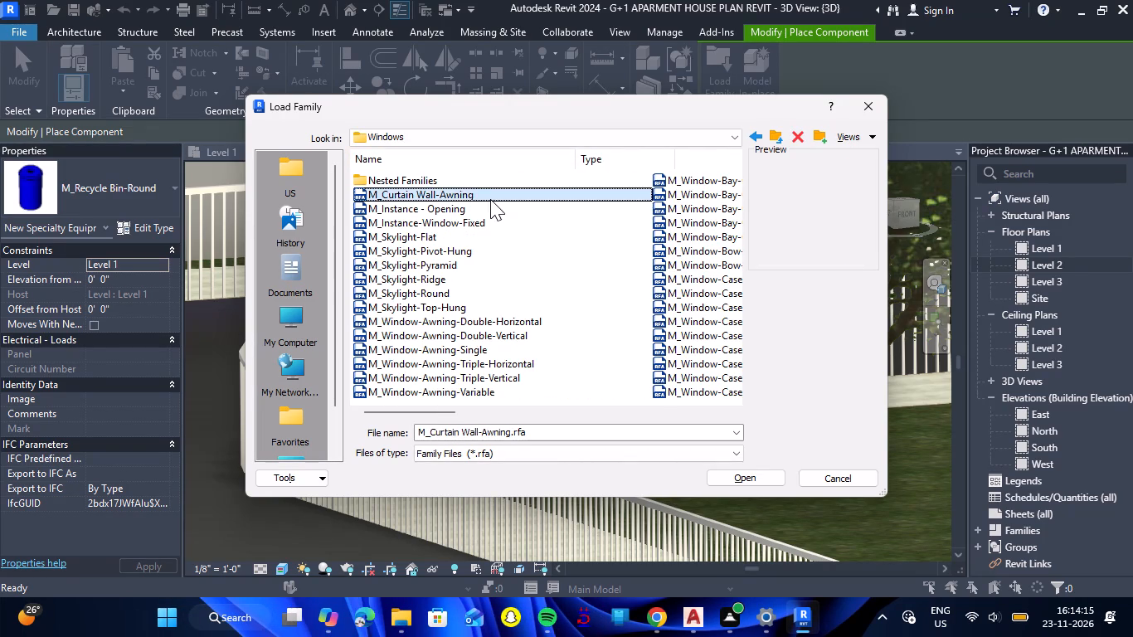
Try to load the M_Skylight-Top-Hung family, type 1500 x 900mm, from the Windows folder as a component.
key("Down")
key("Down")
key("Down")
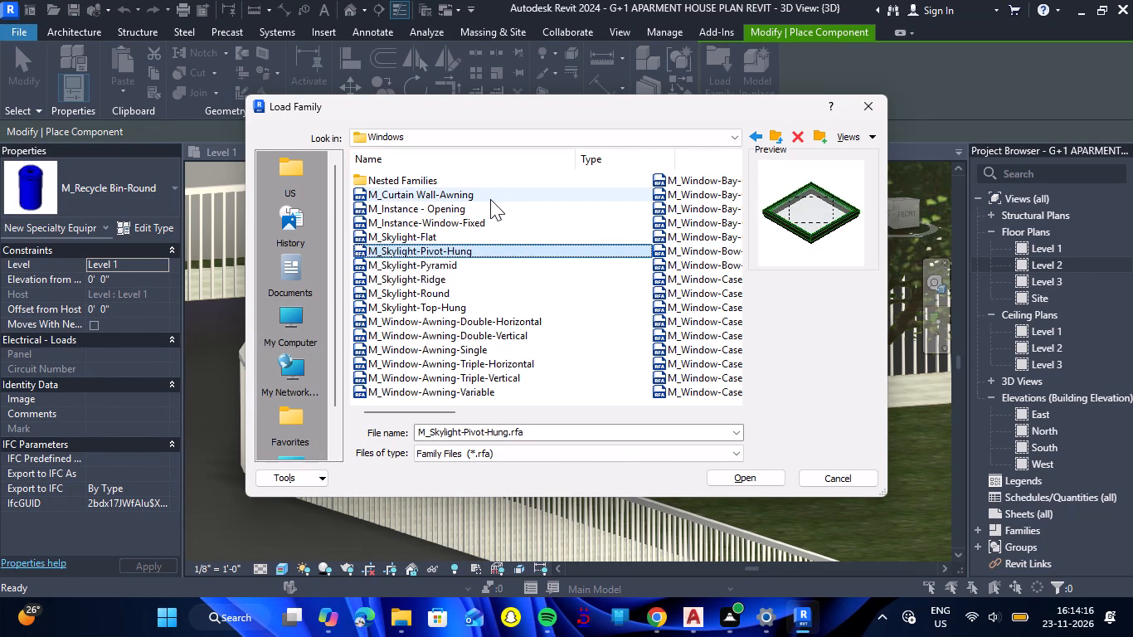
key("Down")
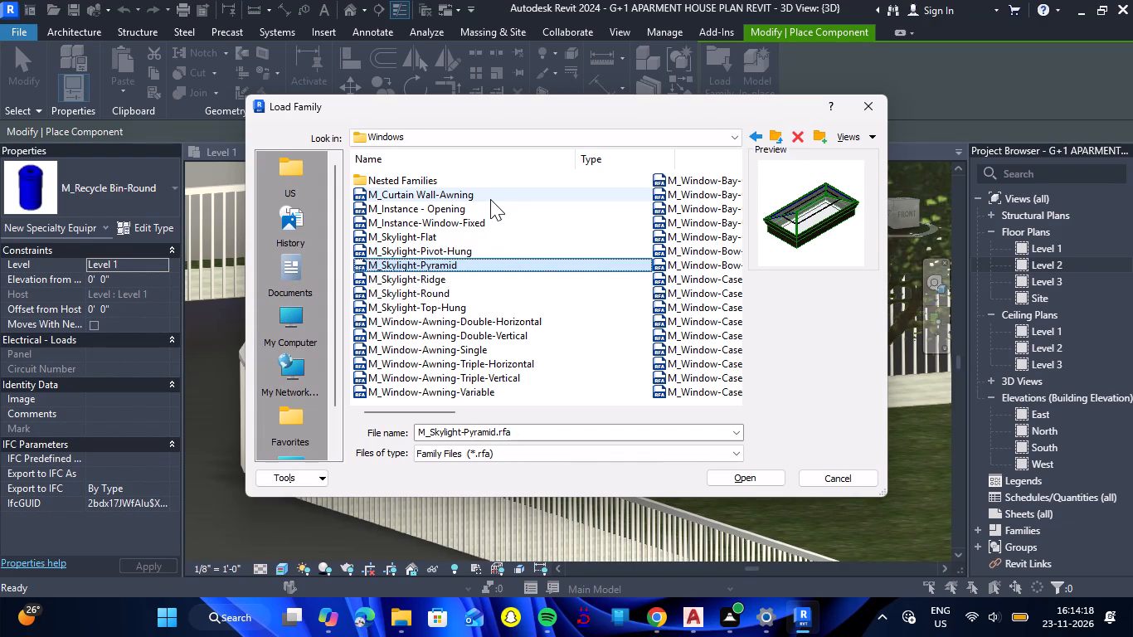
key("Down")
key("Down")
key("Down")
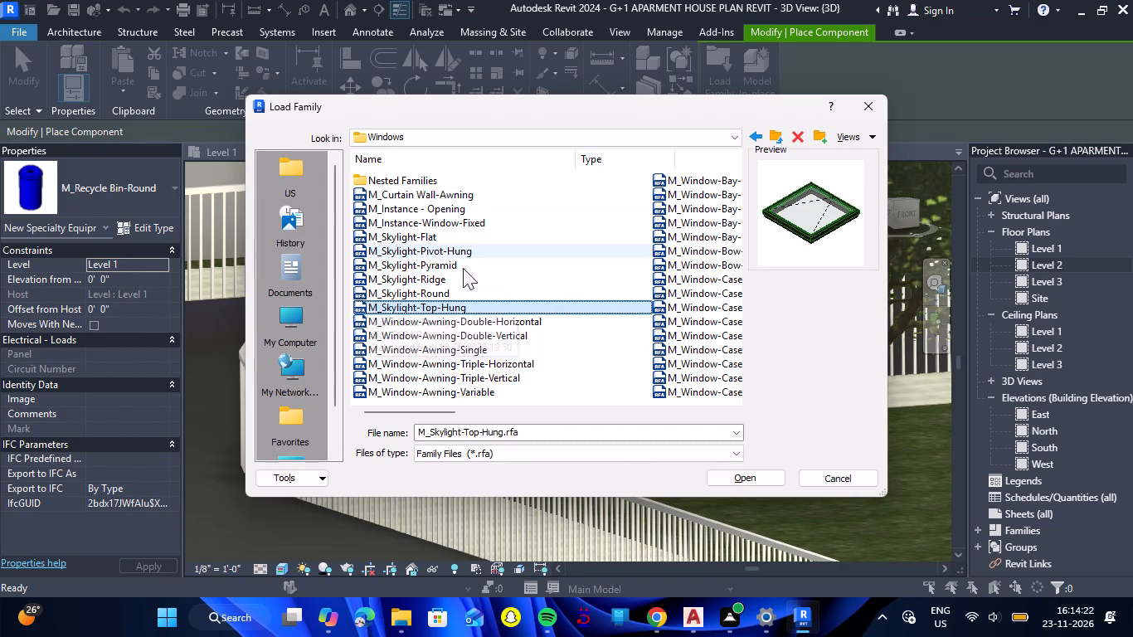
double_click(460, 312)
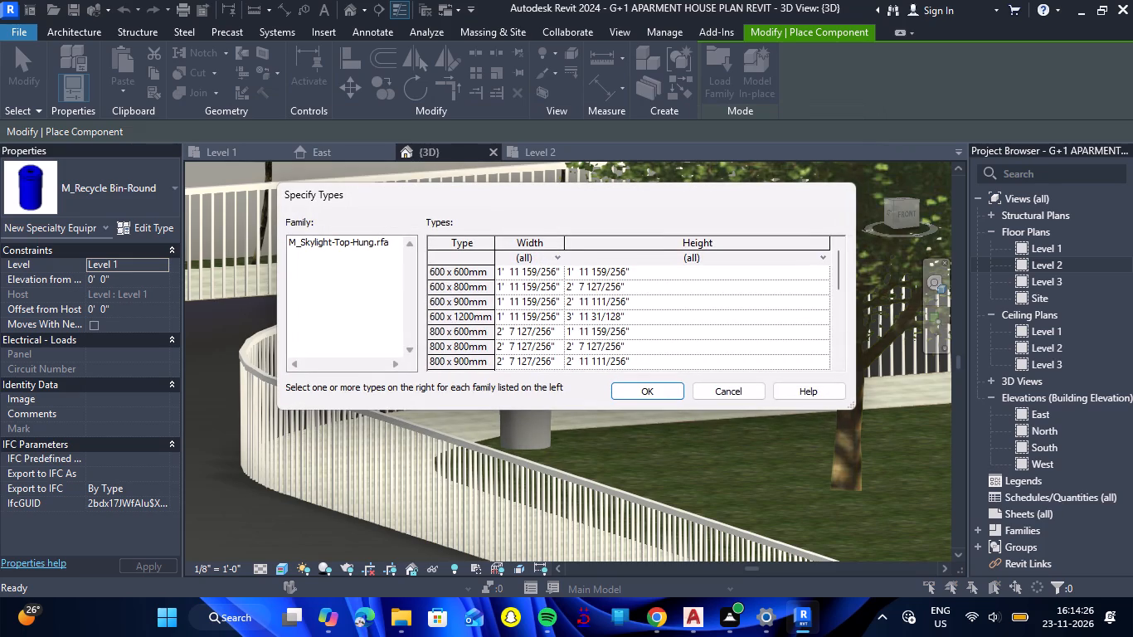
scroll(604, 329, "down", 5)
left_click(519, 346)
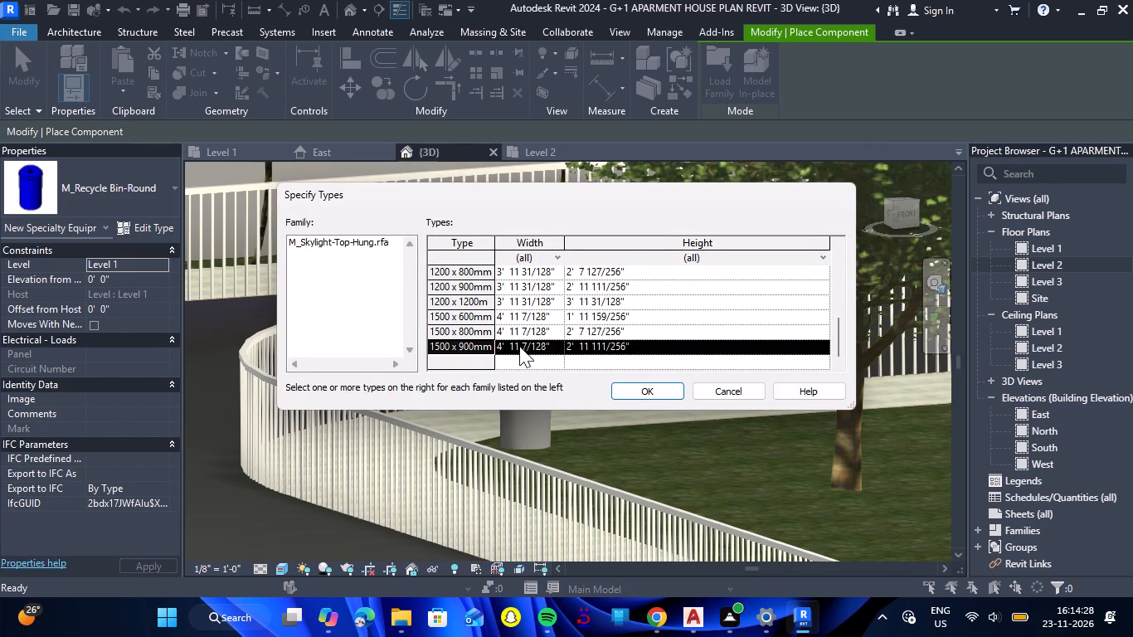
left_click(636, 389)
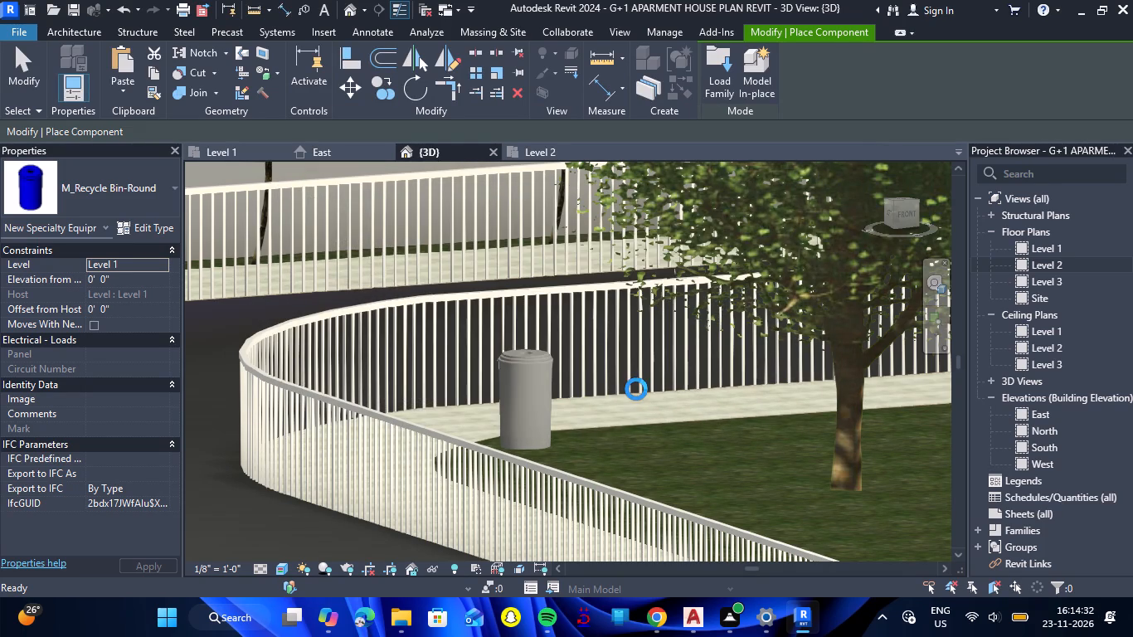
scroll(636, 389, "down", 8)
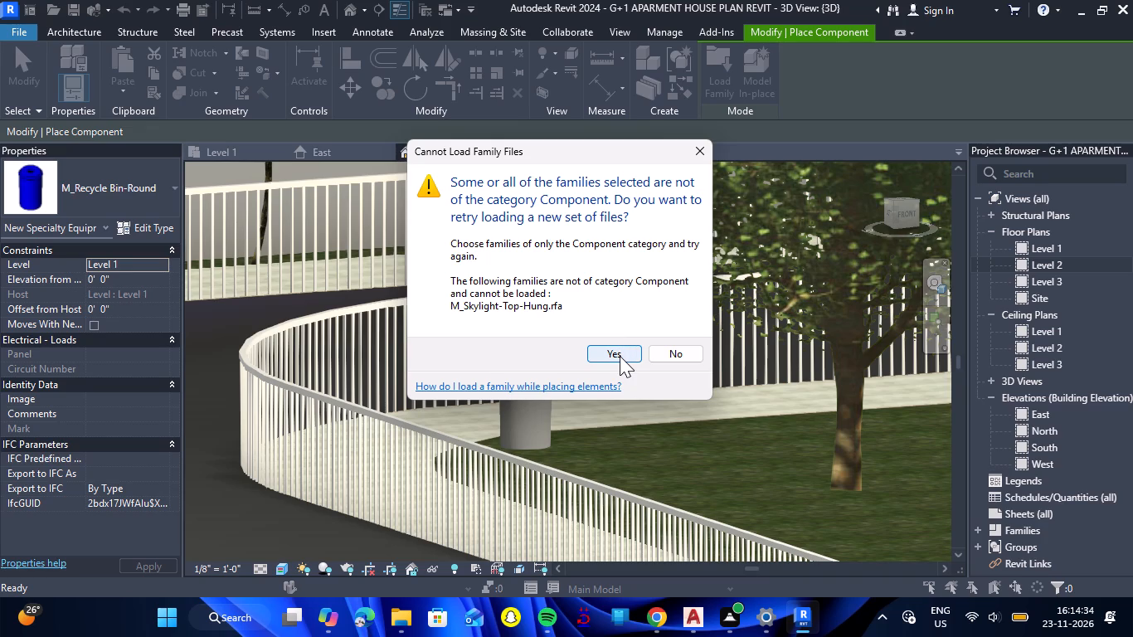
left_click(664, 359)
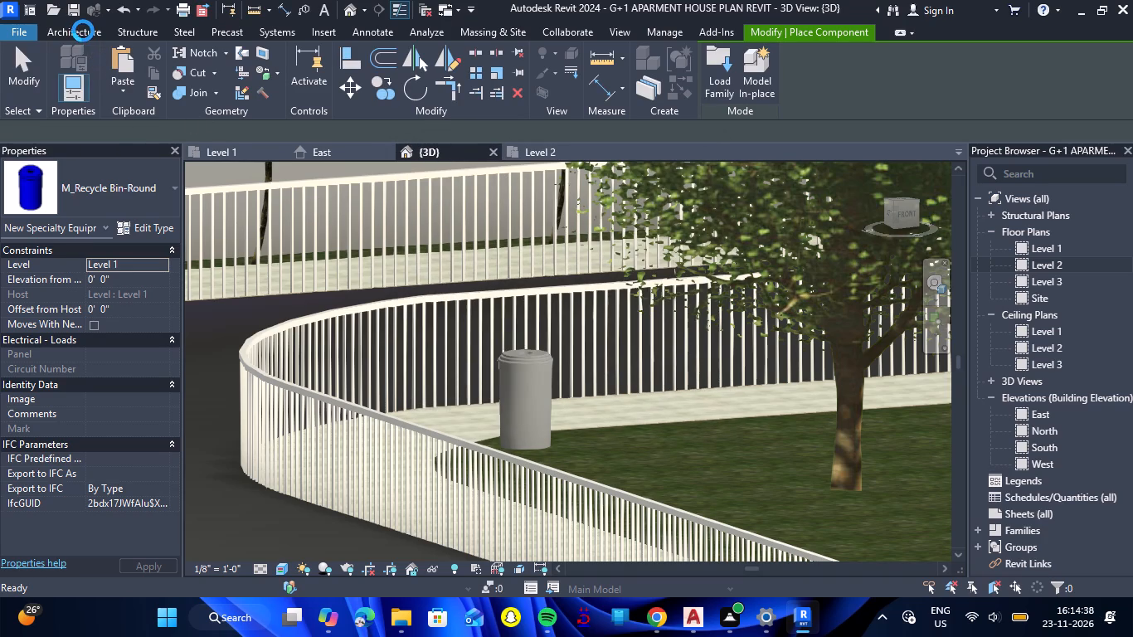
Load the M_Skylight-Top-Hung family with type 1500 x 900mm for placement as a window.
left_click(90, 36)
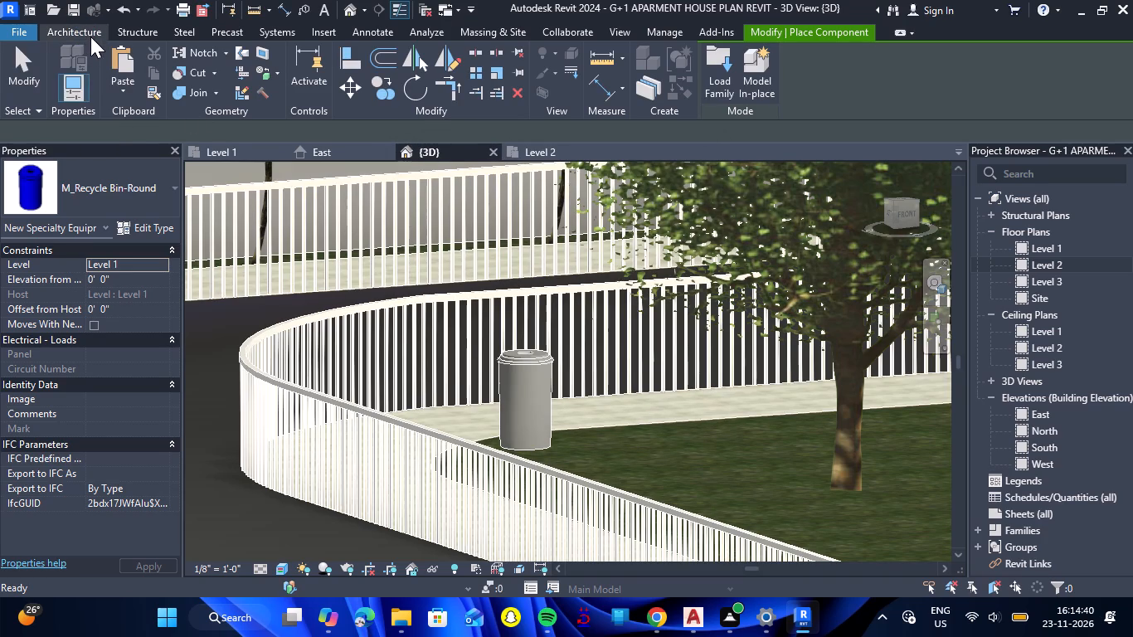
left_click(124, 60)
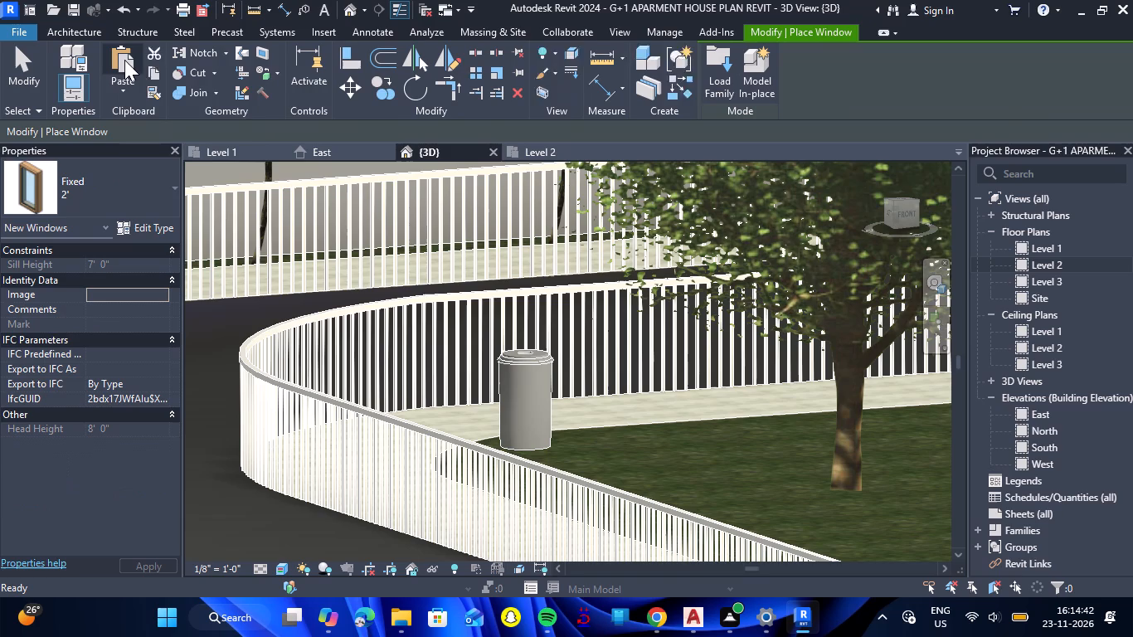
left_click(708, 95)
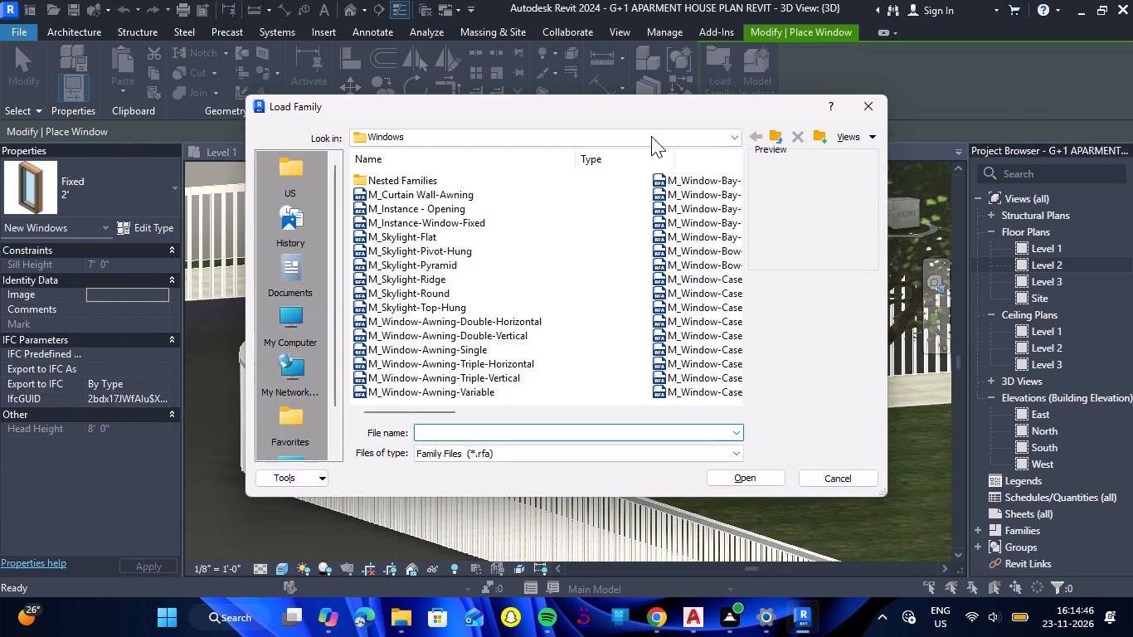
double_click(432, 309)
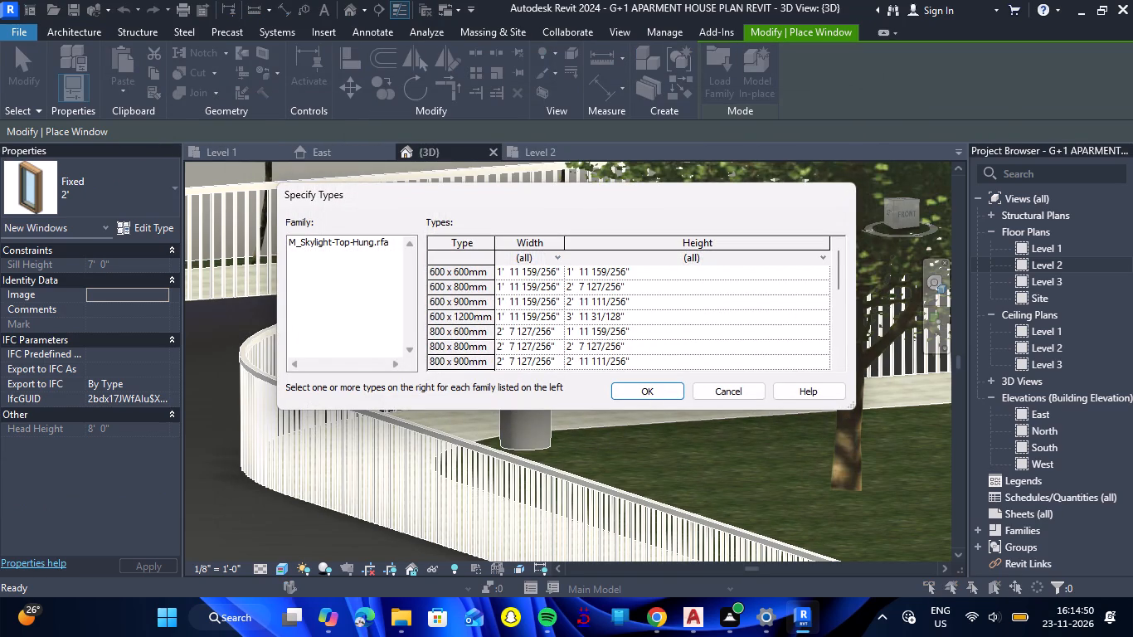
scroll(568, 314, "down", 7)
left_click(523, 355)
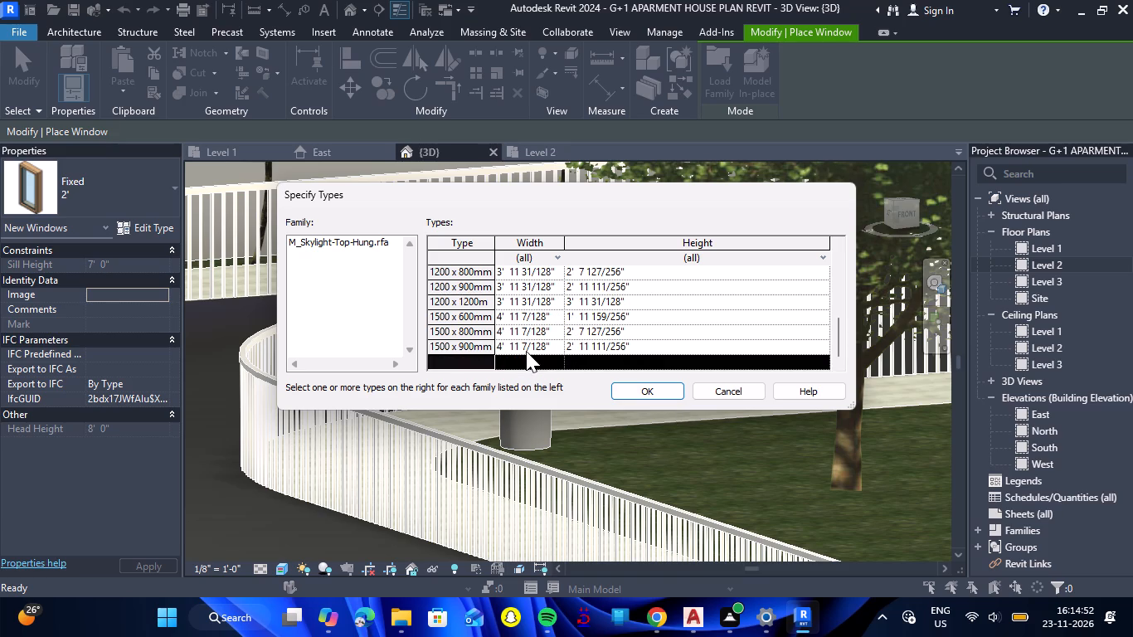
left_click(528, 348)
left_click(635, 390)
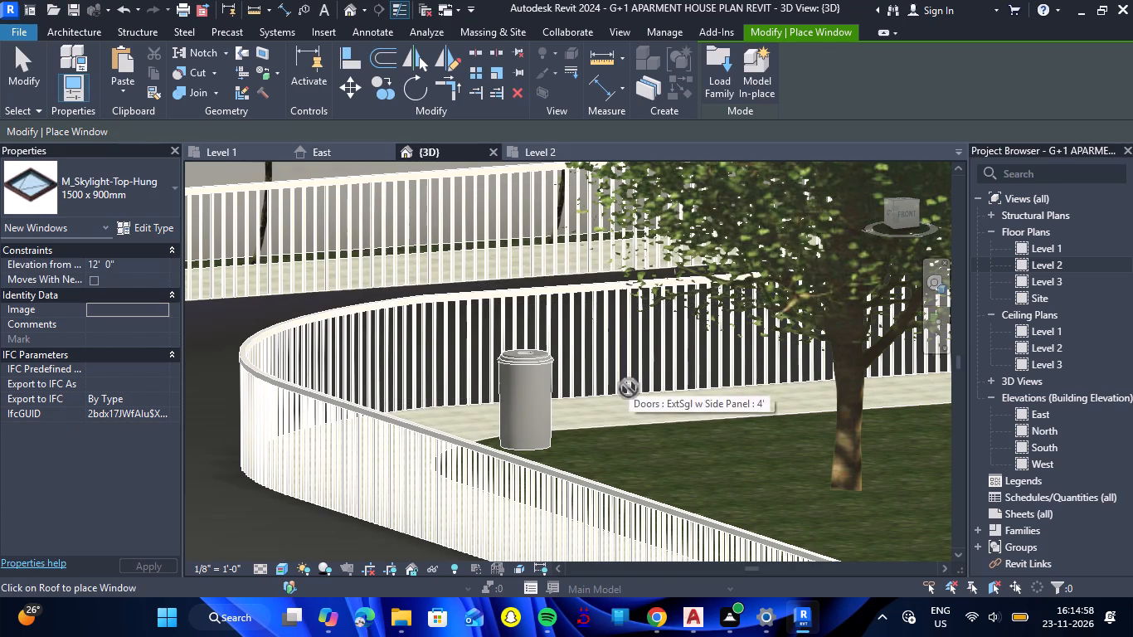
Place two 1500 x 900mm top-hung skylights side by side on the front slope of the building's roof.
scroll(629, 388, "down", 12)
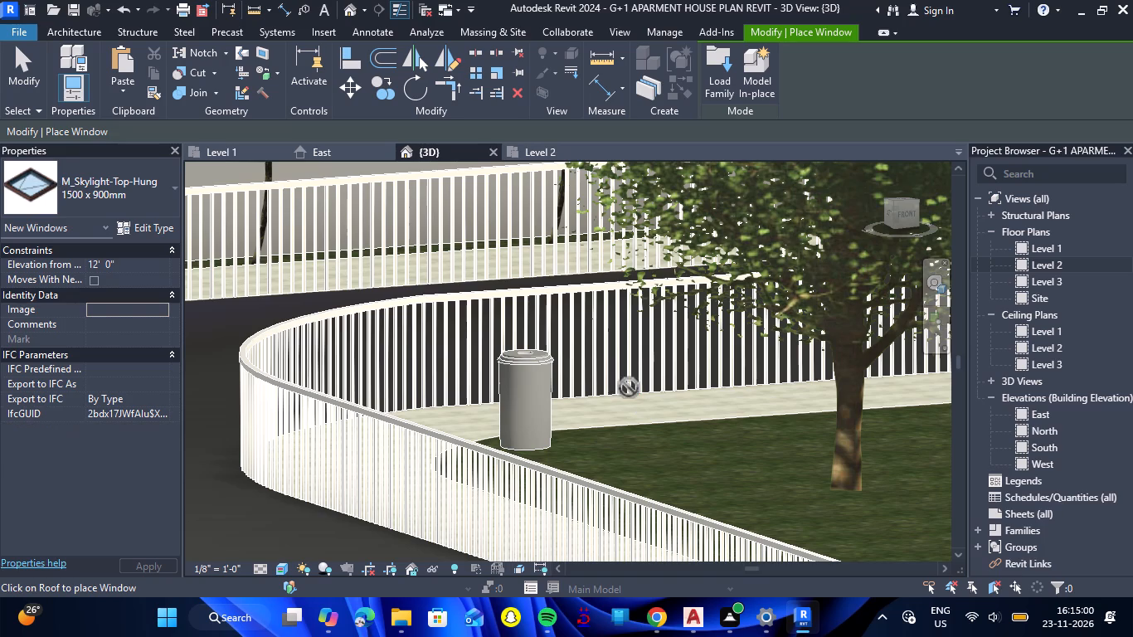
scroll(626, 385, "down", 4)
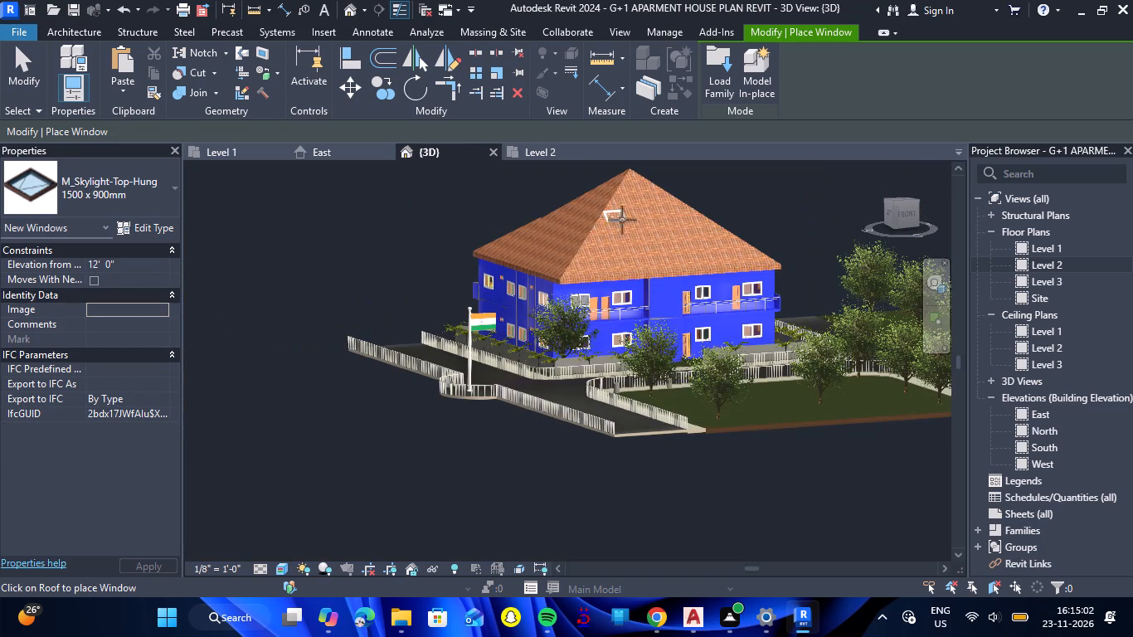
left_click(654, 233)
scroll(655, 224, "up", 11)
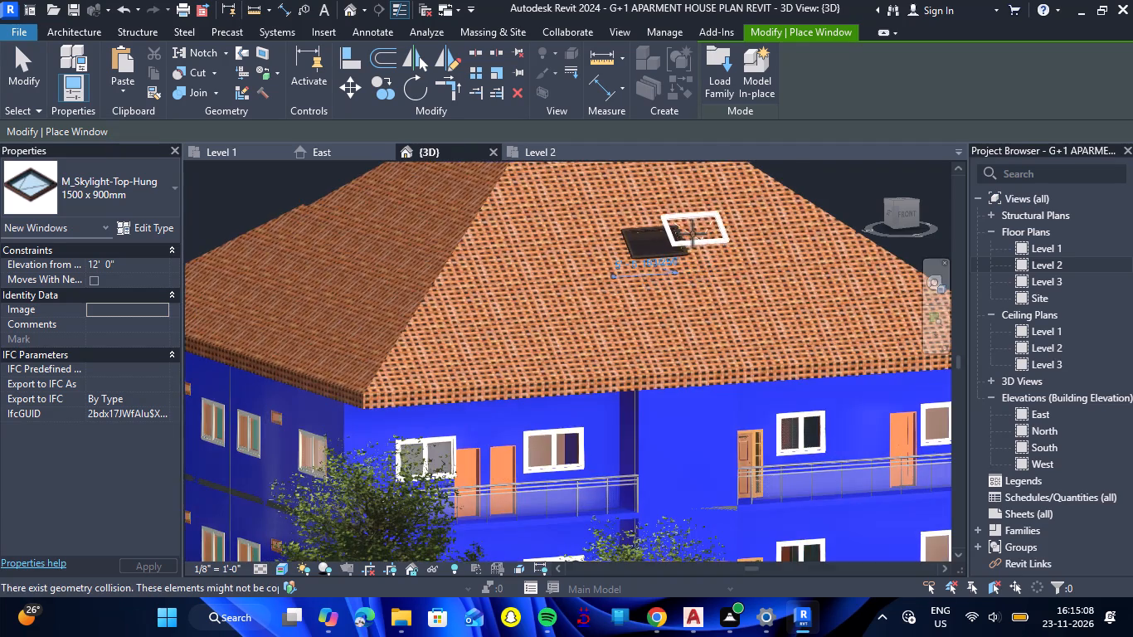
scroll(693, 234, "up", 6)
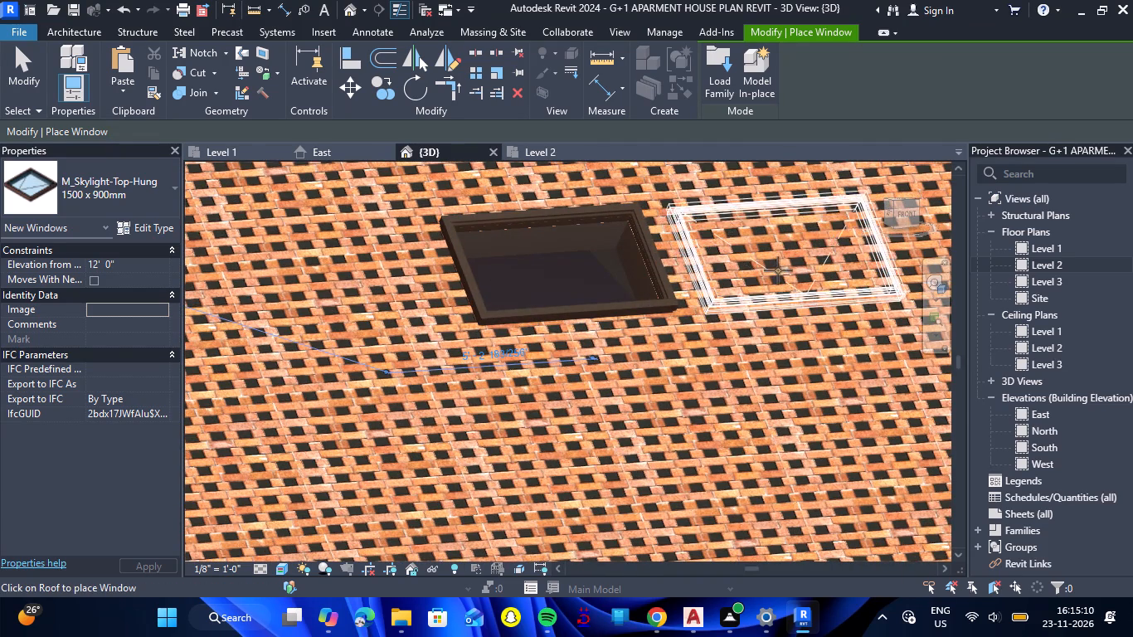
left_click(788, 262)
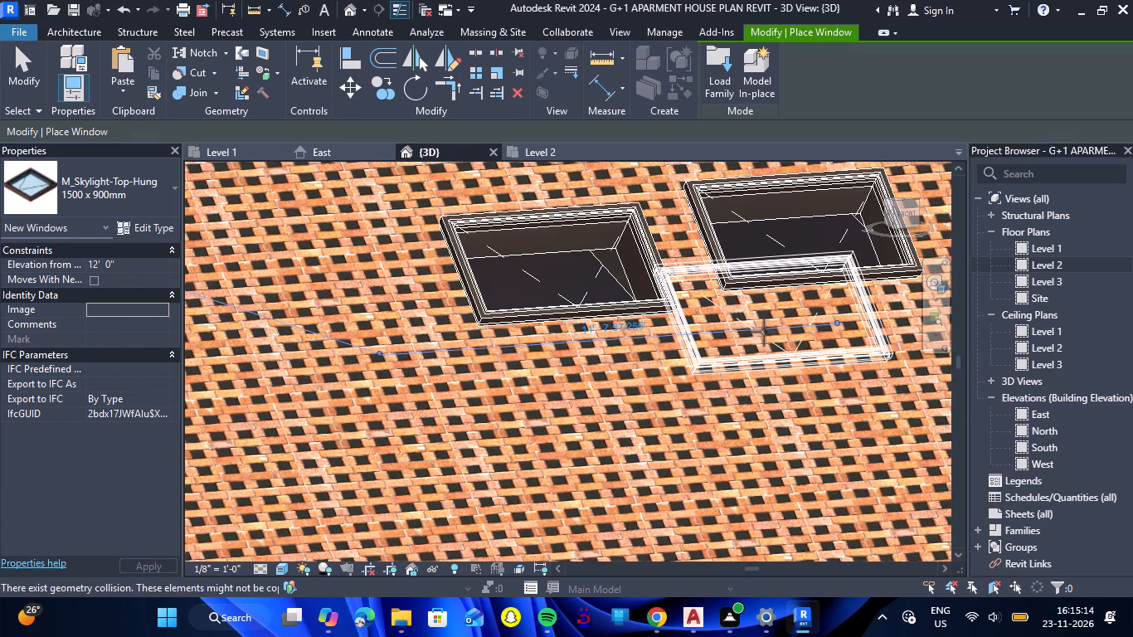
key("Escape")
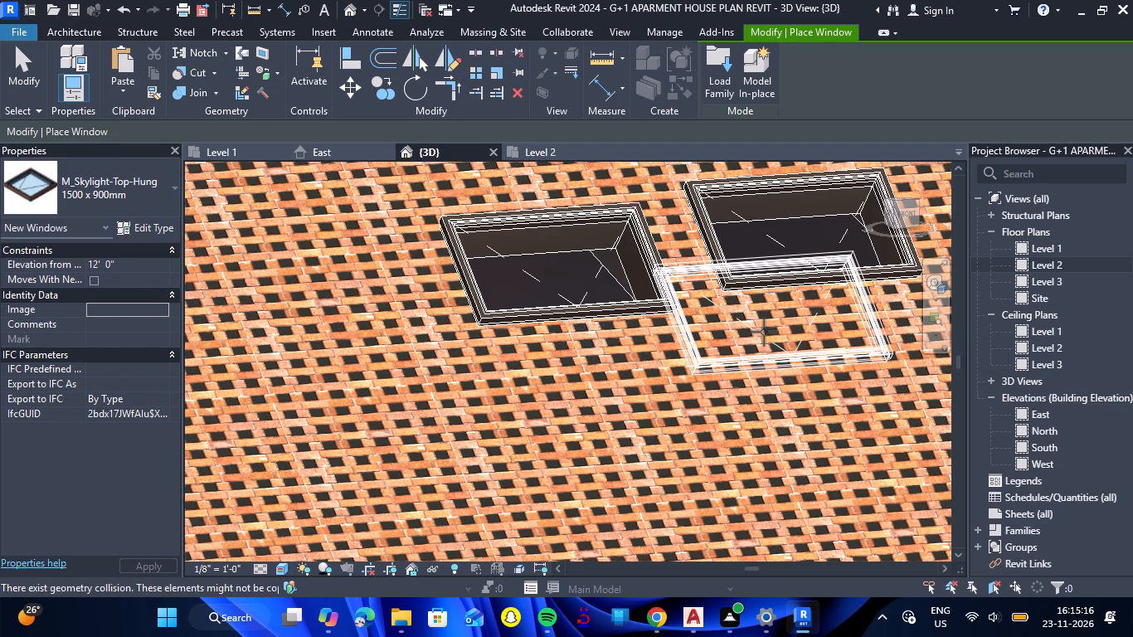
key("Escape")
Examine the whole apartment building and its landscaped site in the 3D view.
scroll(677, 357, "down", 6)
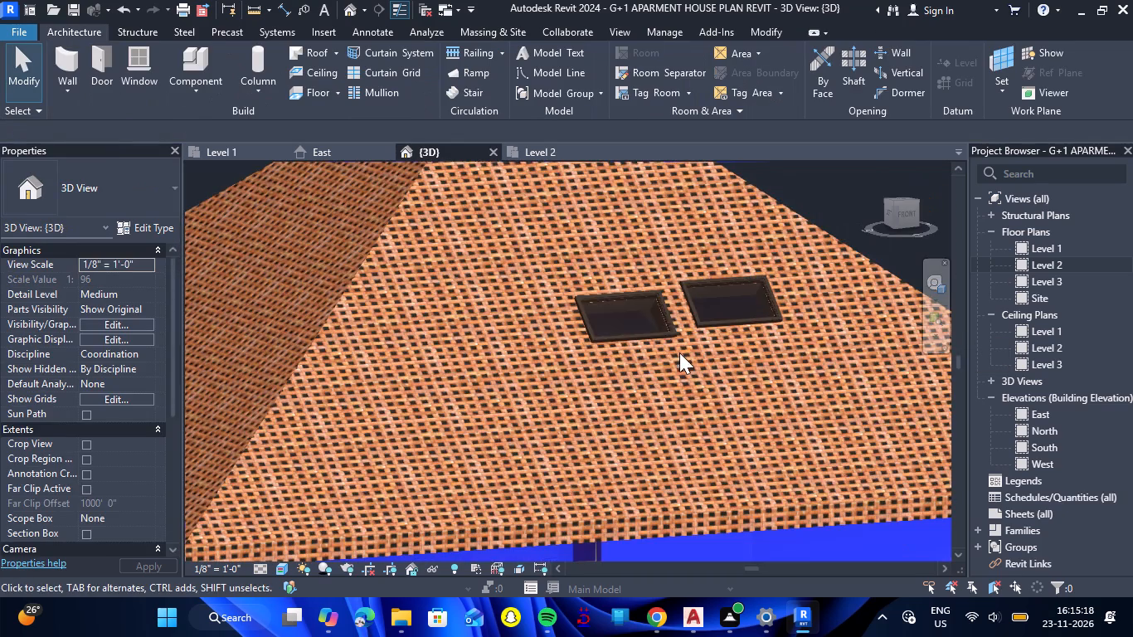
scroll(658, 279, "down", 13)
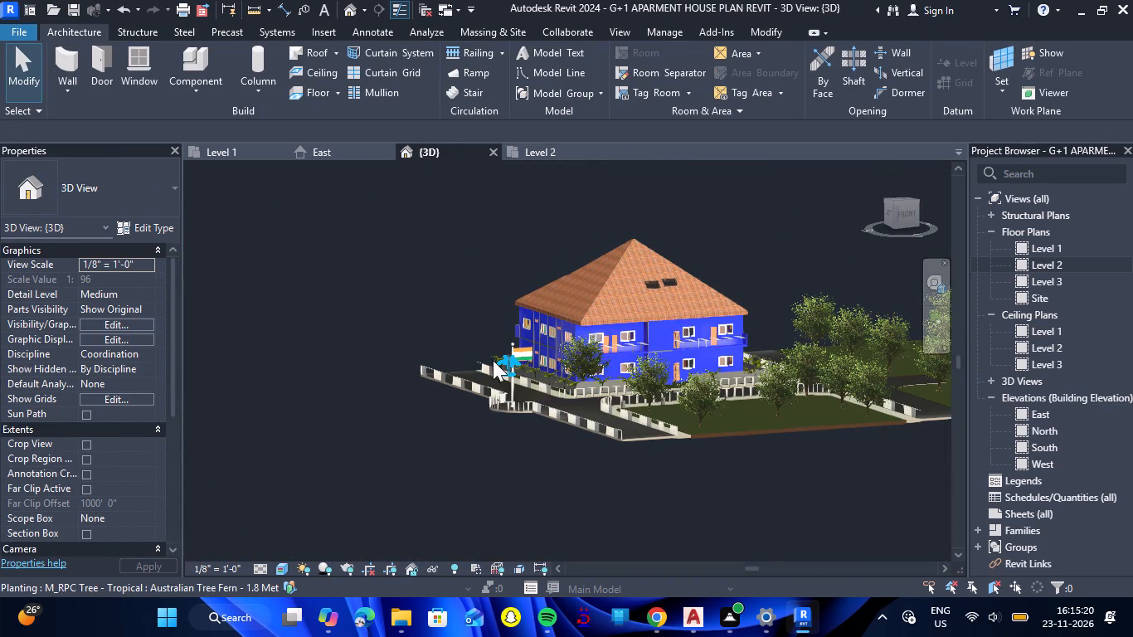
scroll(495, 357, "down", 2)
scroll(620, 387, "down", 3)
scroll(910, 391, "up", 3)
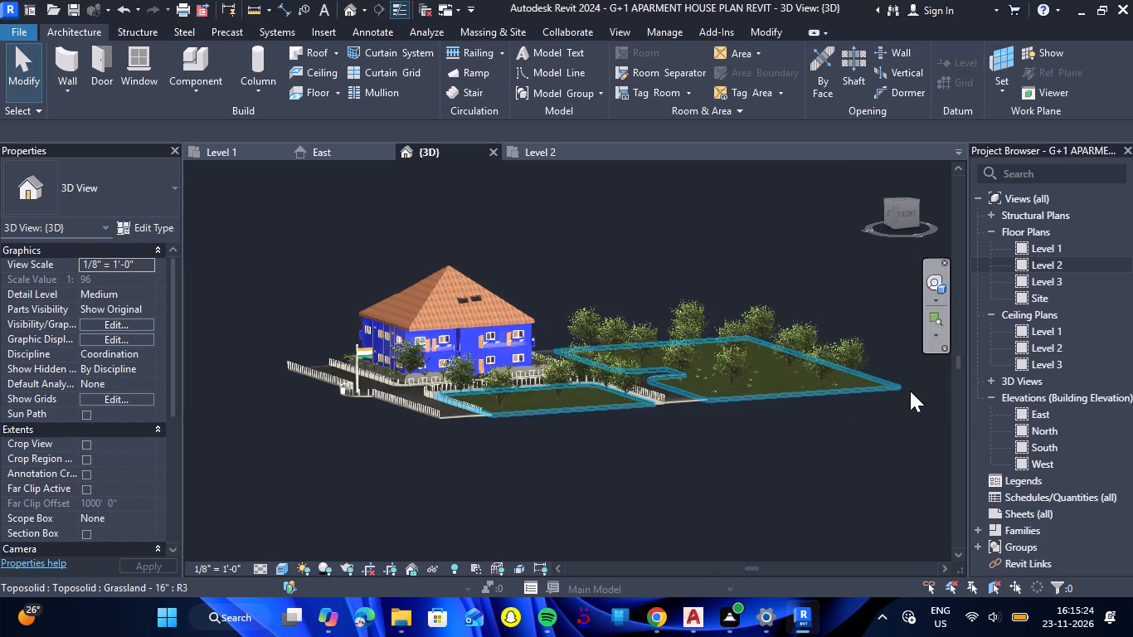
scroll(600, 295, "up", 2)
scroll(600, 295, "down", 2)
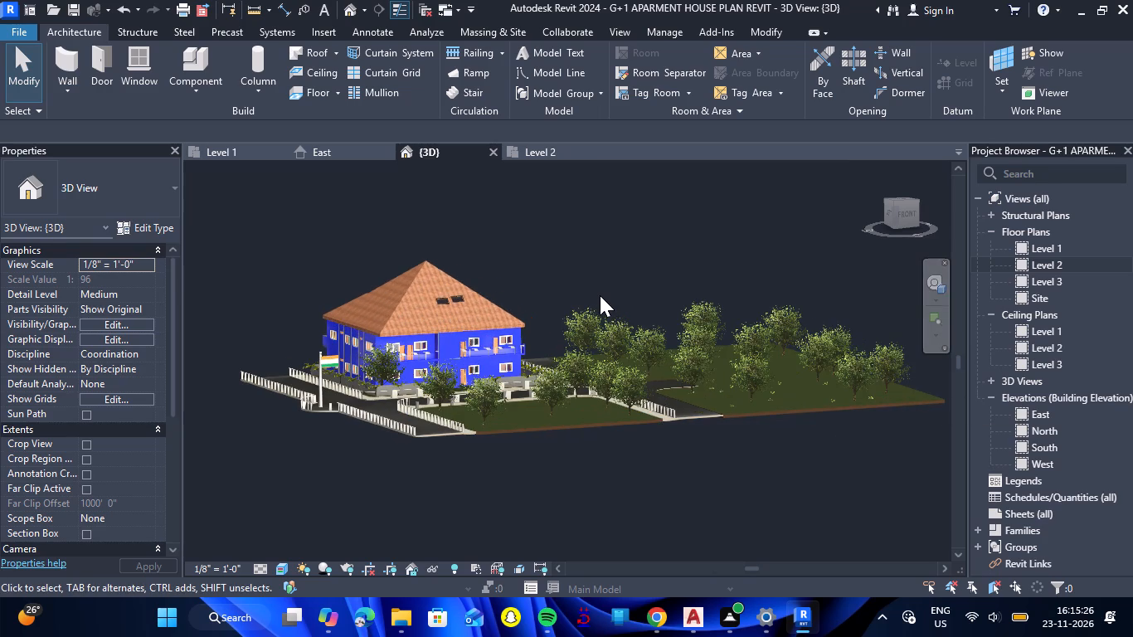
scroll(547, 272, "up", 2)
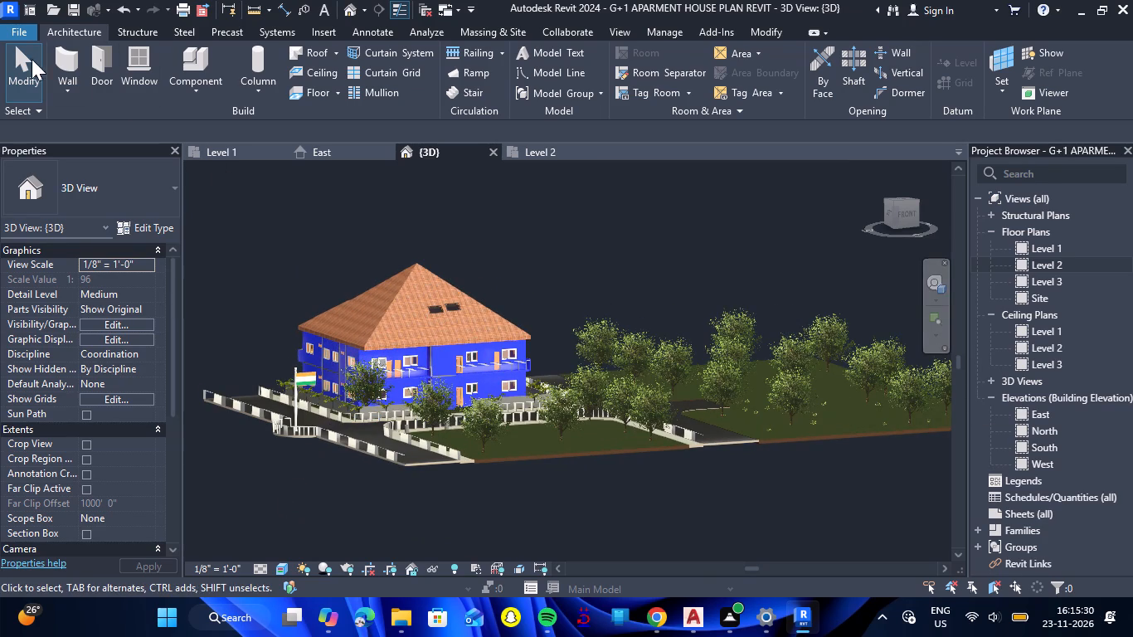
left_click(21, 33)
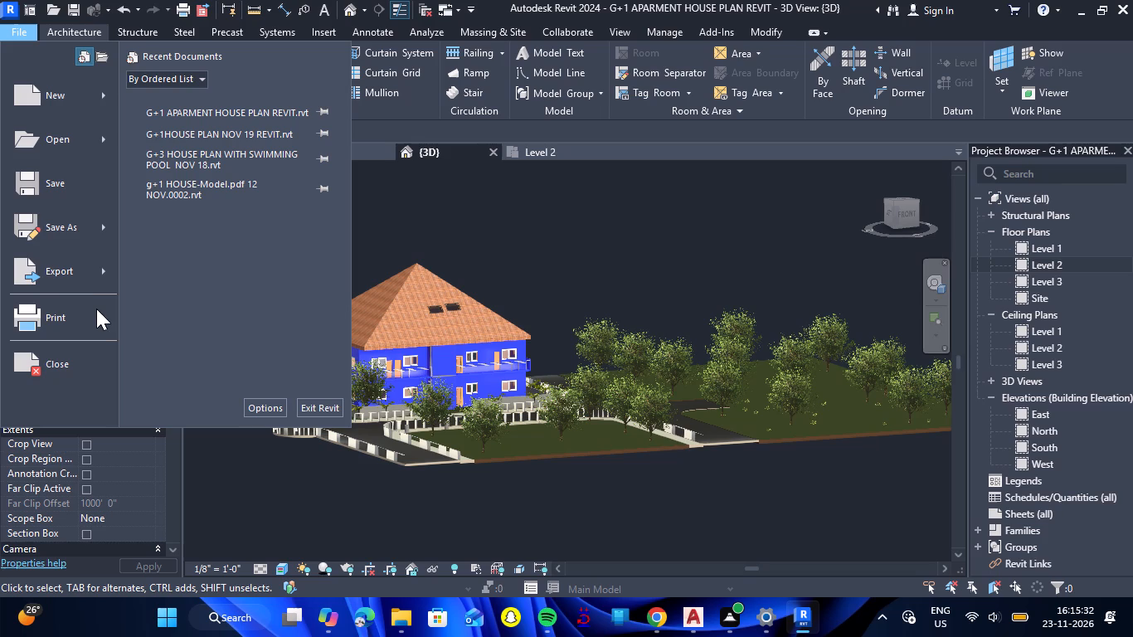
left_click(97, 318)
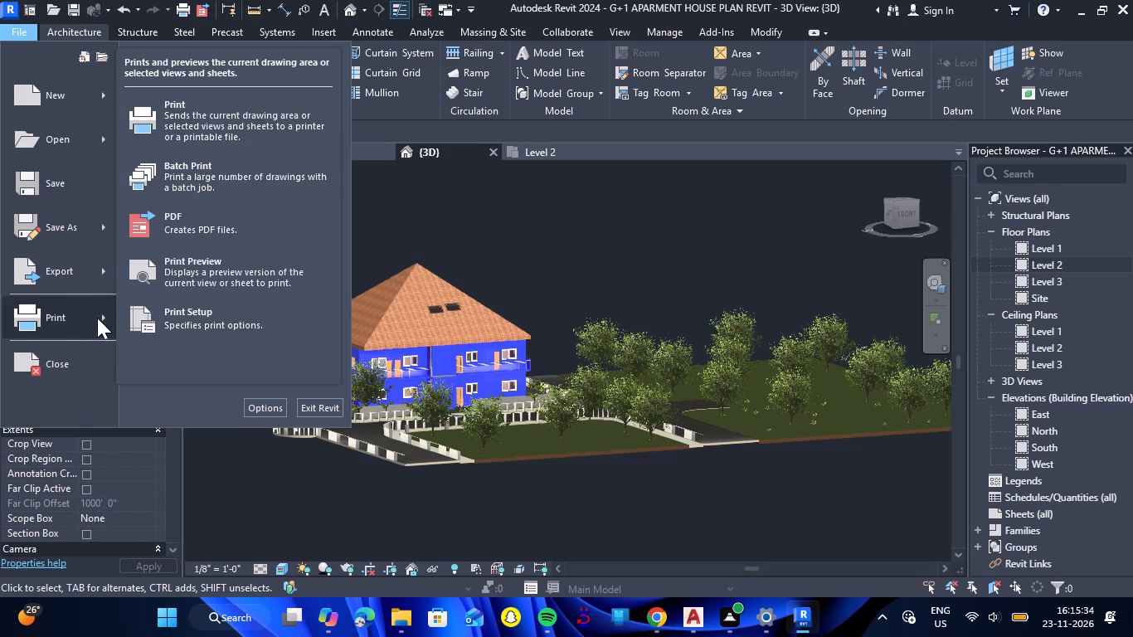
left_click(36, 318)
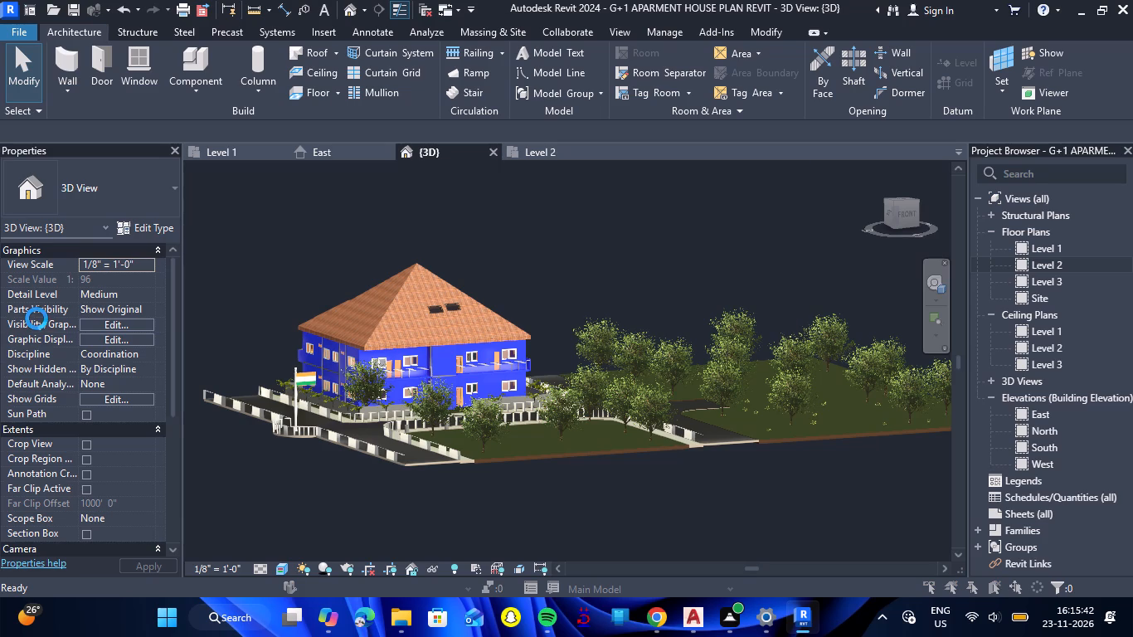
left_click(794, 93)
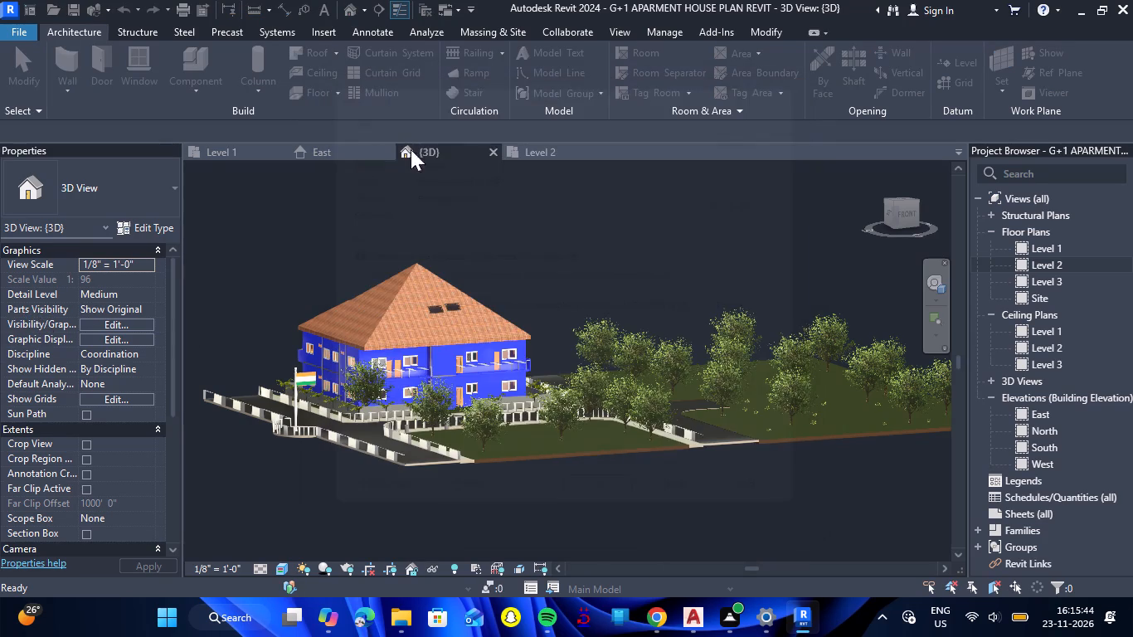
Hide the imported G+1 APARMENT HOUSE PLAN drawing in the Level 1 floor plan's visibility/graphic overrides.
left_click(238, 148)
scroll(431, 351, "down", 10)
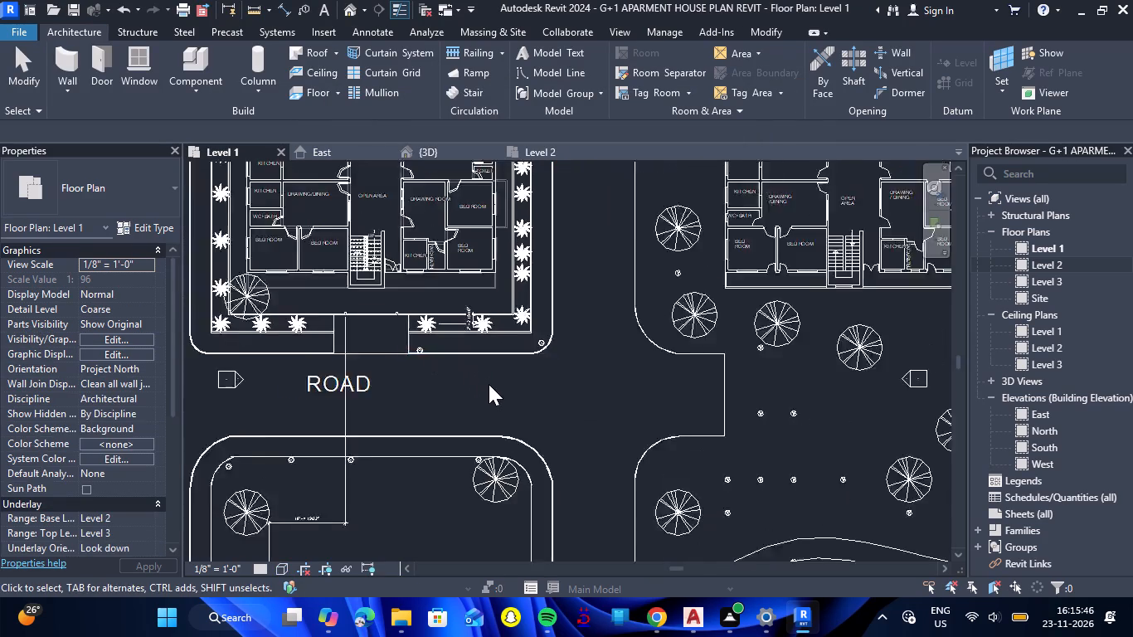
scroll(489, 384, "down", 4)
scroll(704, 382, "up", 1)
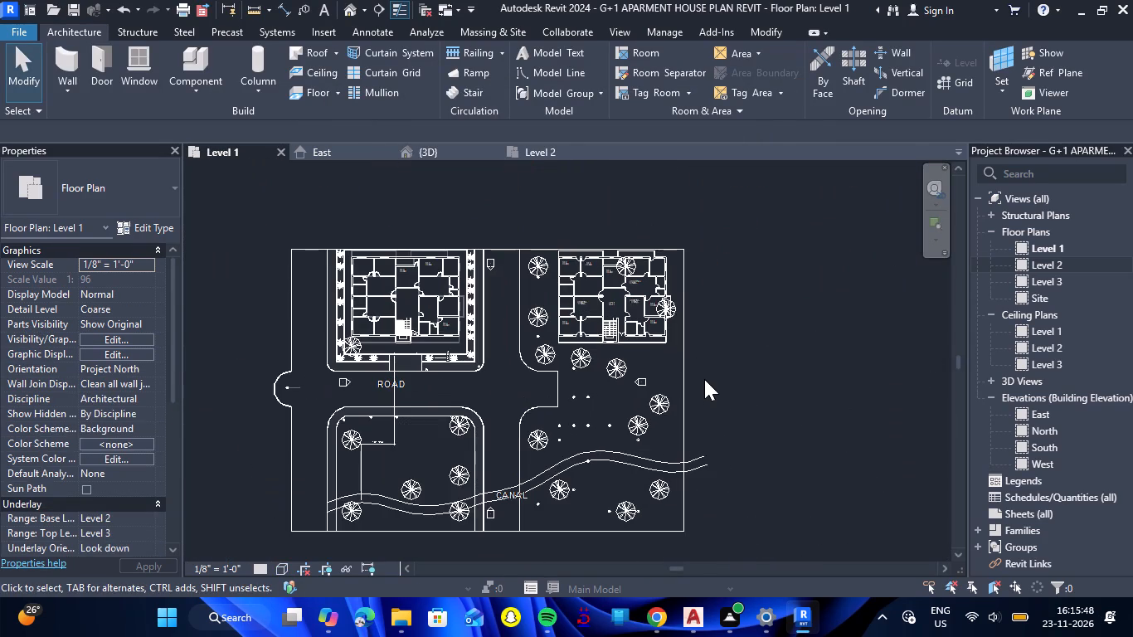
left_click(125, 338)
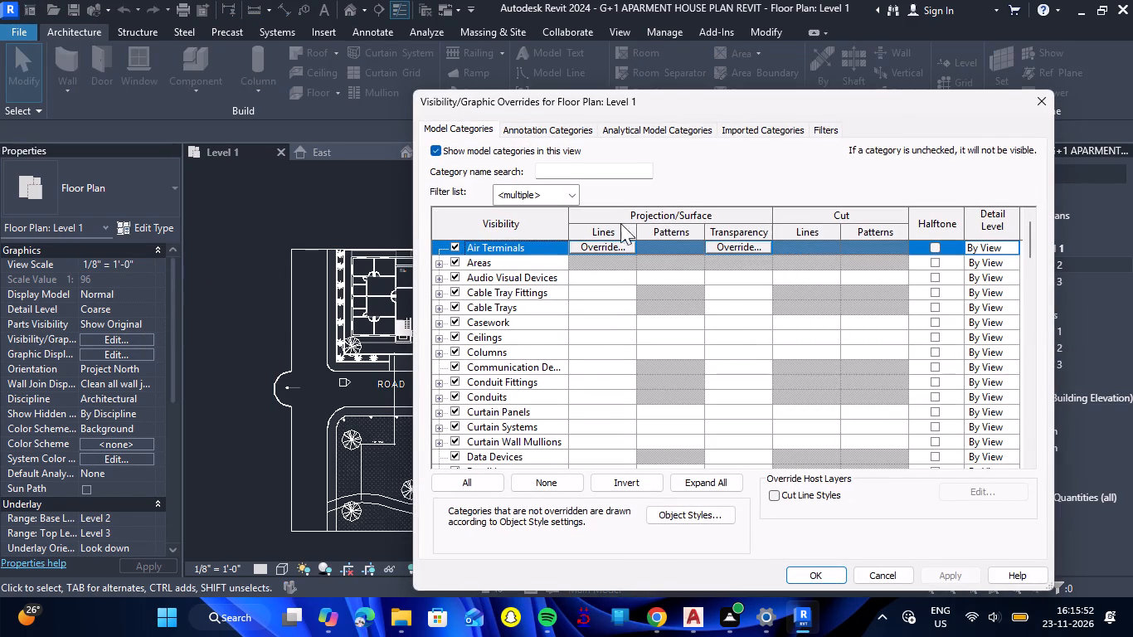
left_click(574, 127)
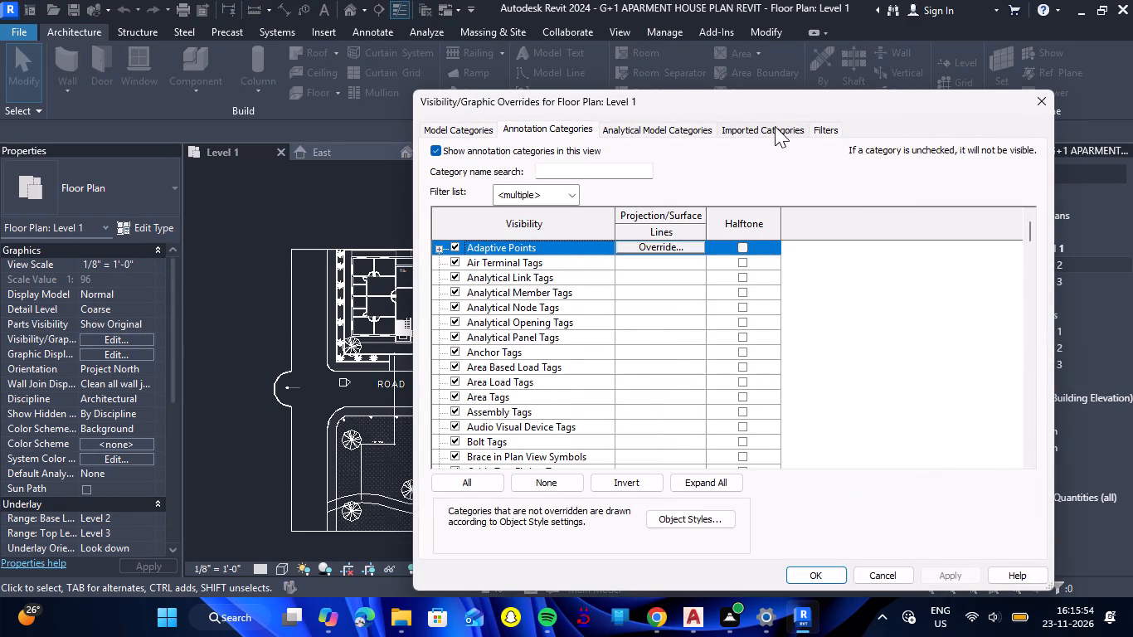
left_click(775, 133)
left_click(456, 203)
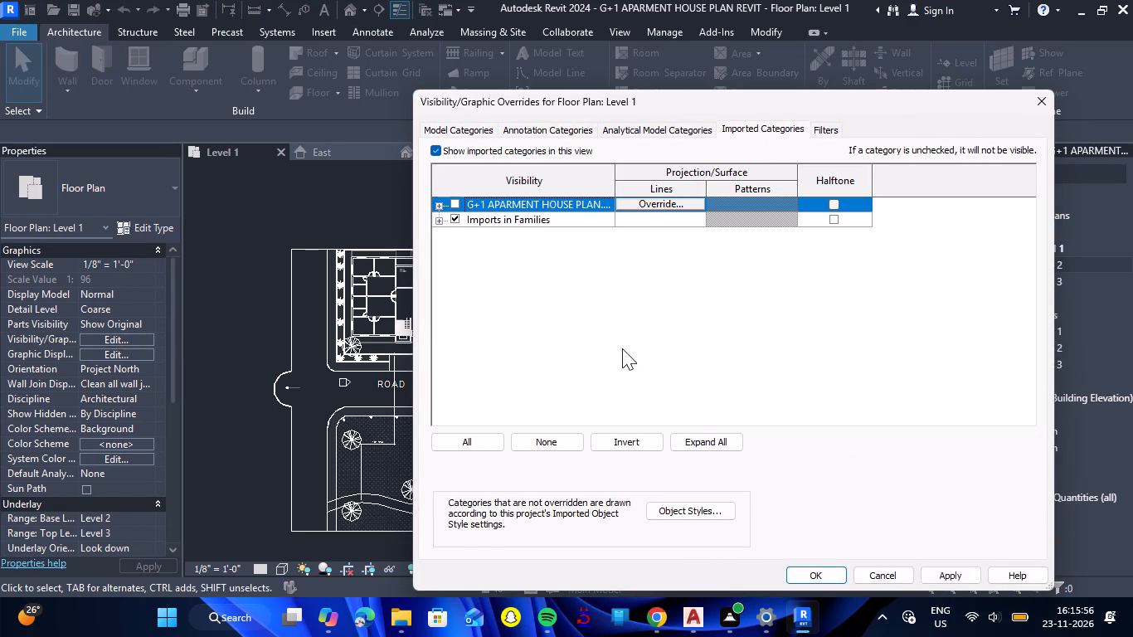
left_click(814, 575)
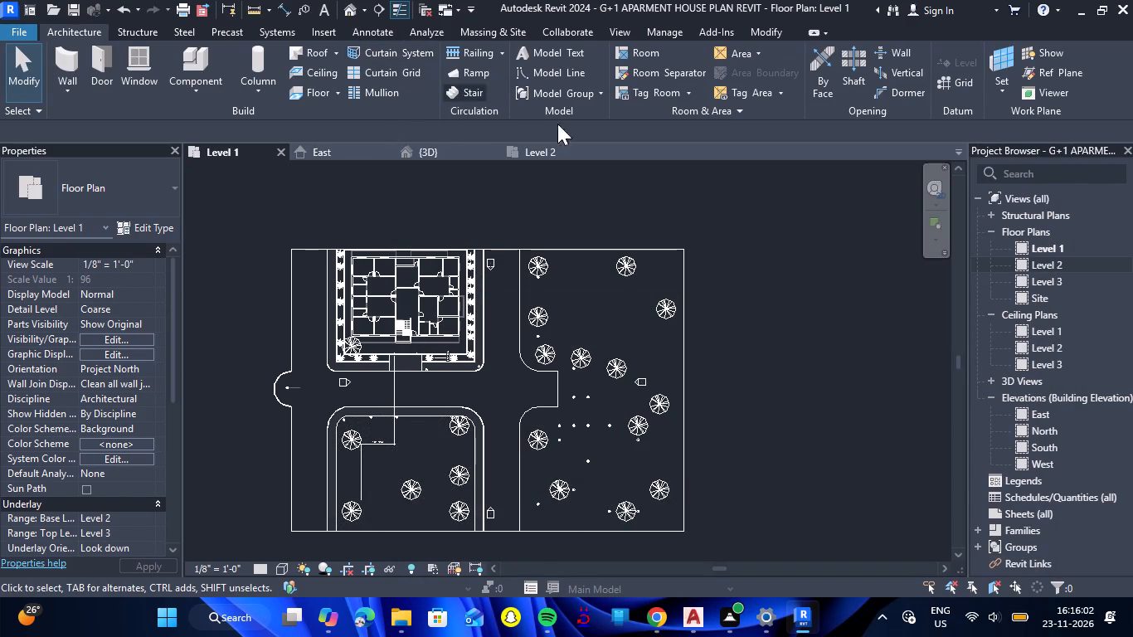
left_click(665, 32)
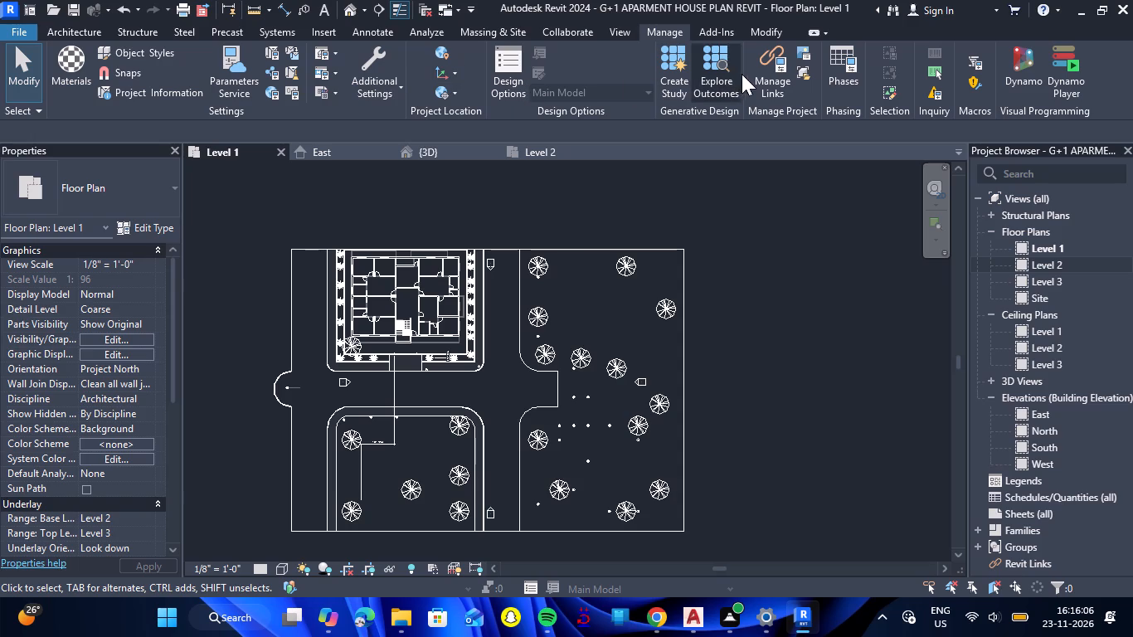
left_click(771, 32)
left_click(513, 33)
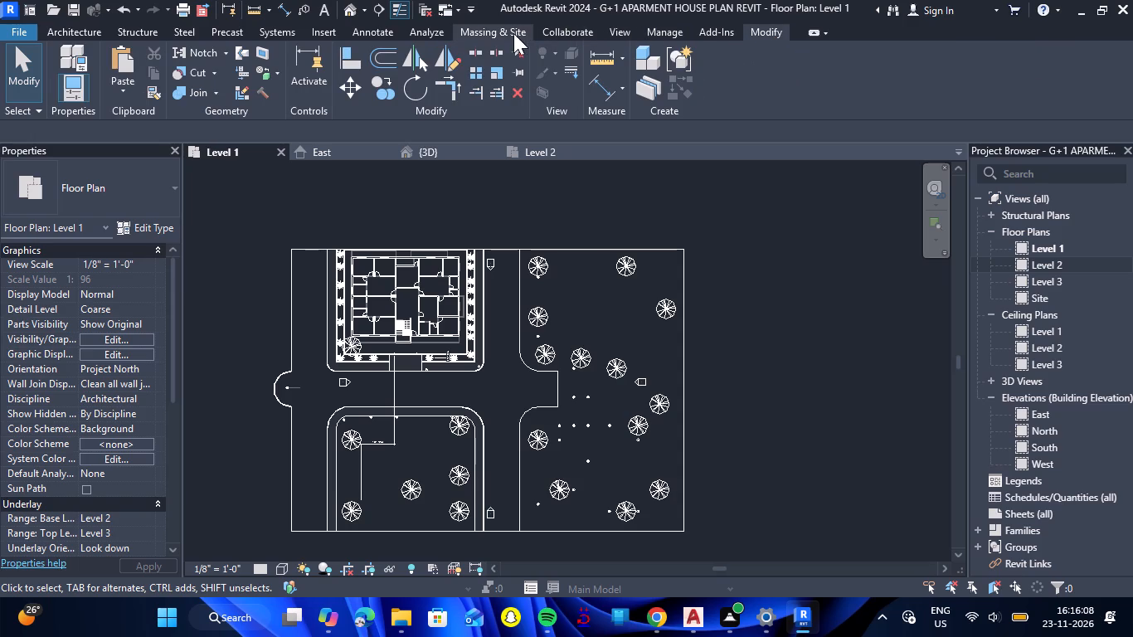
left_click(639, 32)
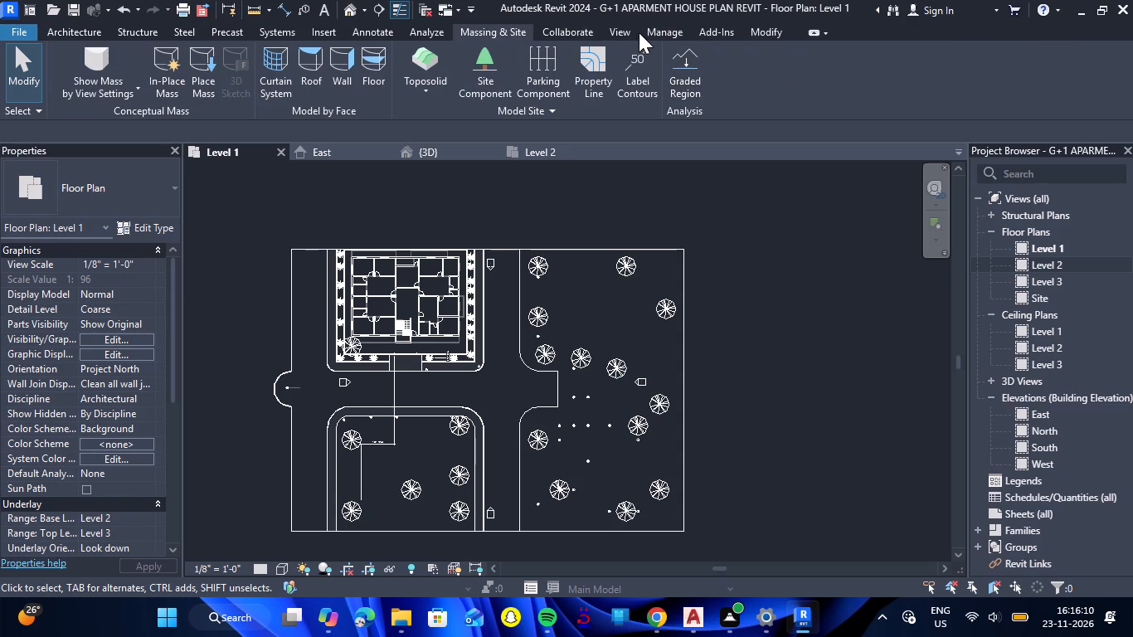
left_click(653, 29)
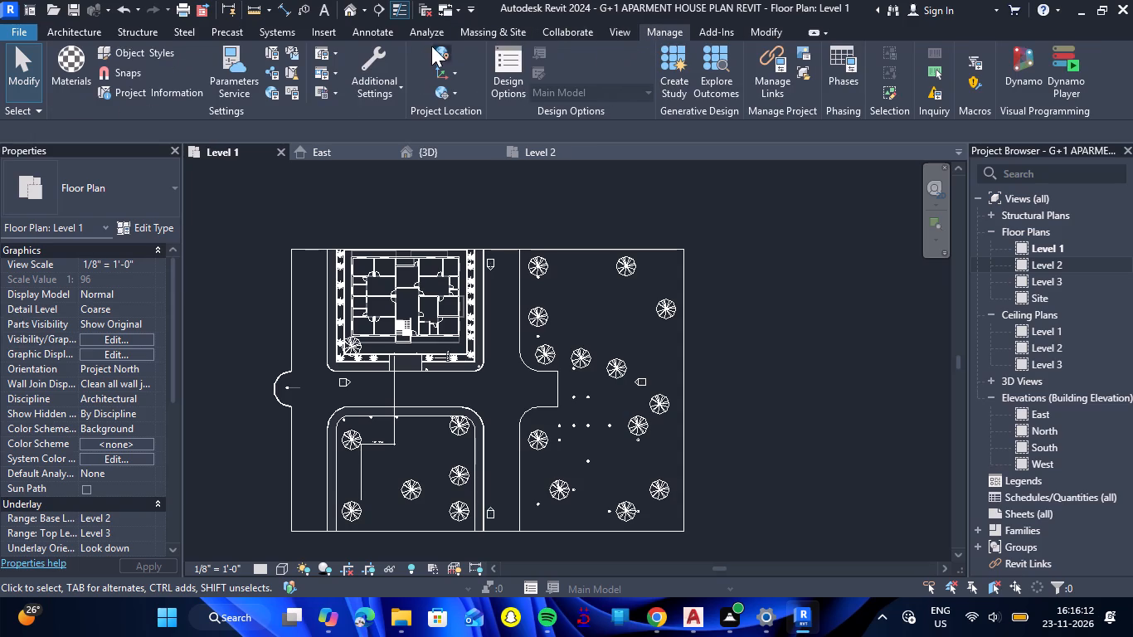
Tag the road's concrete path toposolid and the grassland toposolid by category on the Level 1 plan, with leaders.
left_click(367, 32)
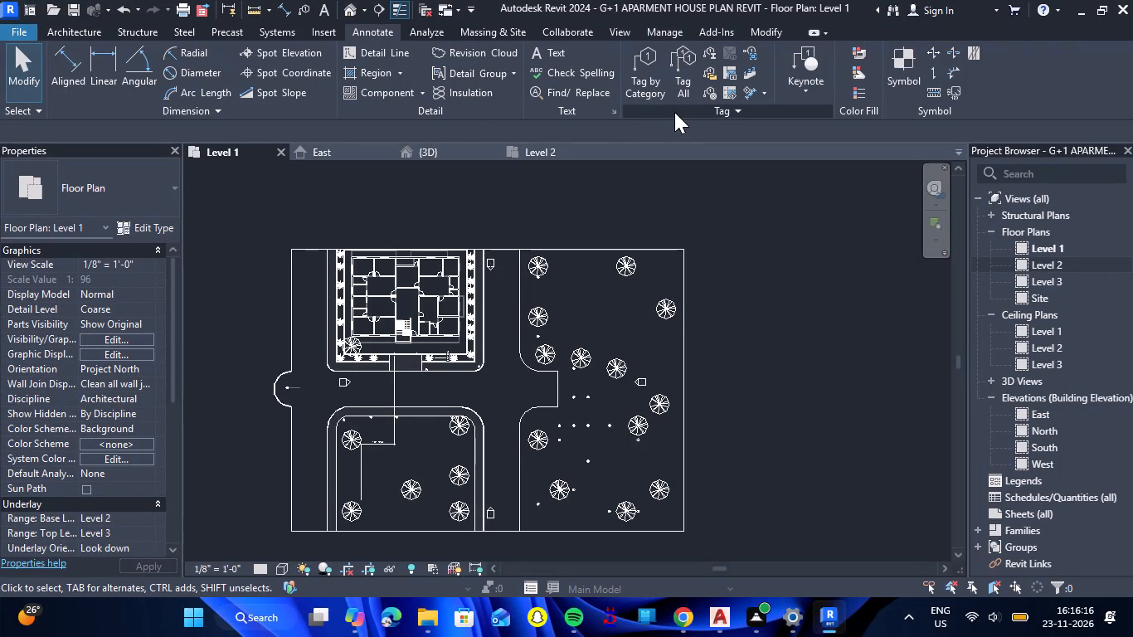
left_click(651, 91)
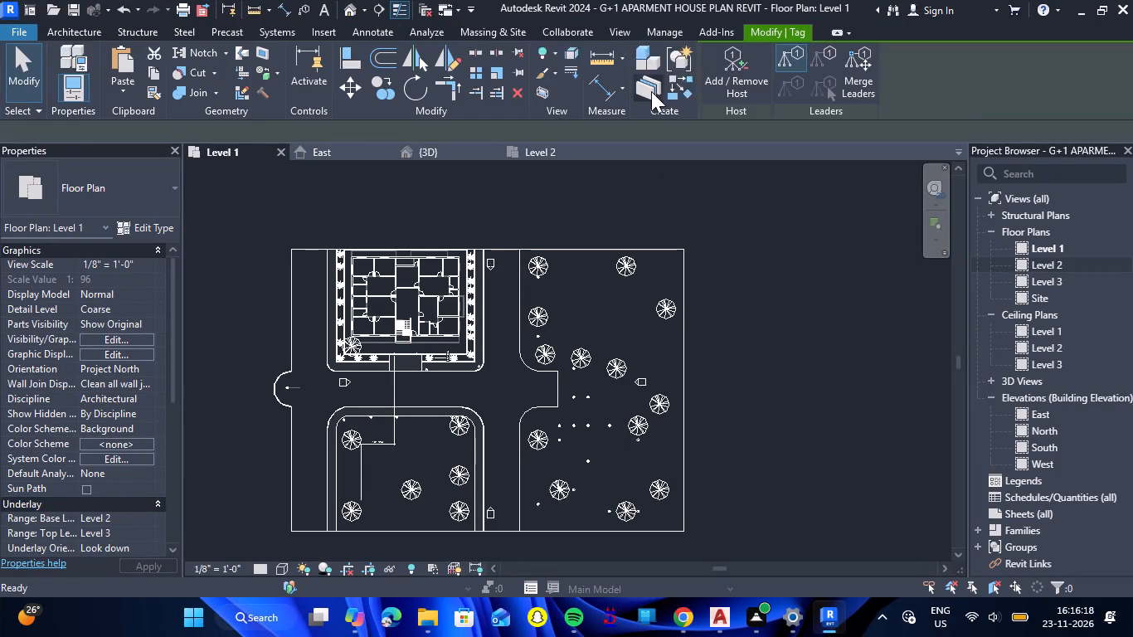
left_click(503, 302)
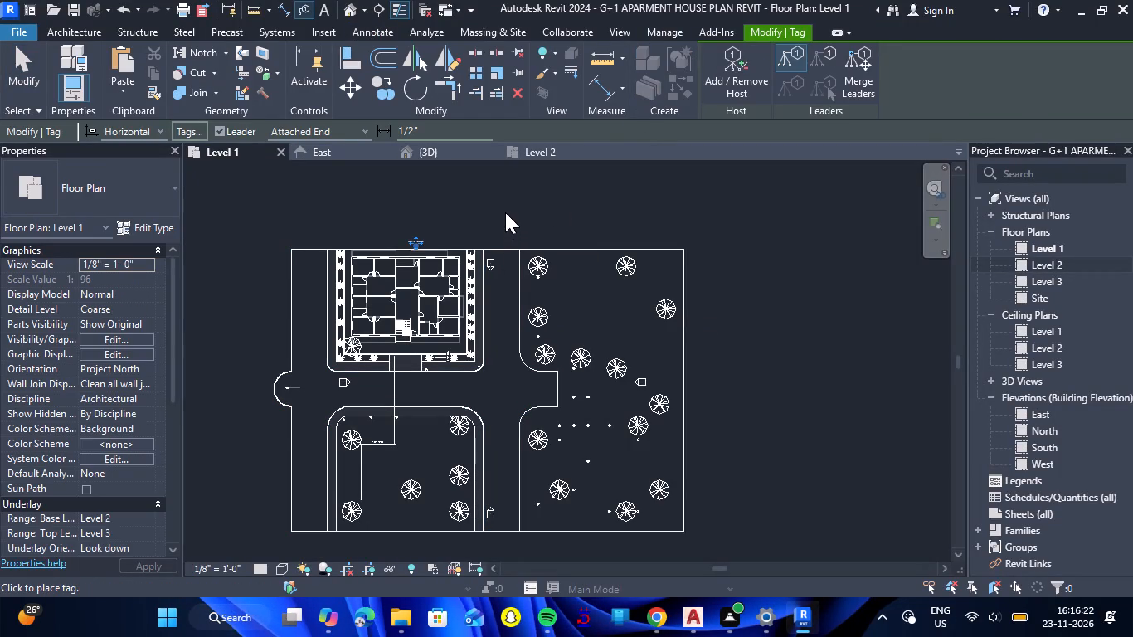
left_click(802, 55)
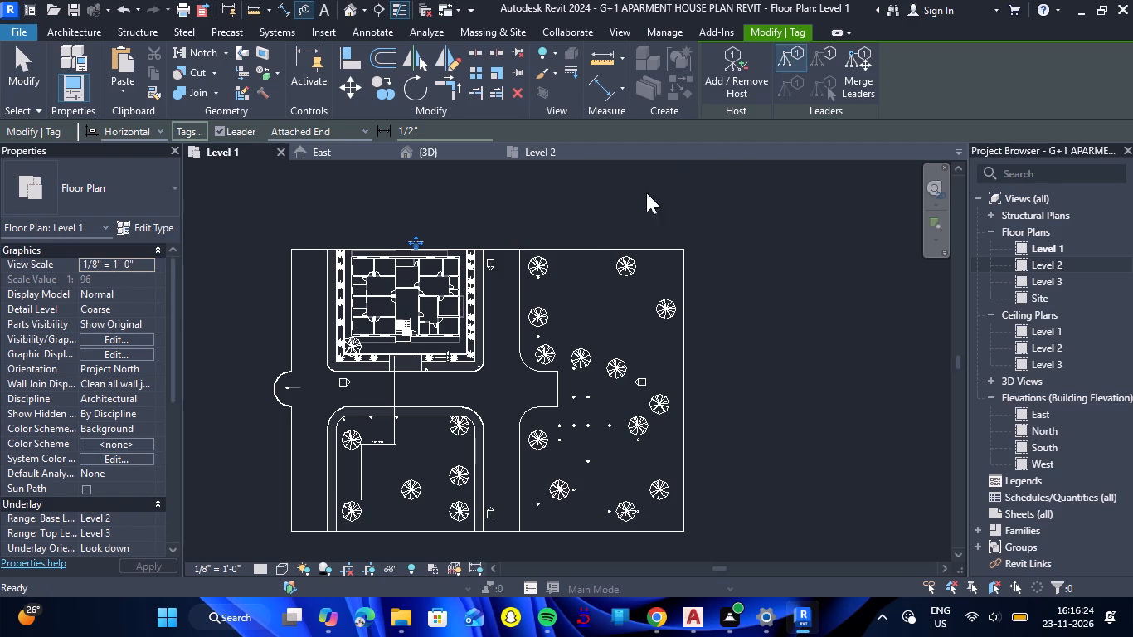
left_click(505, 309)
left_click(556, 304)
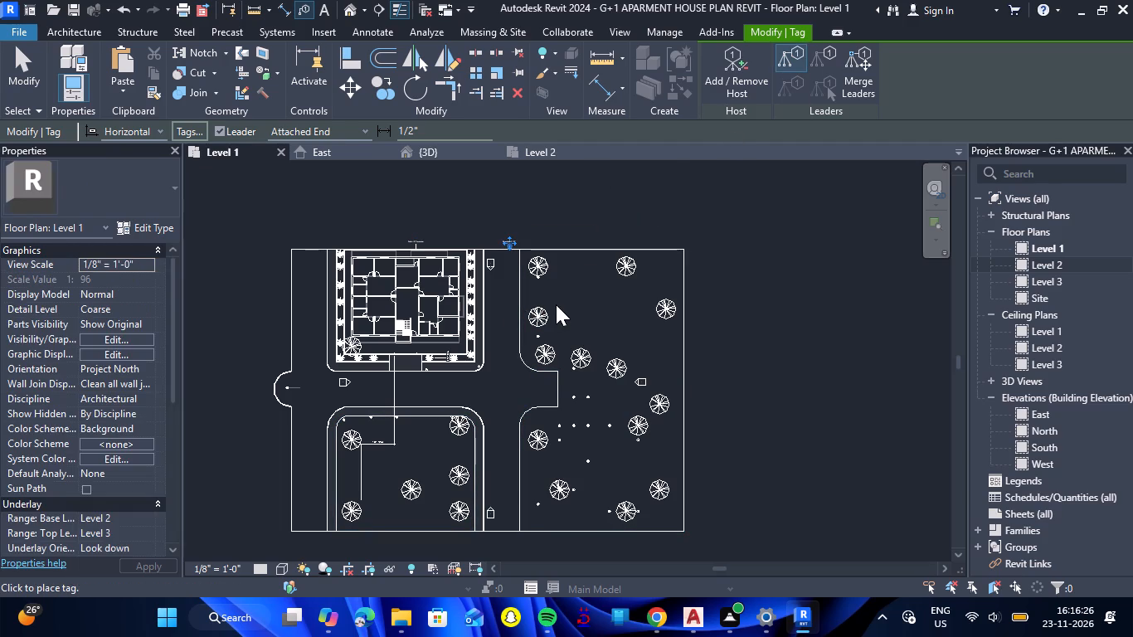
Examine the Path - 8" Concrete and Grassland - 16" tags along the upper edge of the Level 1 site plan.
scroll(507, 242, "up", 17)
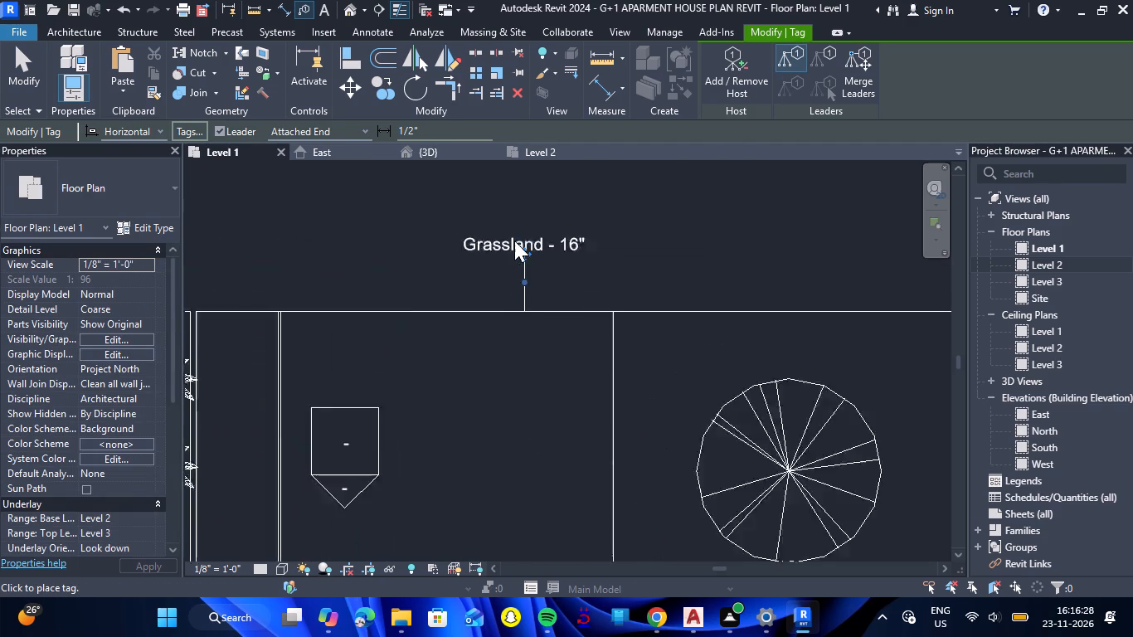
scroll(548, 271, "up", 3)
scroll(552, 270, "down", 14)
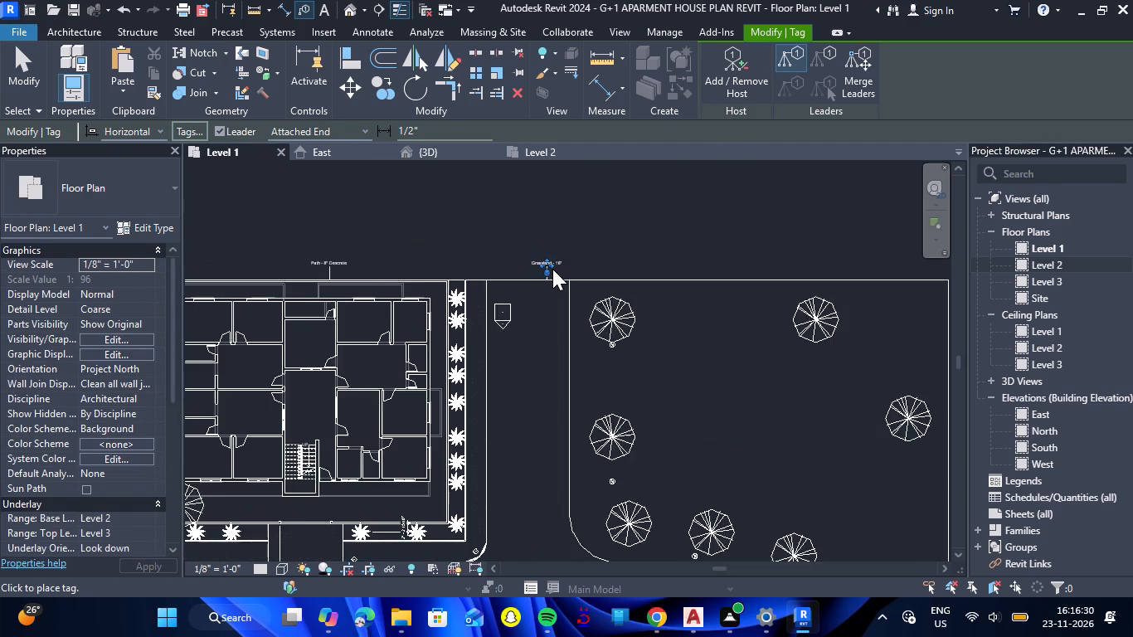
scroll(552, 269, "down", 5)
scroll(446, 265, "up", 14)
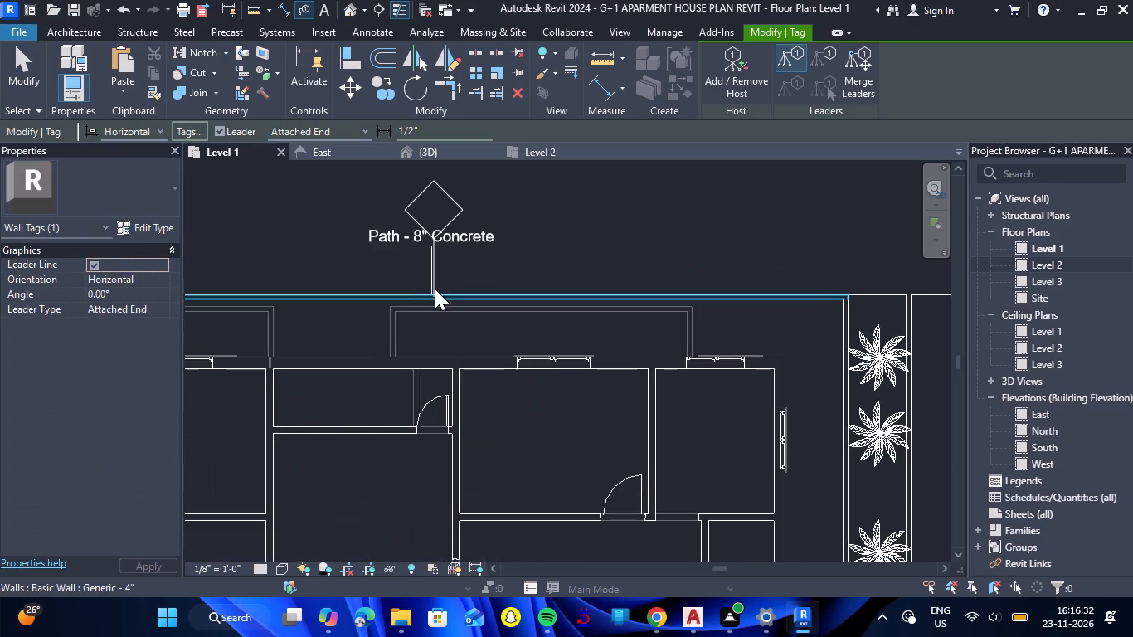
scroll(426, 264, "down", 12)
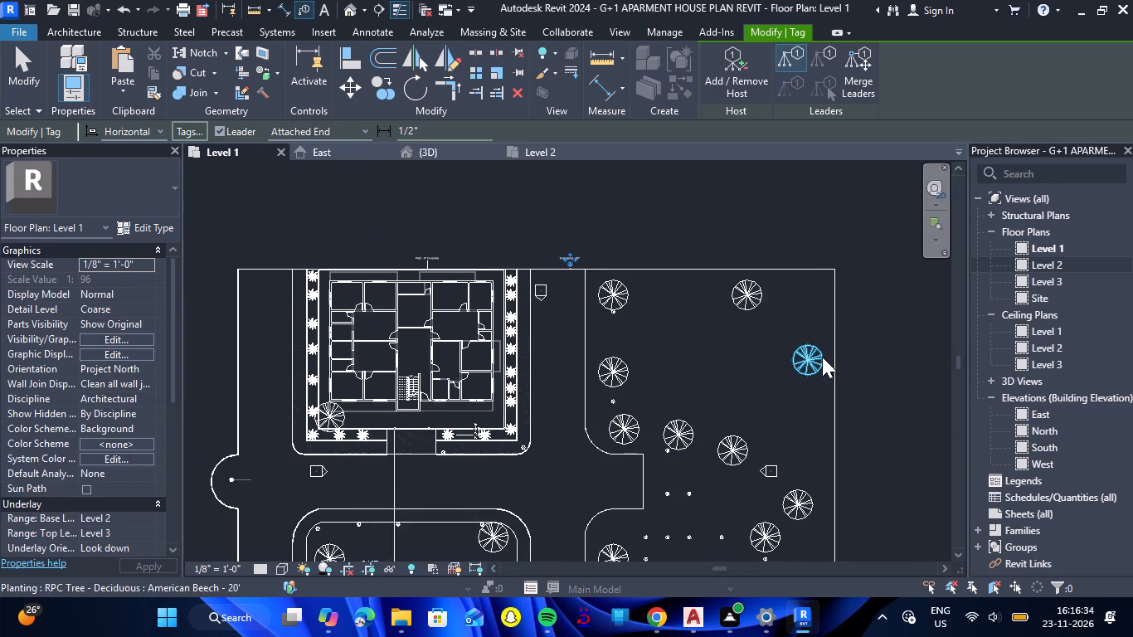
scroll(636, 268, "down", 6)
Tag the Generic - 4" front compound wall beside the entrance path with a 1/2" wall tag, with Add/Remove Host active.
scroll(565, 343, "up", 13)
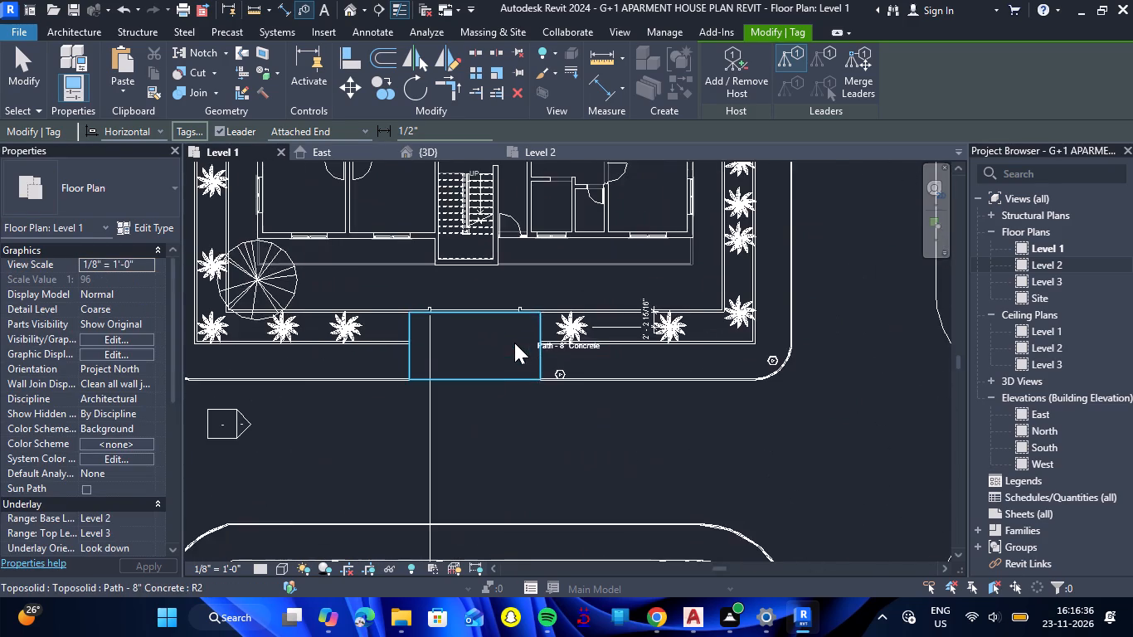
scroll(503, 327, "up", 4)
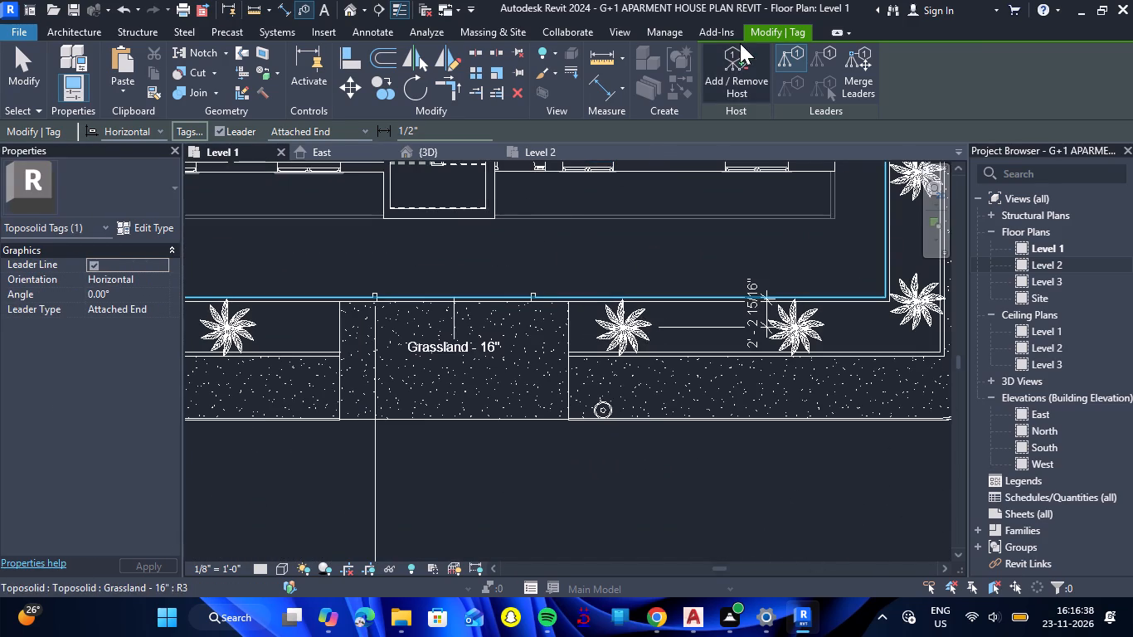
left_click(732, 61)
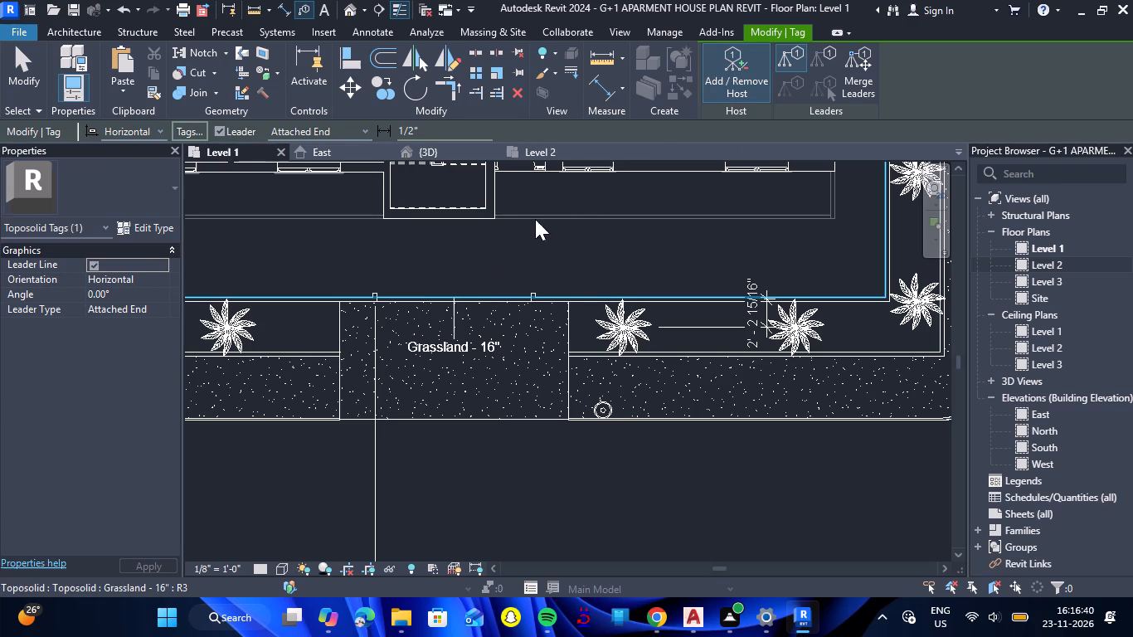
left_click(566, 293)
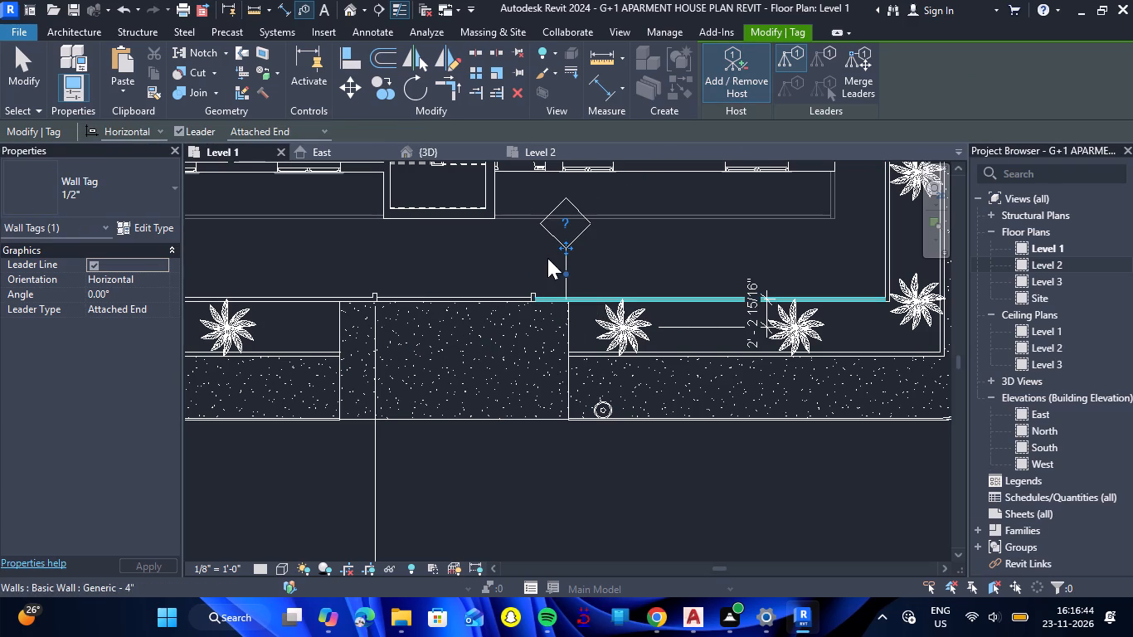
scroll(547, 258, "down", 15)
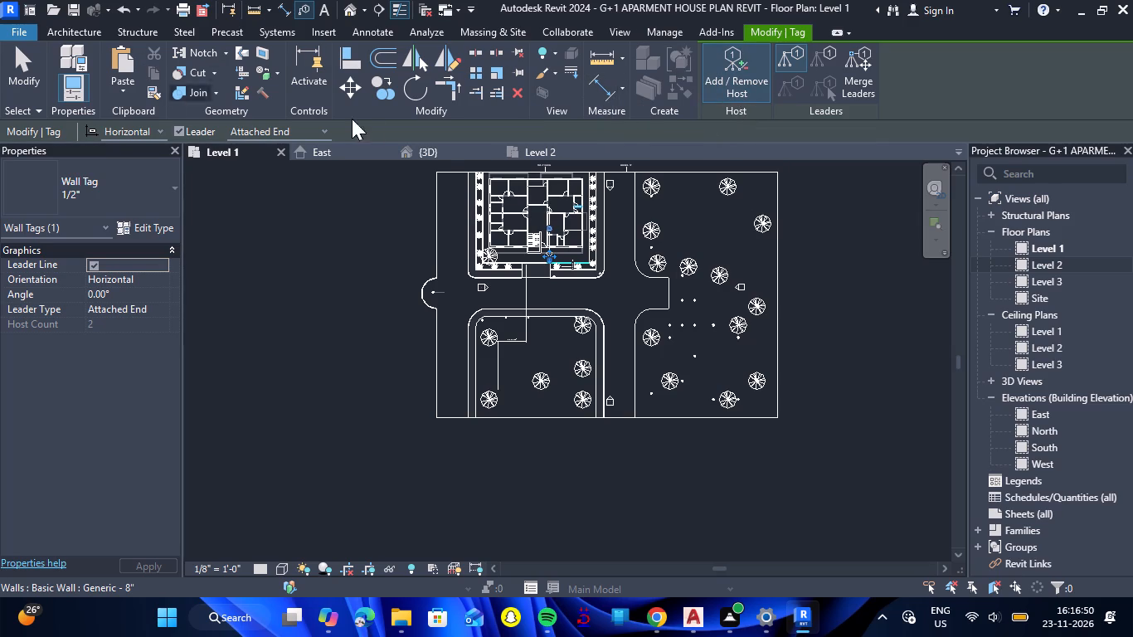
Return to the 3D view of the building and end the wall tagging.
left_click(433, 154)
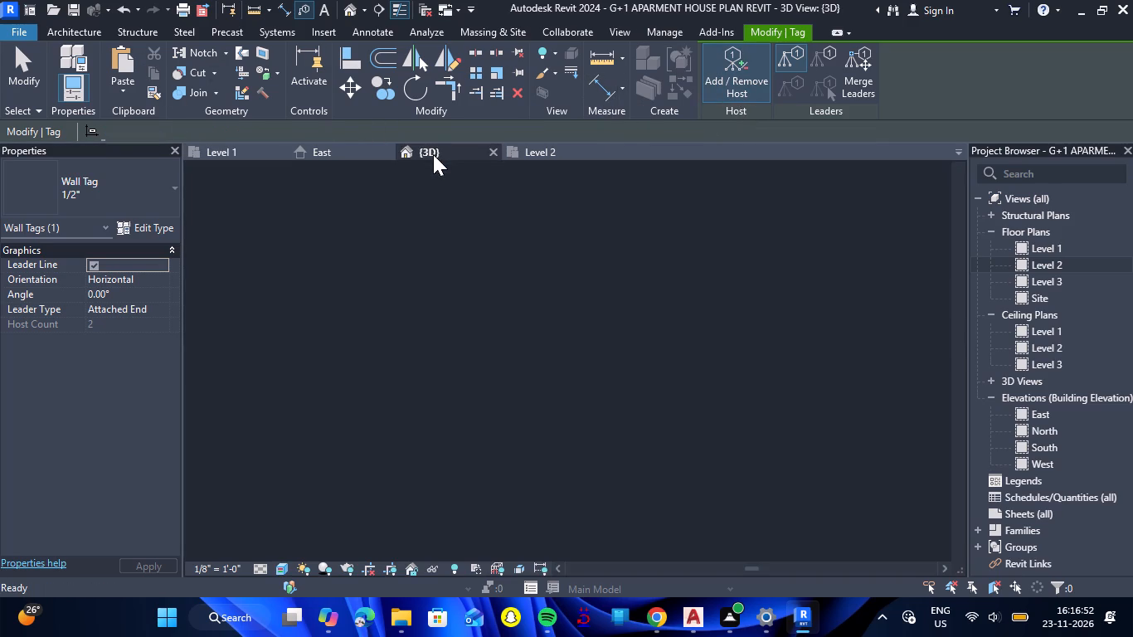
left_click(673, 319)
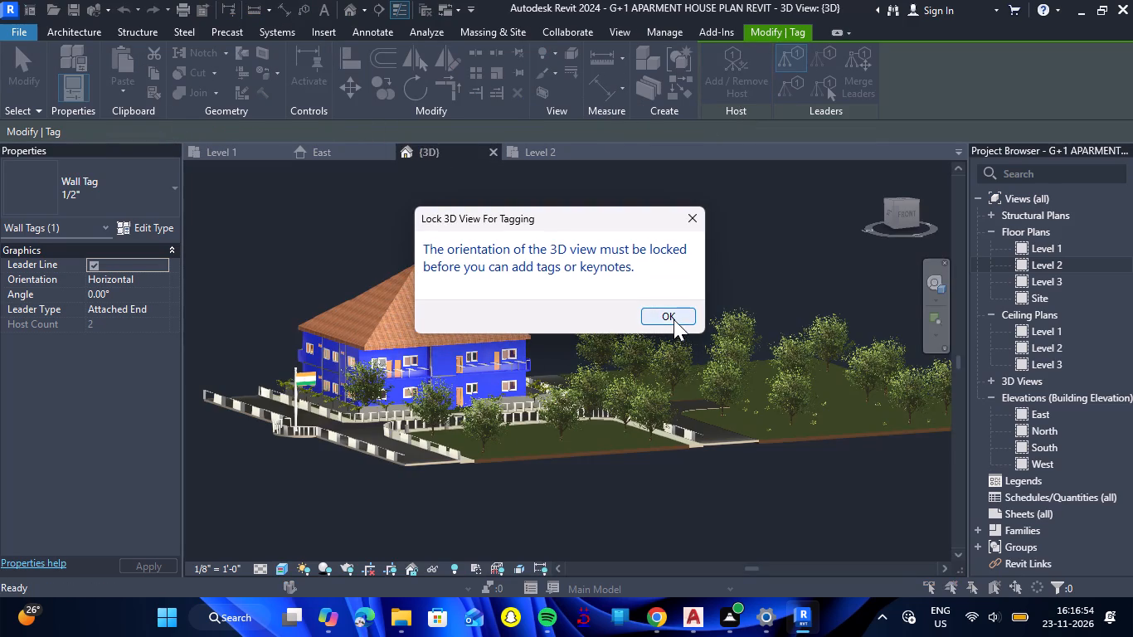
scroll(445, 425, "up", 5)
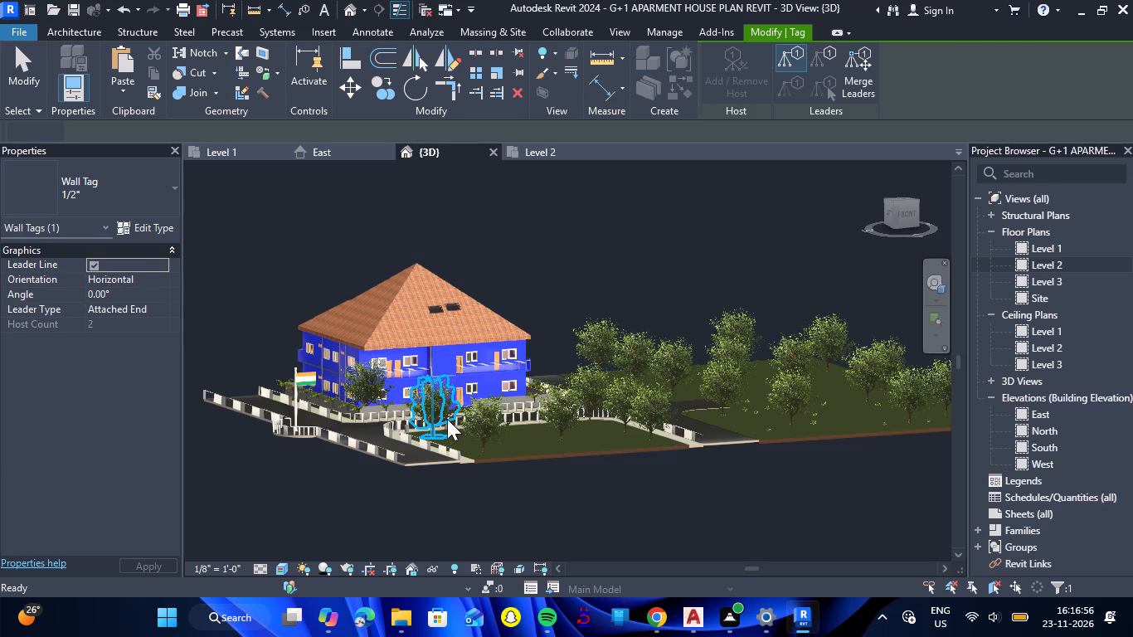
scroll(400, 360, "up", 7)
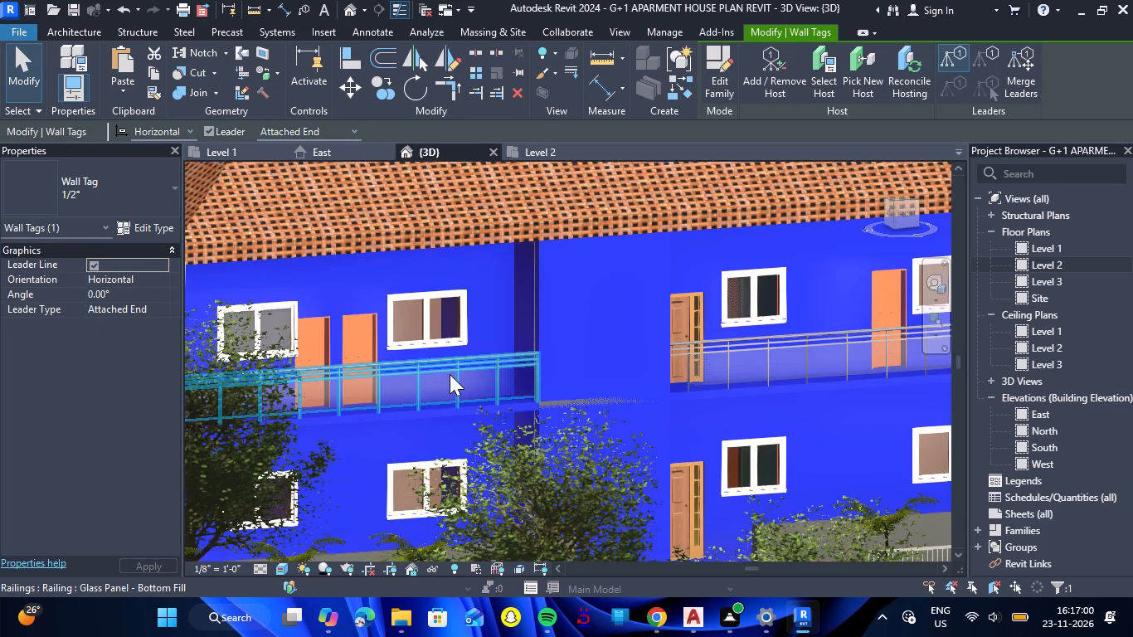
scroll(455, 372, "down", 5)
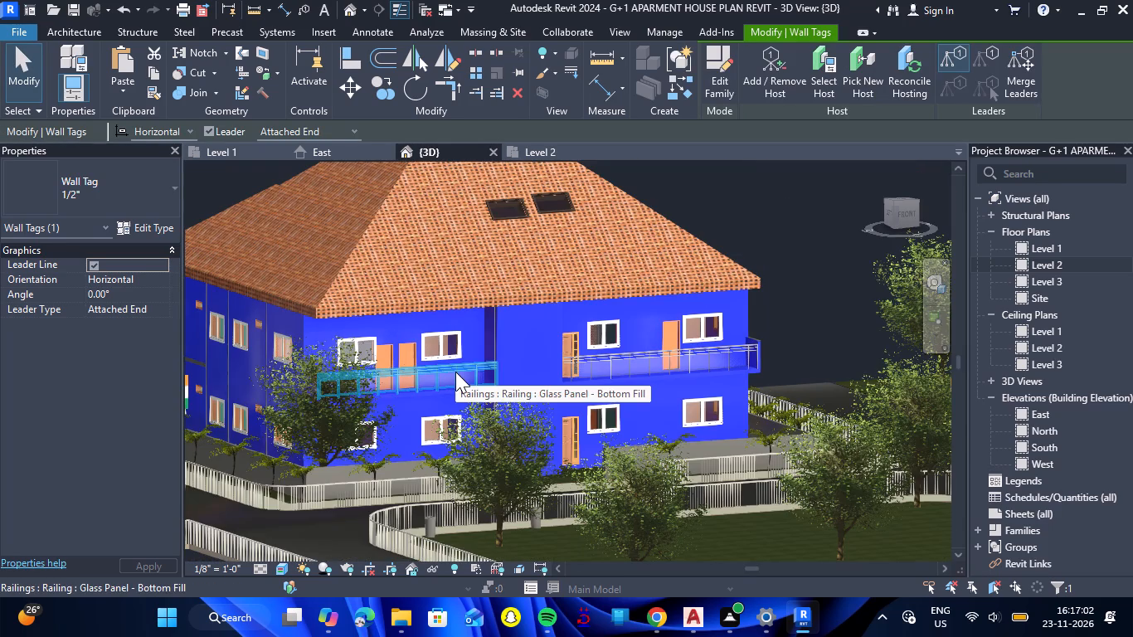
key("Escape")
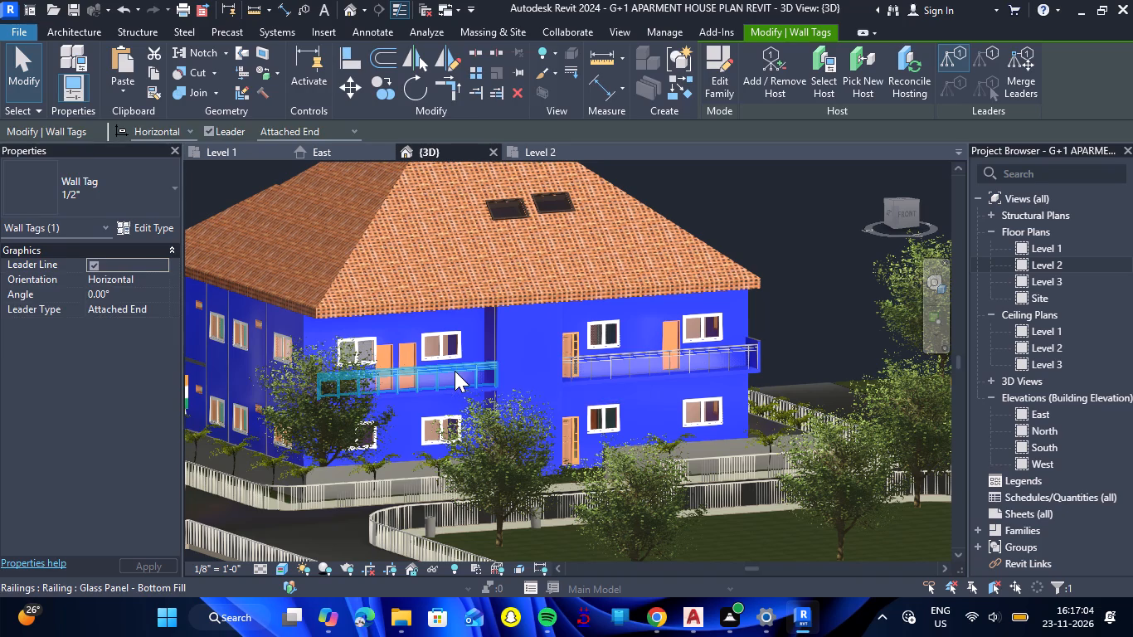
Paint the top face of the upper-storey balcony floor with the FLT1 material, searching the project materials for FLOO.
scroll(433, 396, "up", 10)
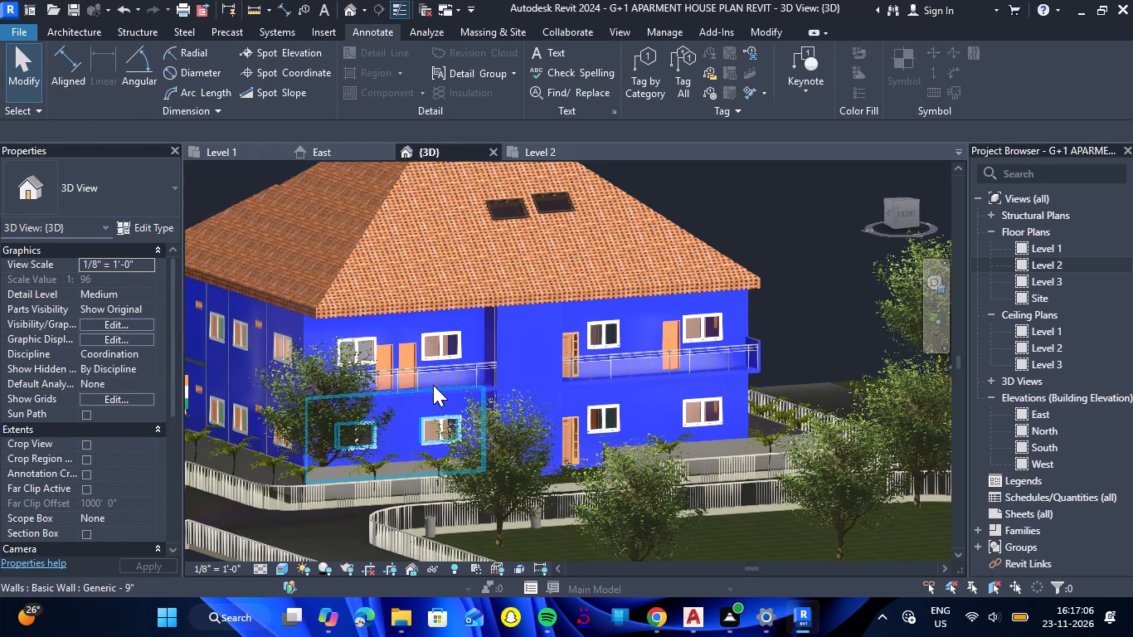
scroll(433, 383, "up", 4)
type("PY")
key("BackSpace")
key("BackSpace")
key("BackSpace")
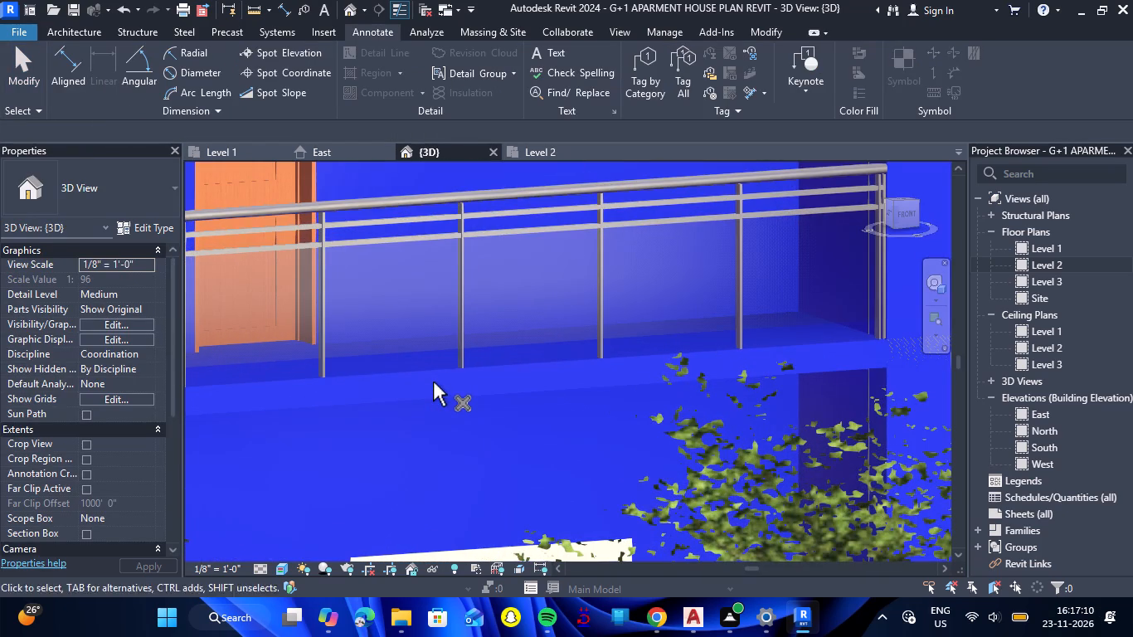
type("PY")
key("BackSpace")
key("BackSpace")
key("BackSpace")
key("BackSpace")
type("PT")
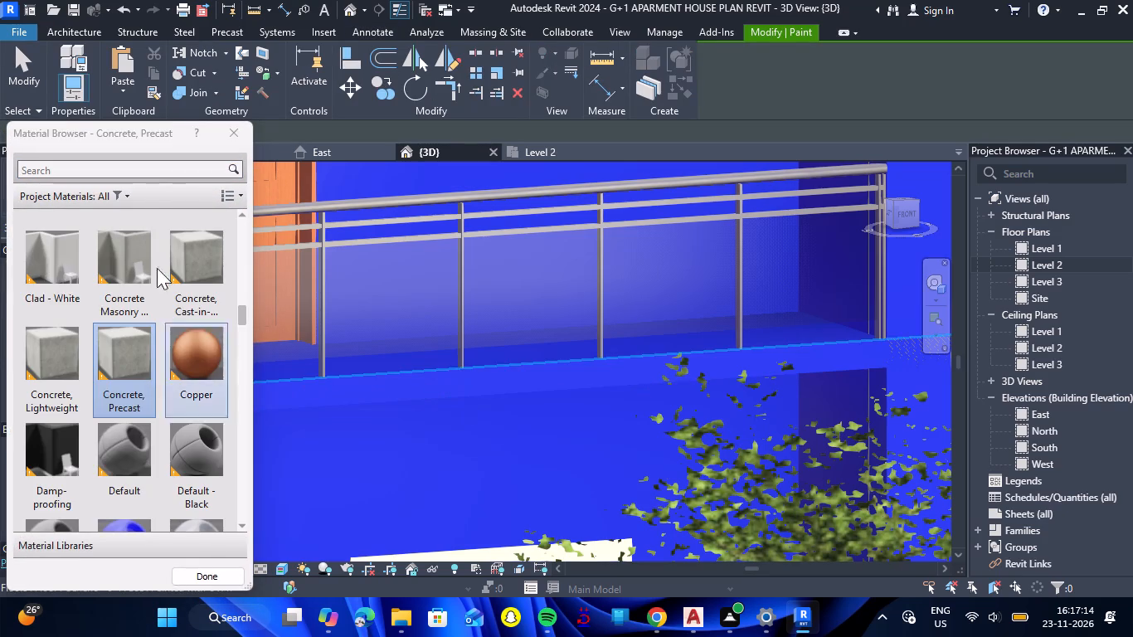
left_click(155, 177)
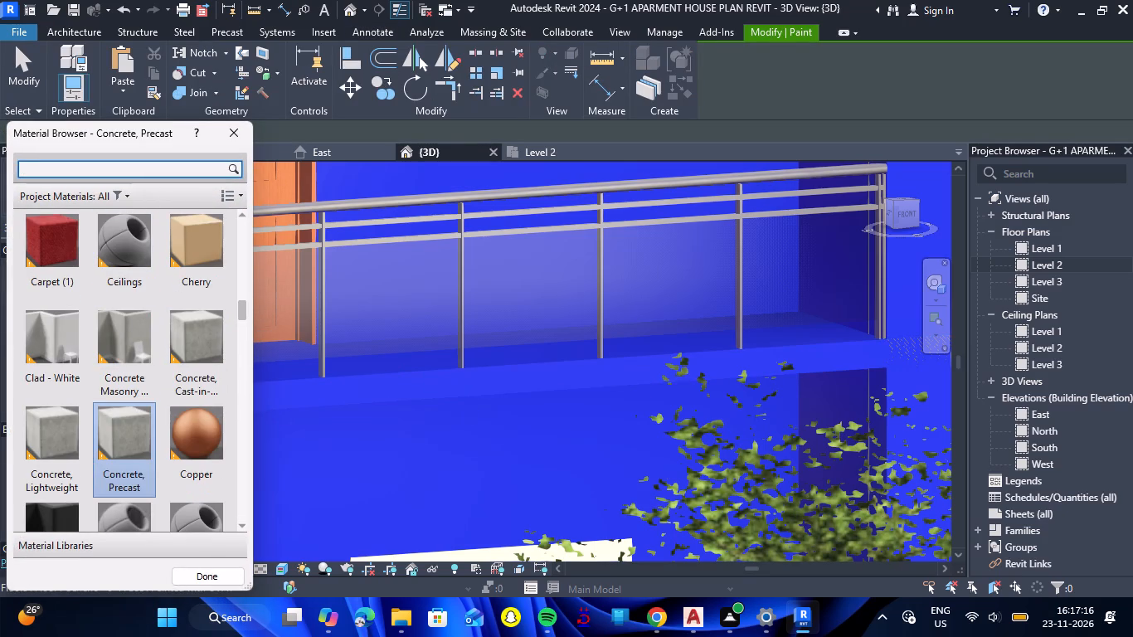
type("FLOO")
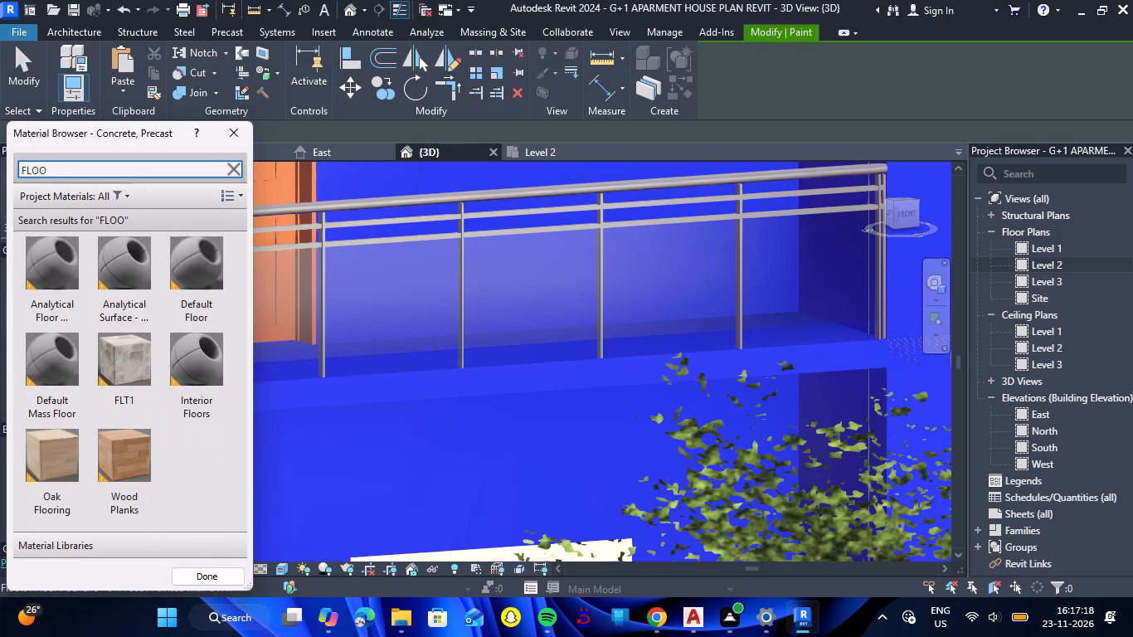
left_click(146, 367)
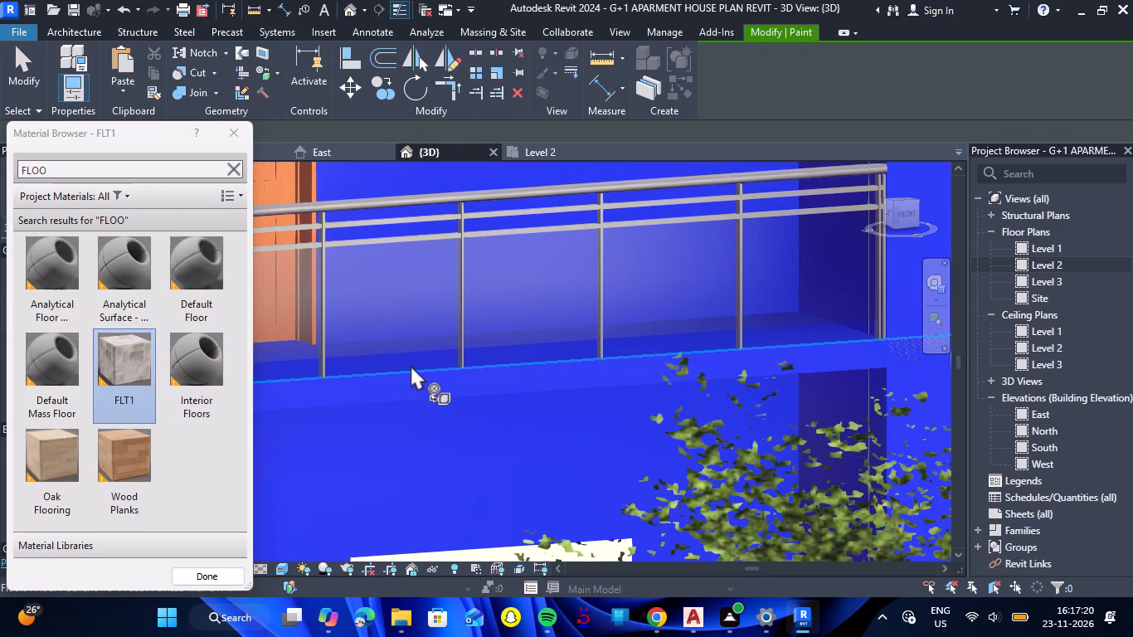
left_click(411, 364)
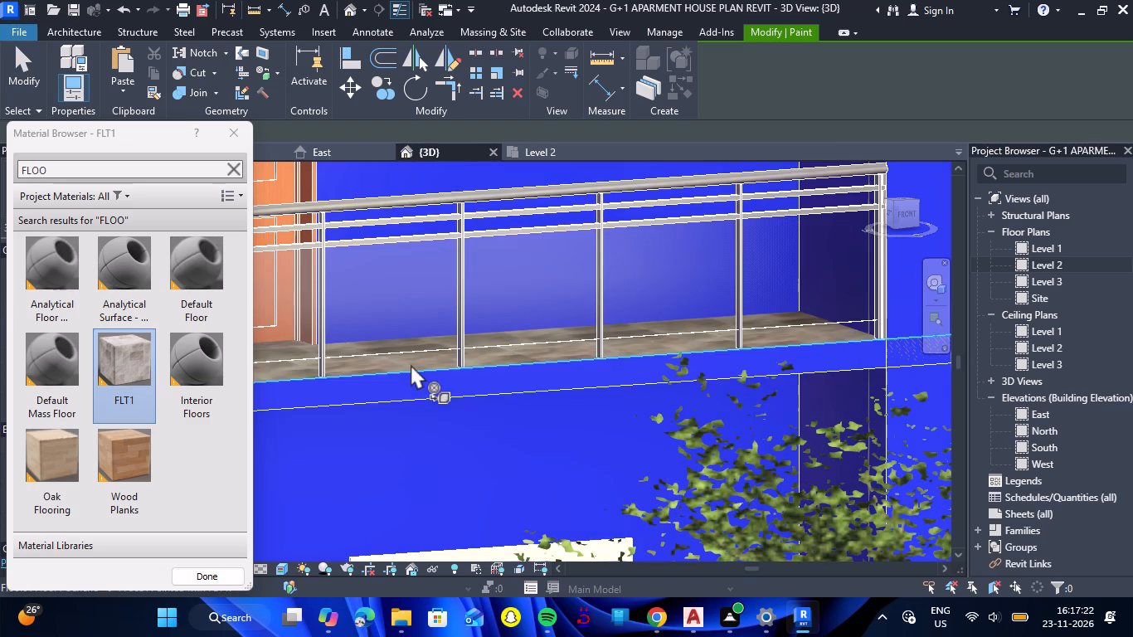
scroll(411, 364, "down", 10)
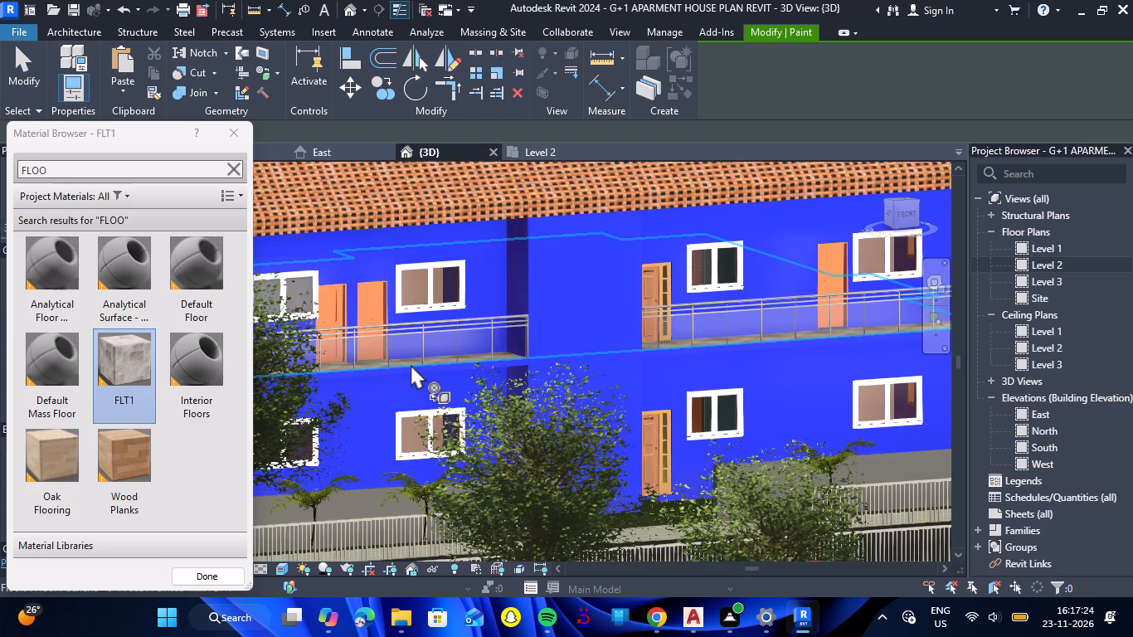
scroll(411, 364, "down", 5)
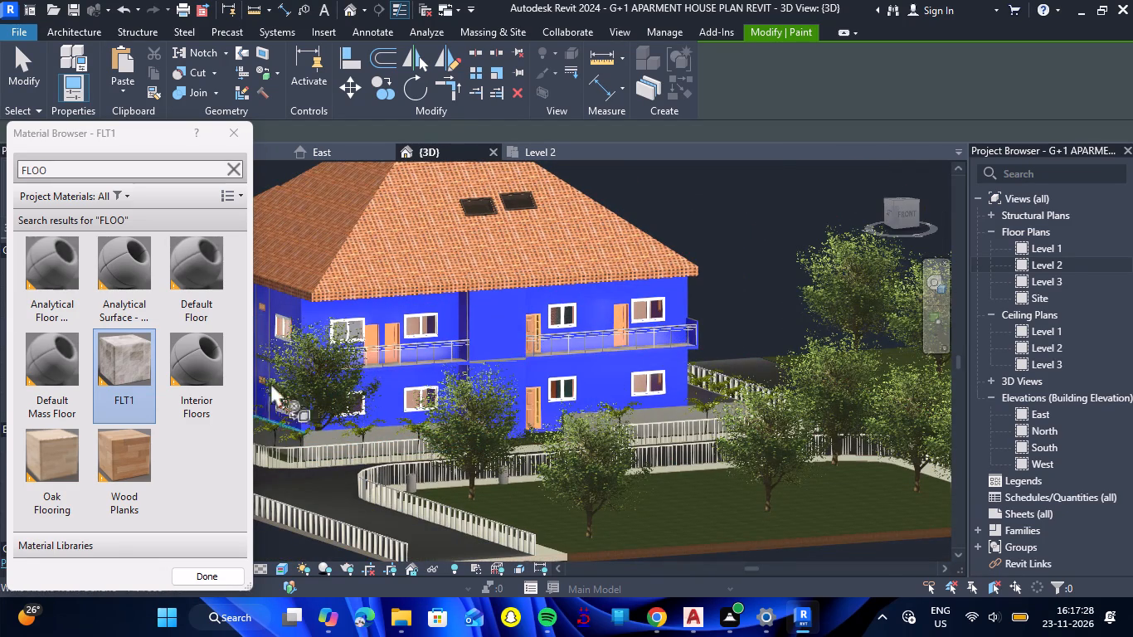
left_click(242, 139)
Print the current window, showing the whole site in 3D, to Microsoft Print to PDF with the default settings.
scroll(397, 379, "down", 4)
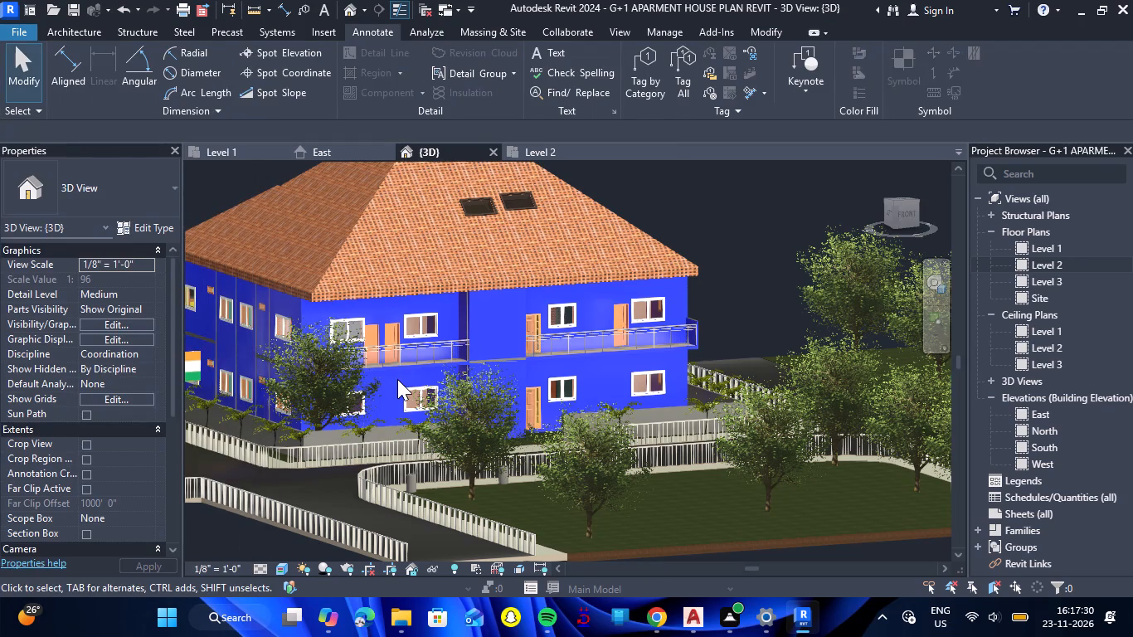
scroll(397, 379, "down", 3)
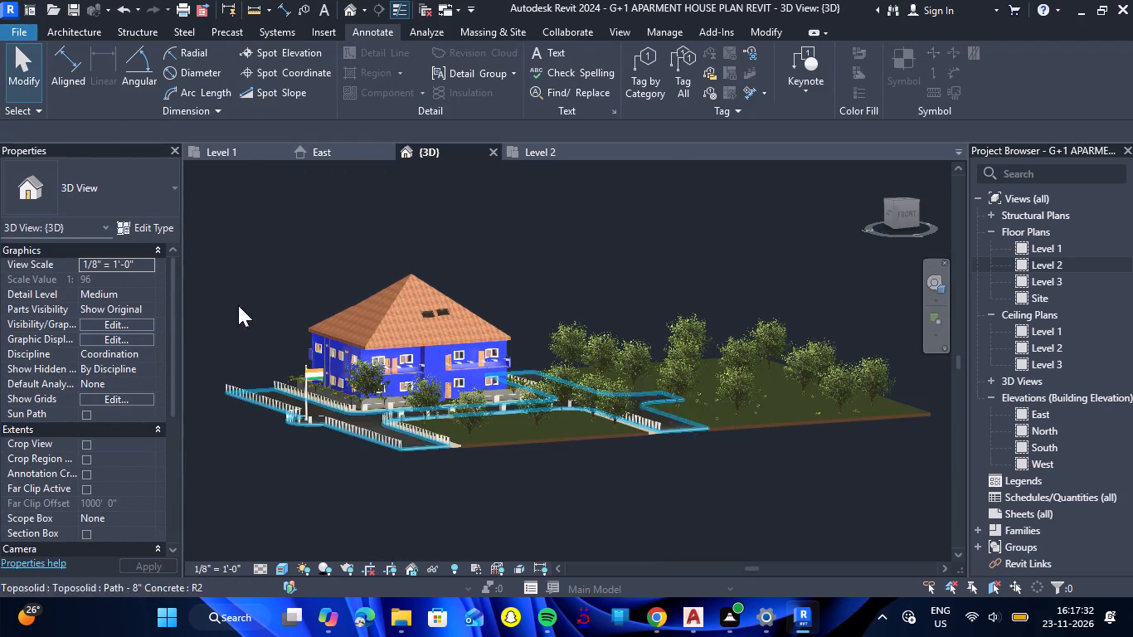
left_click(38, 32)
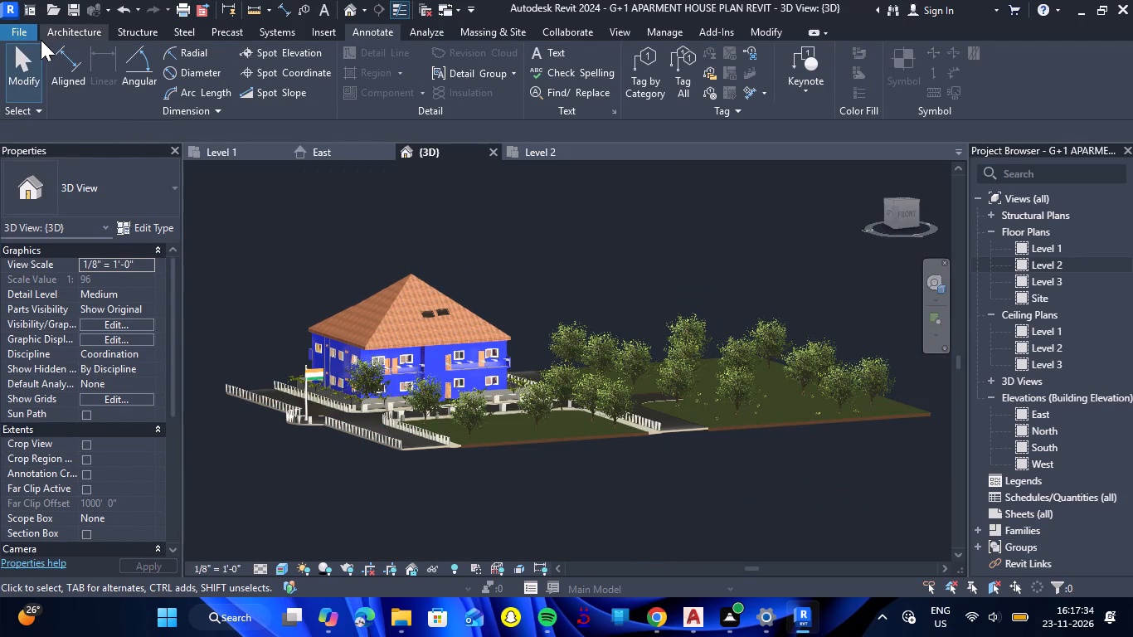
left_click(15, 33)
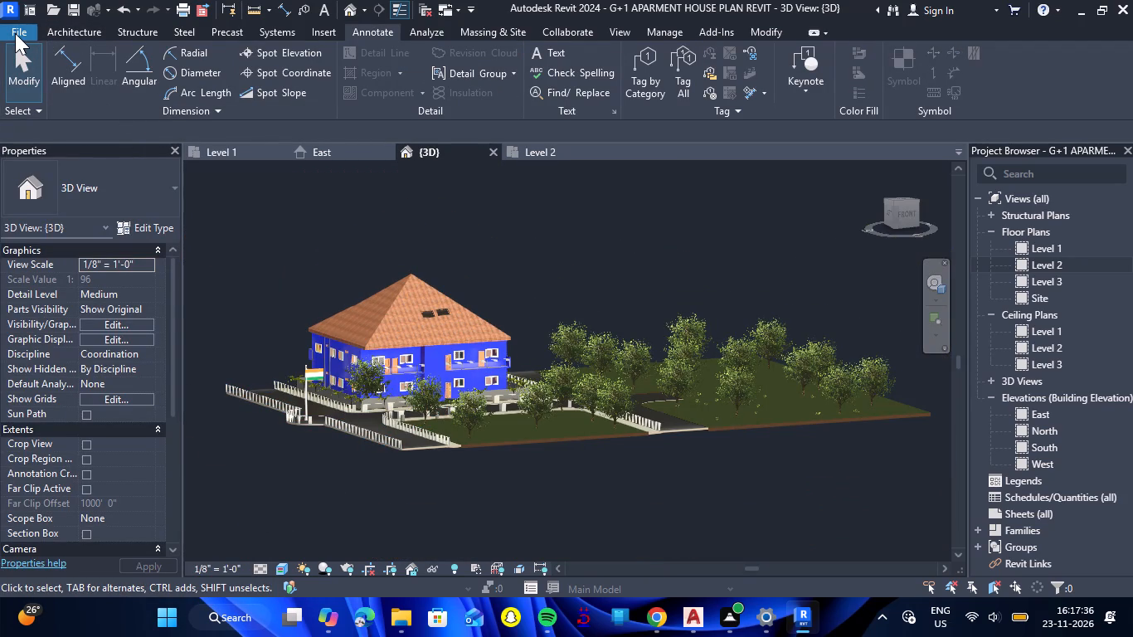
left_click(61, 318)
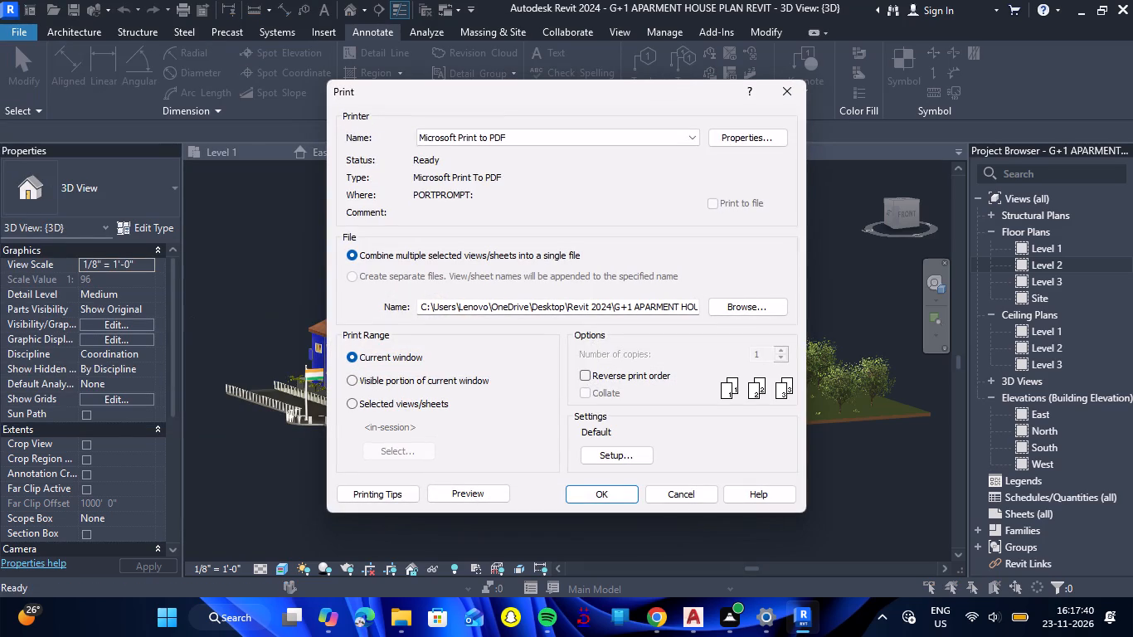
left_click(610, 500)
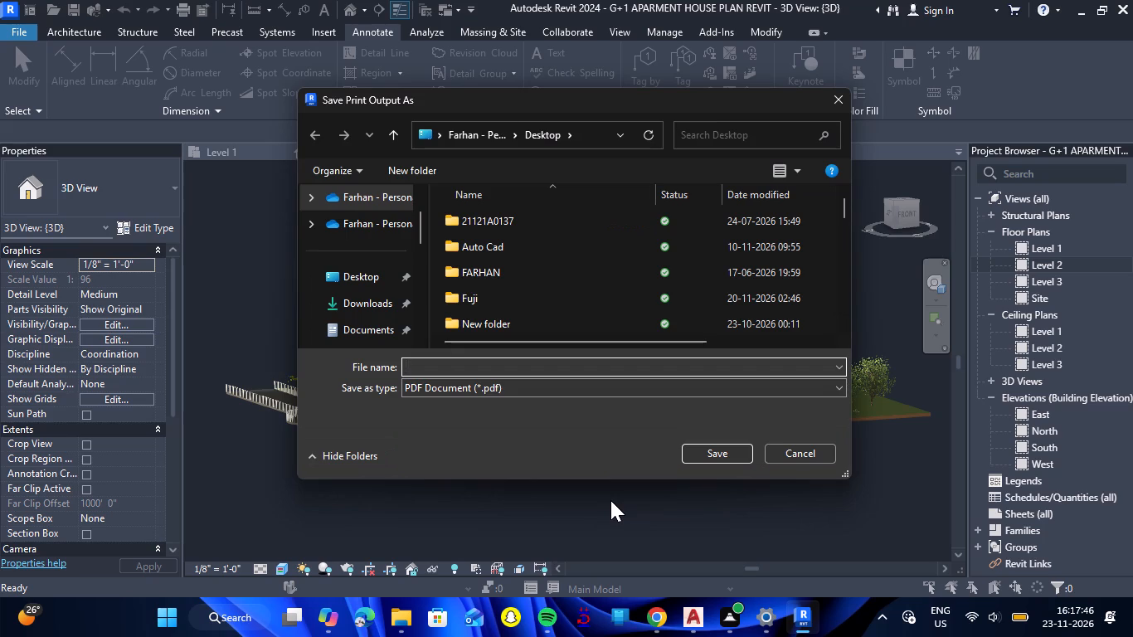
Save the print output on the Desktop as "G+1 APARMENT HOUSE PLAN REVIT PDF -Model.pdf" and dismiss the OneDrive pop-up.
left_click(564, 367)
type("G+")
key("Down")
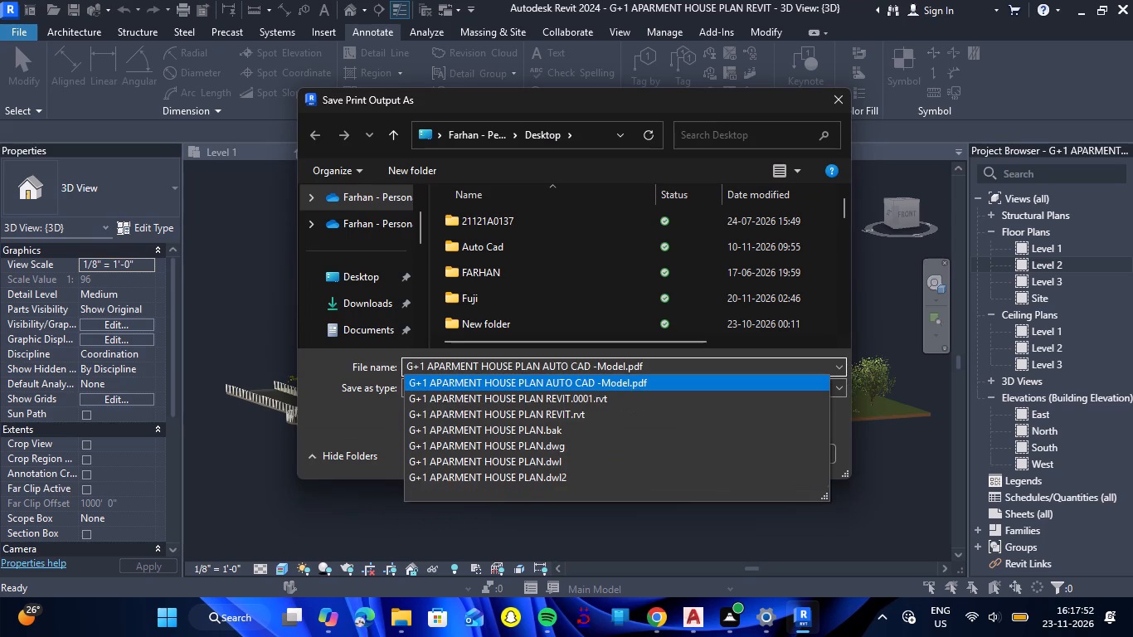
key("Left")
key("Left")
key("Left")
key("Left")
key("Left")
key("Left")
key("Left")
key("Left")
key("Left")
key("Left")
key("Left")
key("BackSpace")
key("BackSpace")
key("BackSpace")
key("BackSpace")
key("BackSpace")
key("BackSpace")
key("BackSpace")
key("BackSpace")
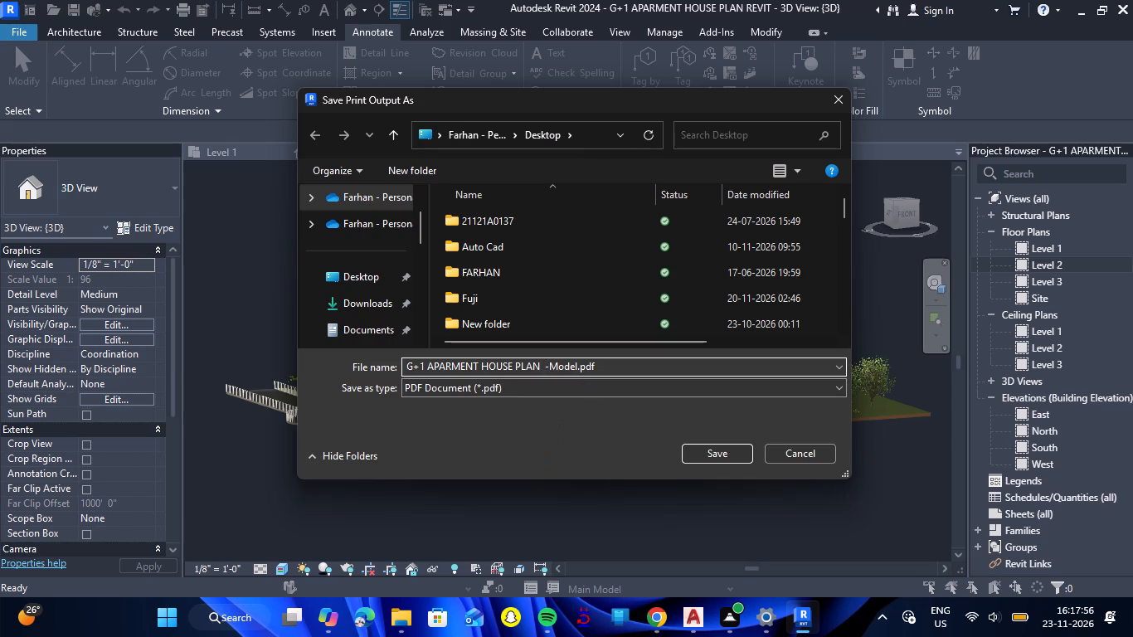
type("REVIT PDF")
key("space")
left_click(687, 452)
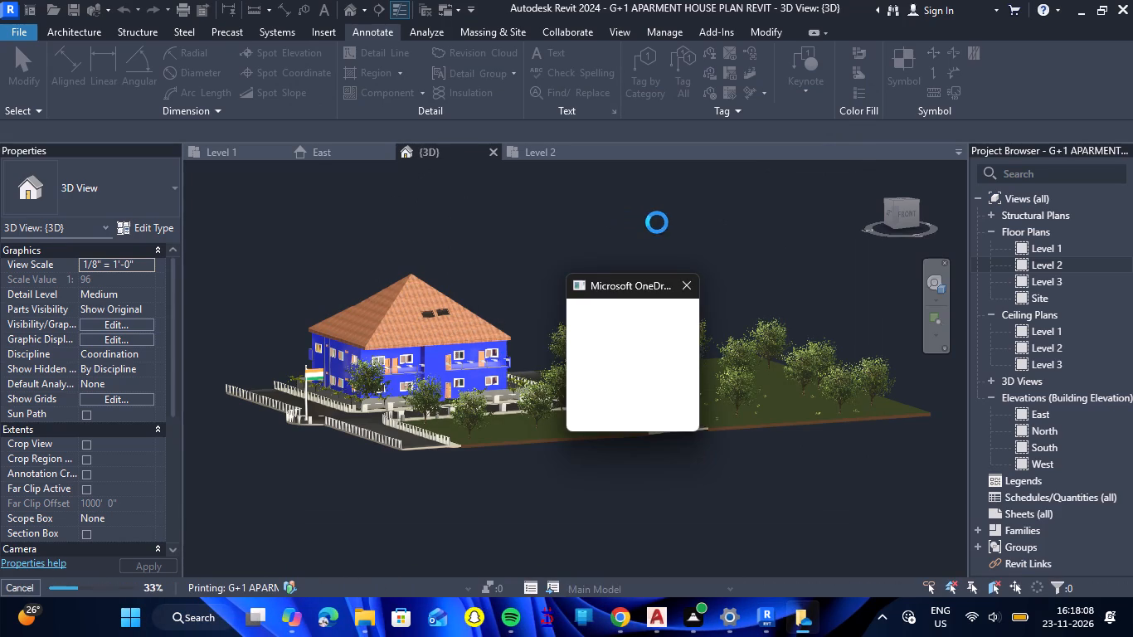
left_click(686, 278)
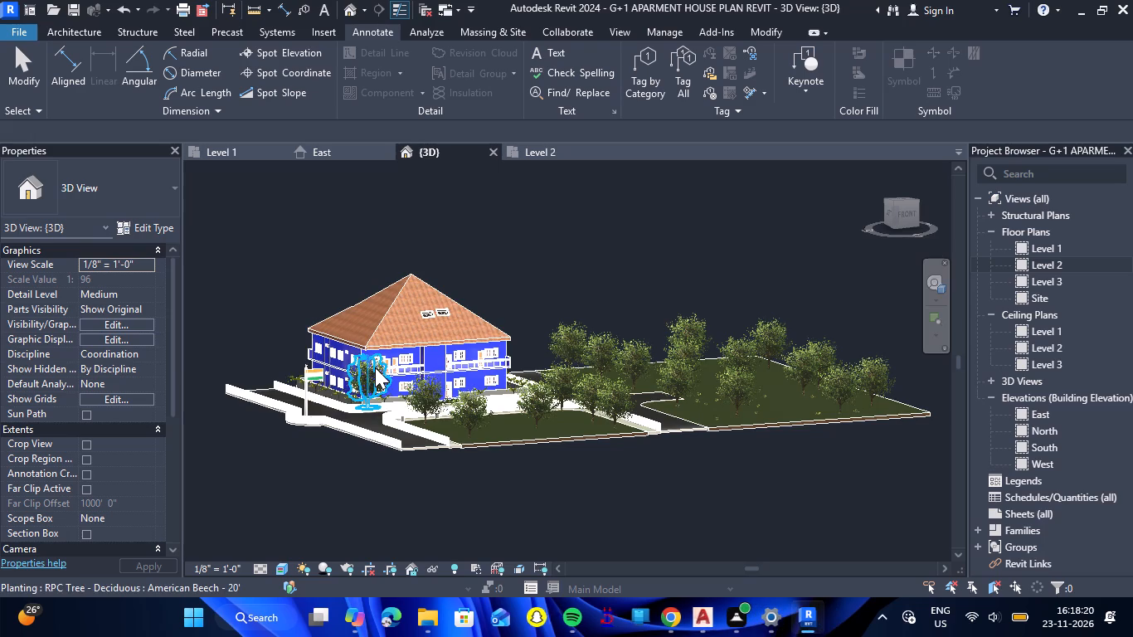
Save the apartment house project.
key("ctrl+s")
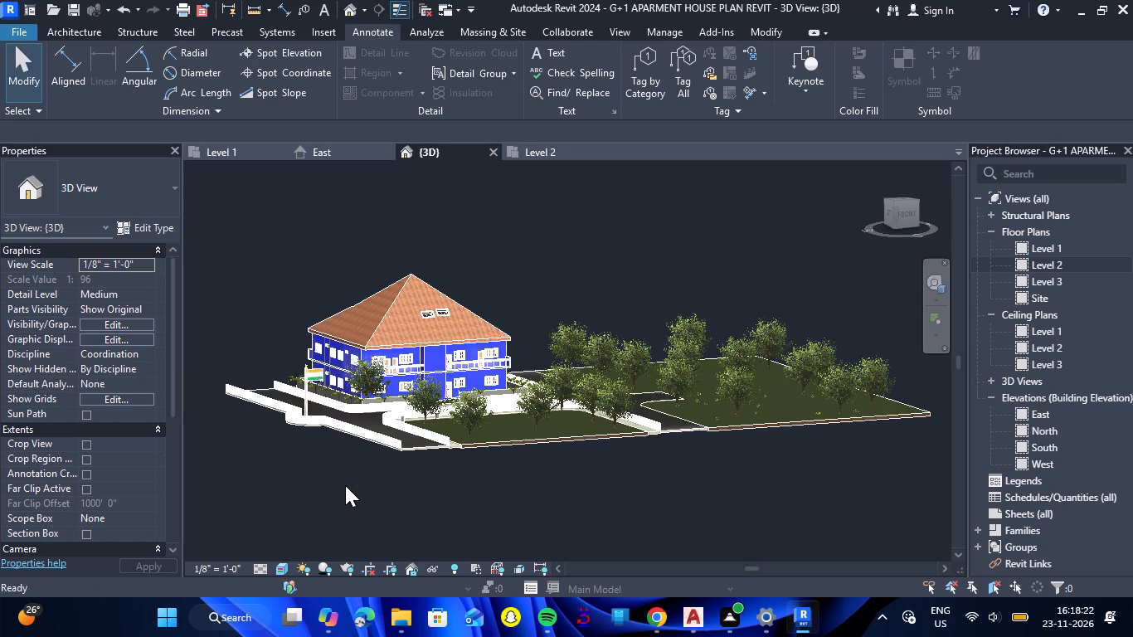